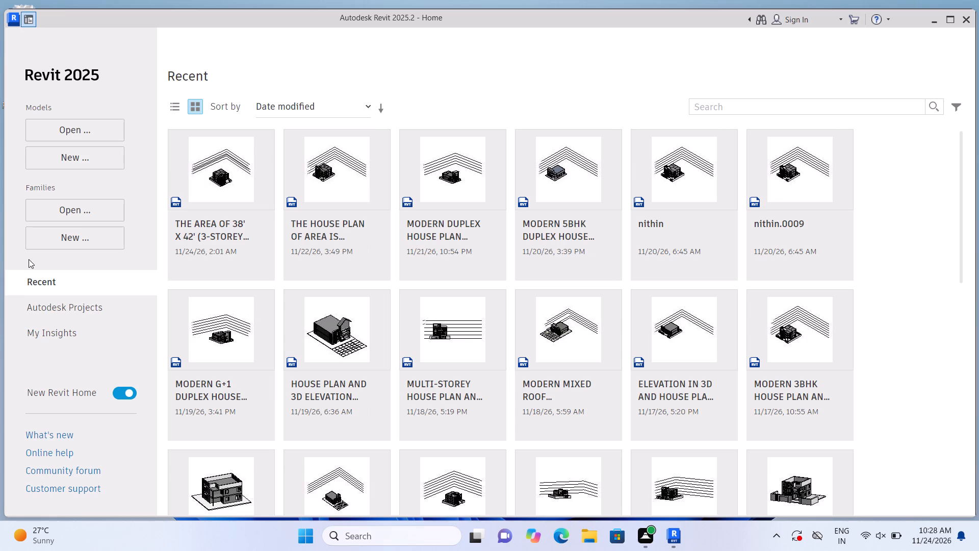
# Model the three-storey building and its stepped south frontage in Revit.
# Create a new project from the English-Imperial default.rte template.
pyautogui.click(96, 159)
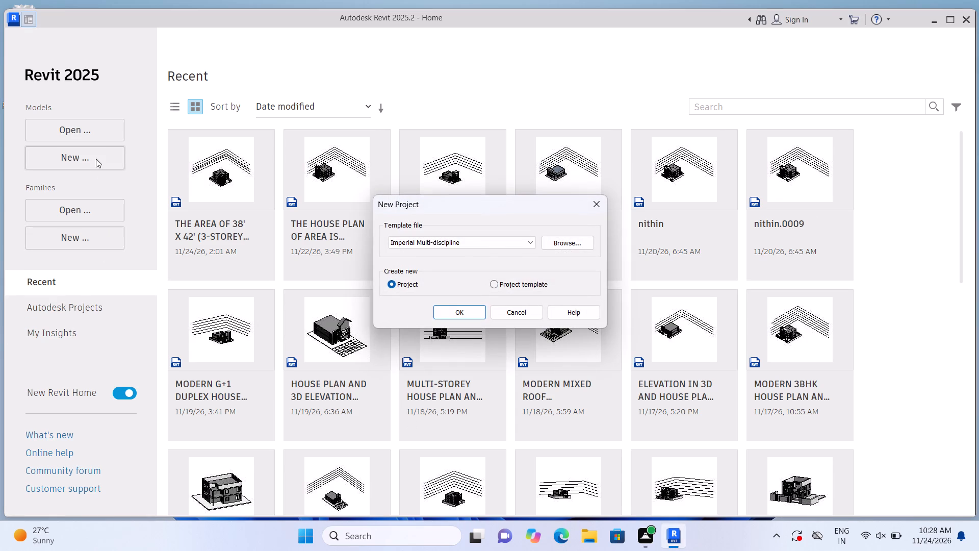
pyautogui.click(557, 248)
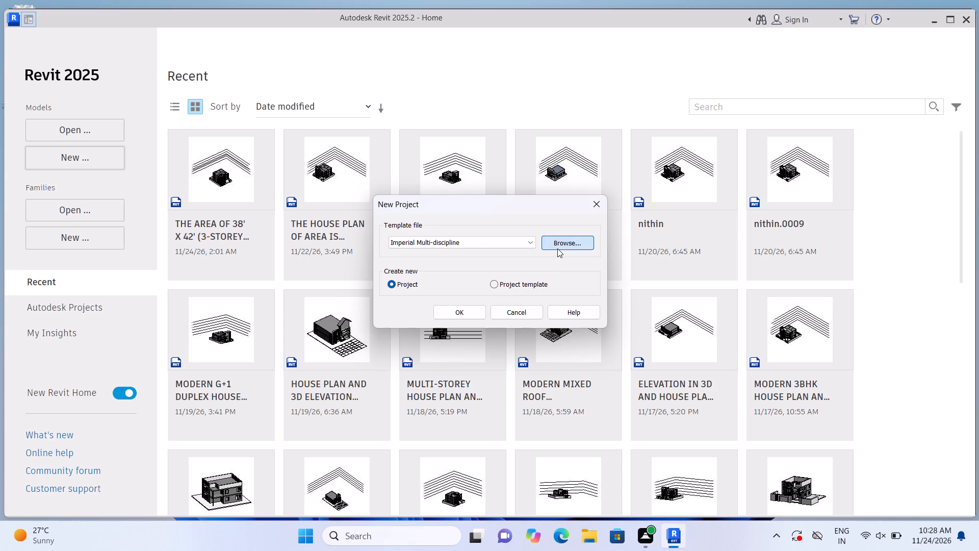
pyautogui.click(463, 184)
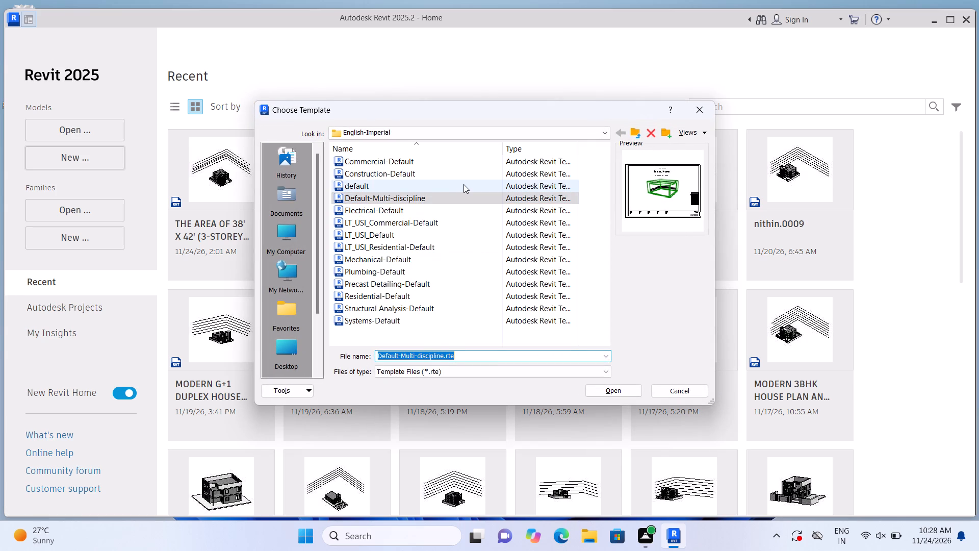
pyautogui.click(599, 387)
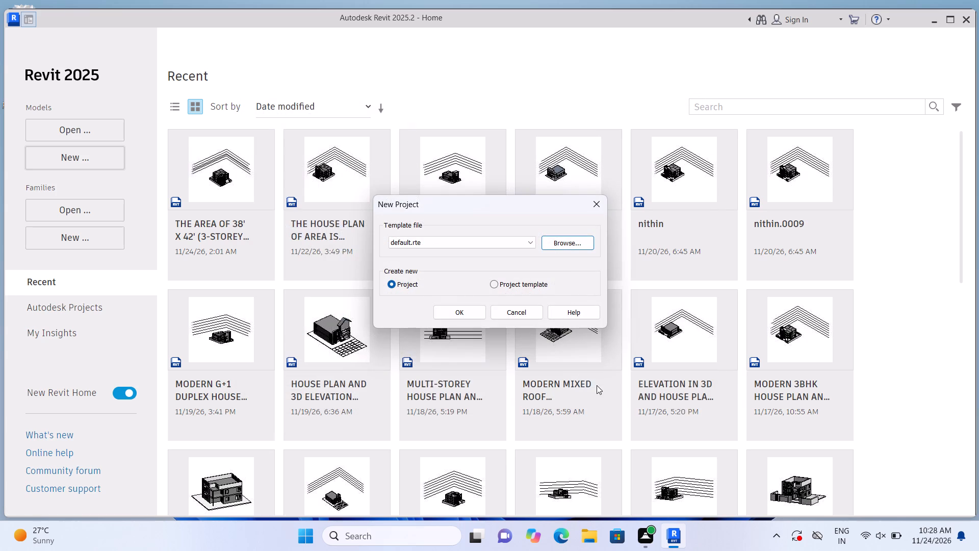
pyautogui.click(480, 308)
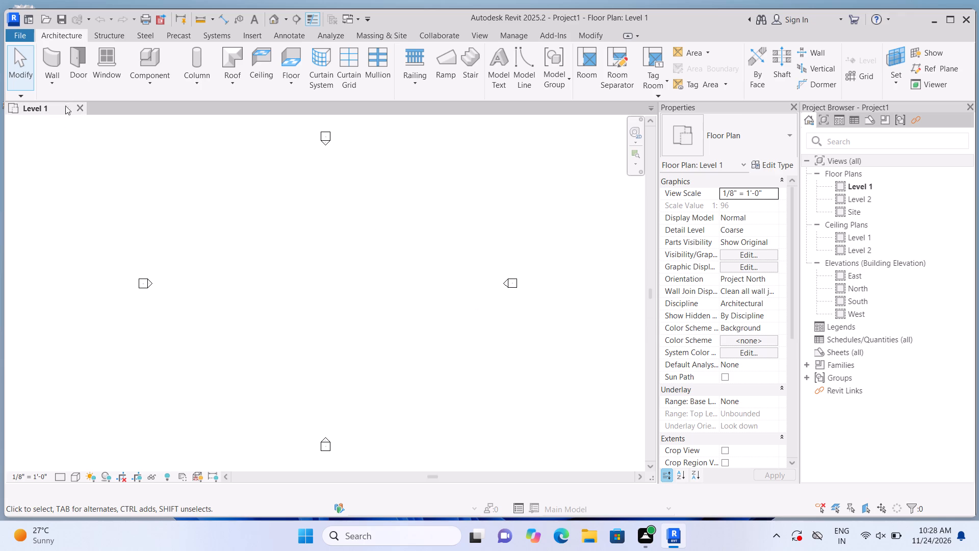
# Set up the Wall tool with an unconnected height of 10' 0" and the location line at Finish Face: Exterior.
pyautogui.click(59, 68)
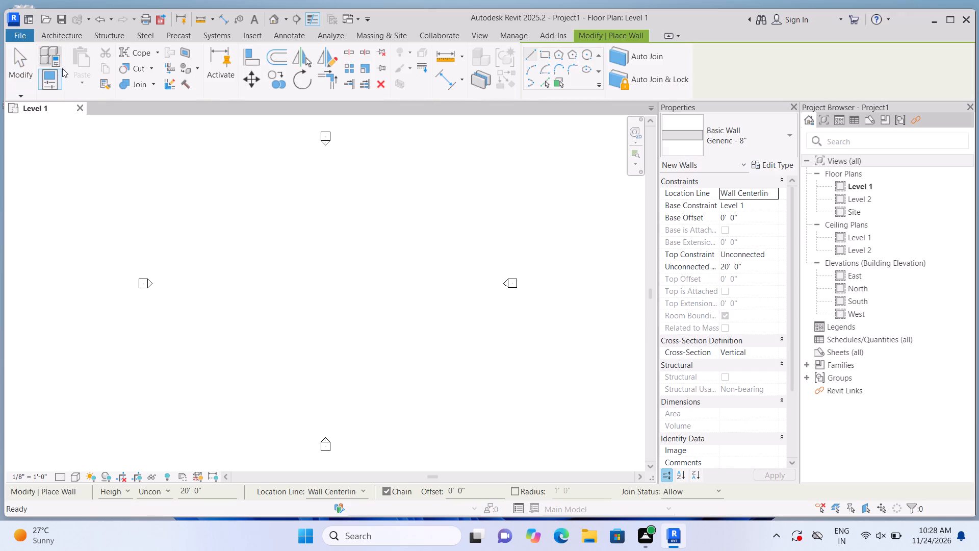
pyautogui.click(167, 488)
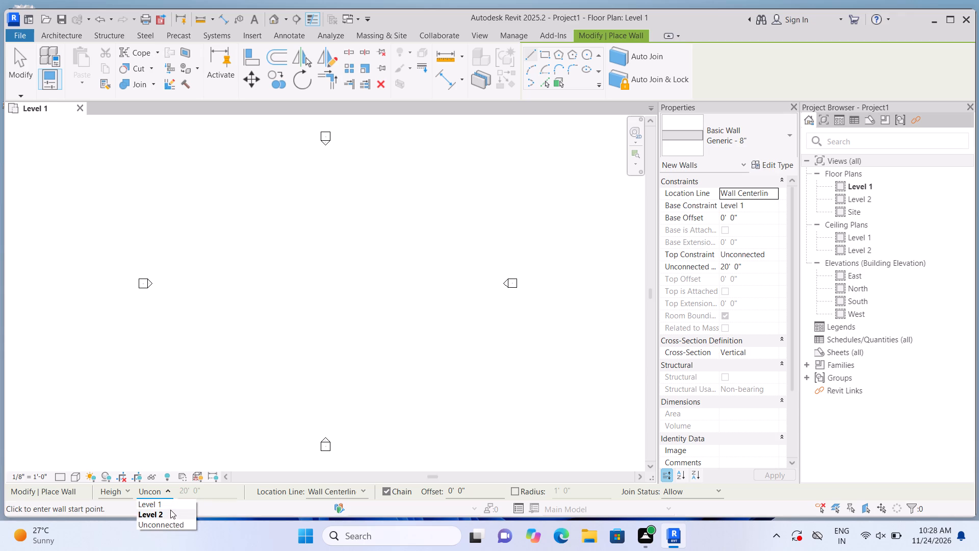
pyautogui.click(170, 510)
pyautogui.click(126, 488)
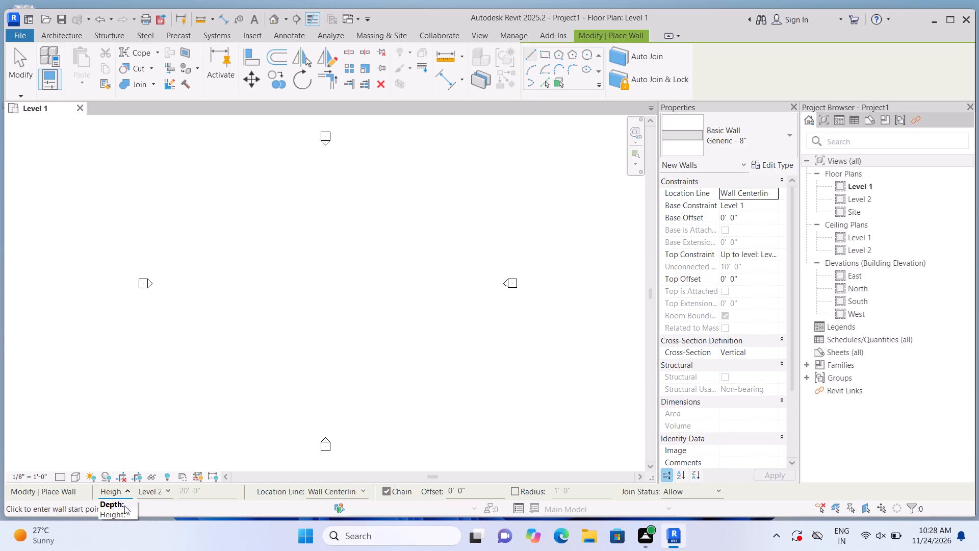
pyautogui.click(124, 510)
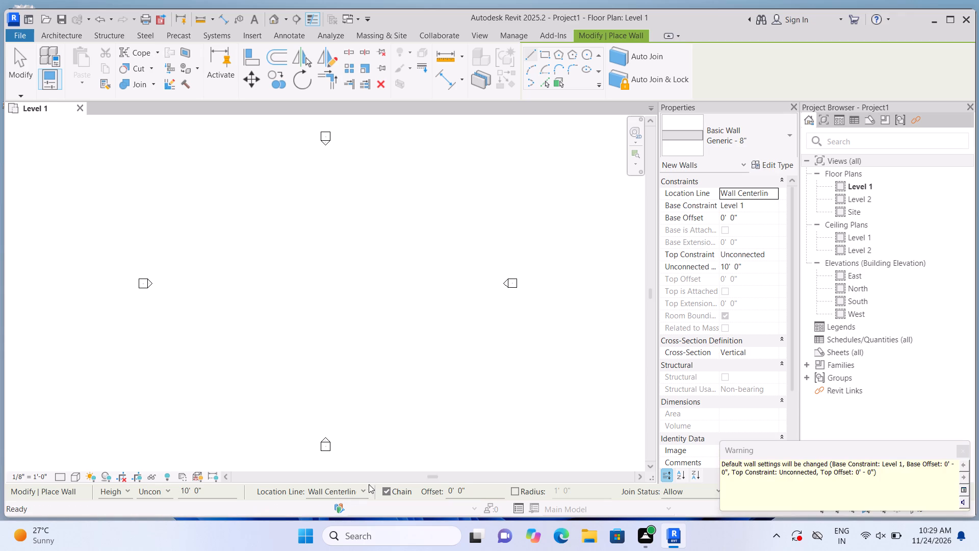
pyautogui.click(363, 488)
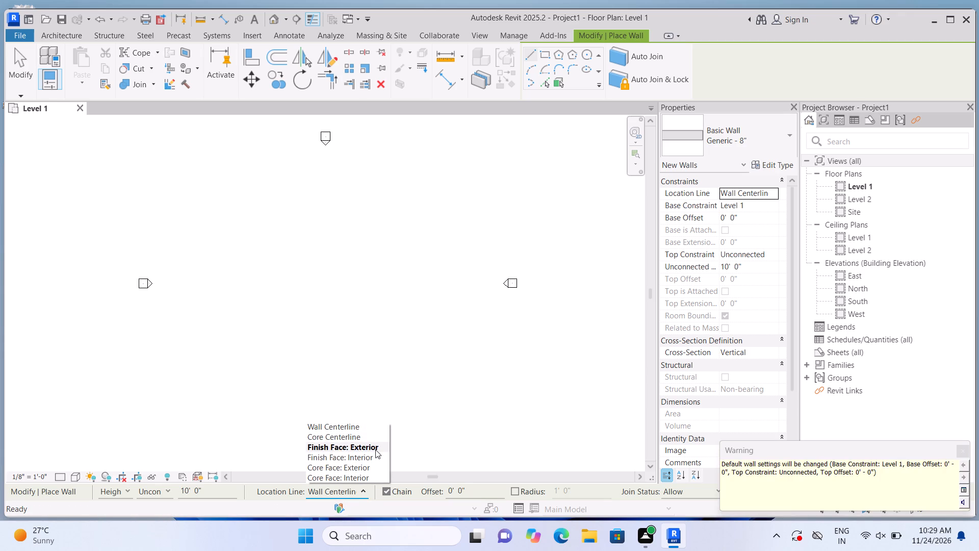
pyautogui.click(376, 449)
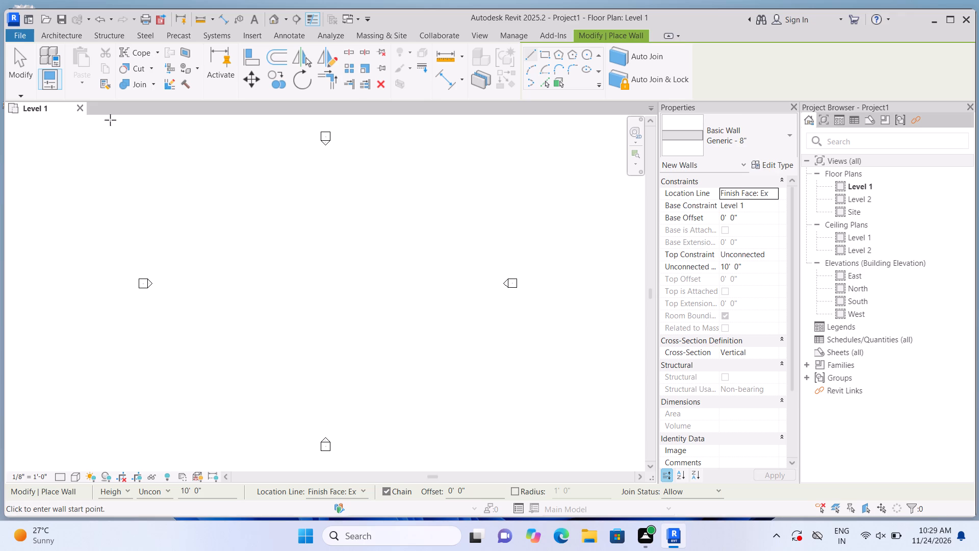
# Duplicate the Generic - 8" basic wall type and name the copy 4.5".
pyautogui.click(51, 37)
pyautogui.click(49, 52)
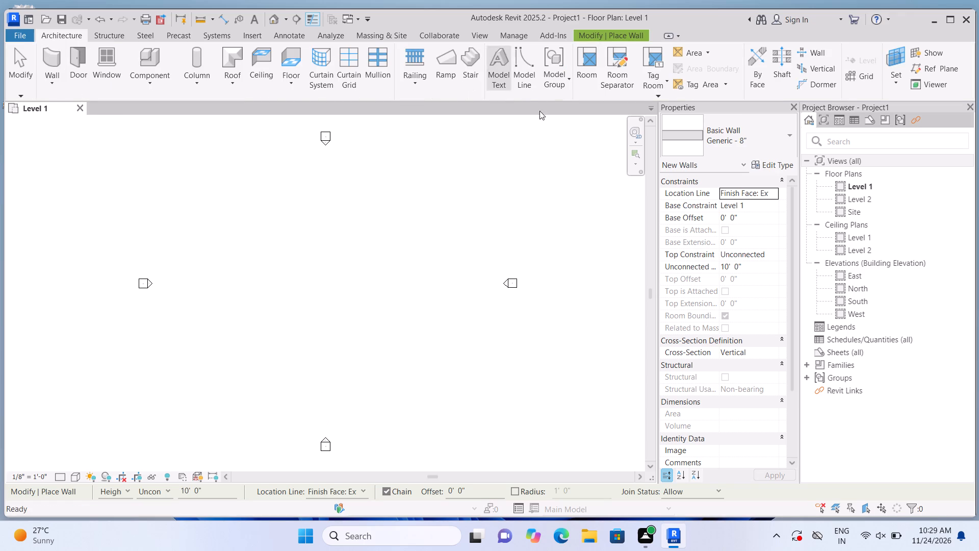
pyautogui.click(775, 161)
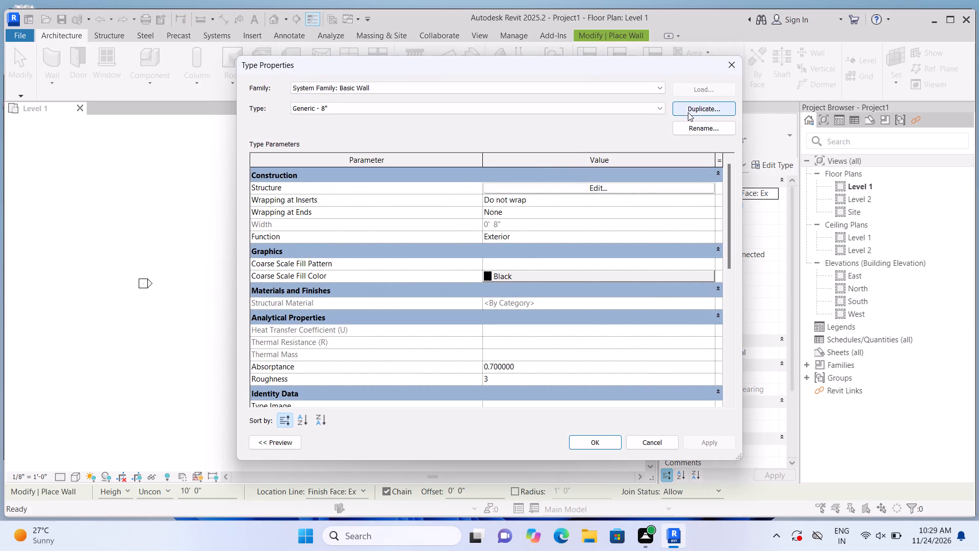
pyautogui.click(690, 110)
pyautogui.click(518, 253)
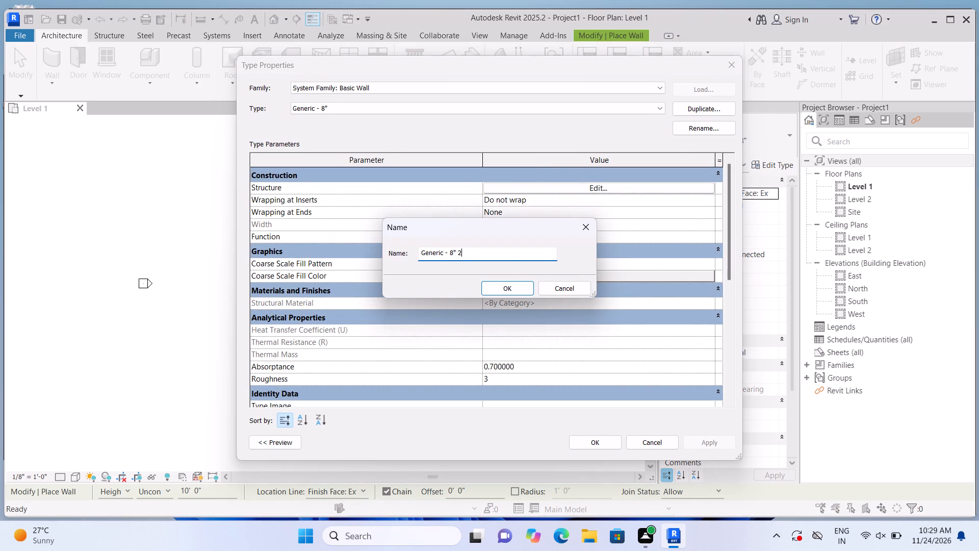
pyautogui.press('BackSpace')
pyautogui.press('BackSpace')
pyautogui.press('BackSpace')
pyautogui.press('BackSpace')
pyautogui.press('BackSpace')
pyautogui.press('BackSpace')
pyautogui.press('BackSpace')
pyautogui.press('BackSpace')
pyautogui.press('BackSpace')
pyautogui.press('BackSpace')
pyautogui.press('BackSpace')
pyautogui.press('BackSpace')
pyautogui.press('BackSpace')
pyautogui.press('BackSpace')
pyautogui.press('BackSpace')
pyautogui.press('BackSpace')
pyautogui.press('BackSpace')
pyautogui.press('BackSpace')
pyautogui.press('BackSpace')
pyautogui.press('BackSpace')
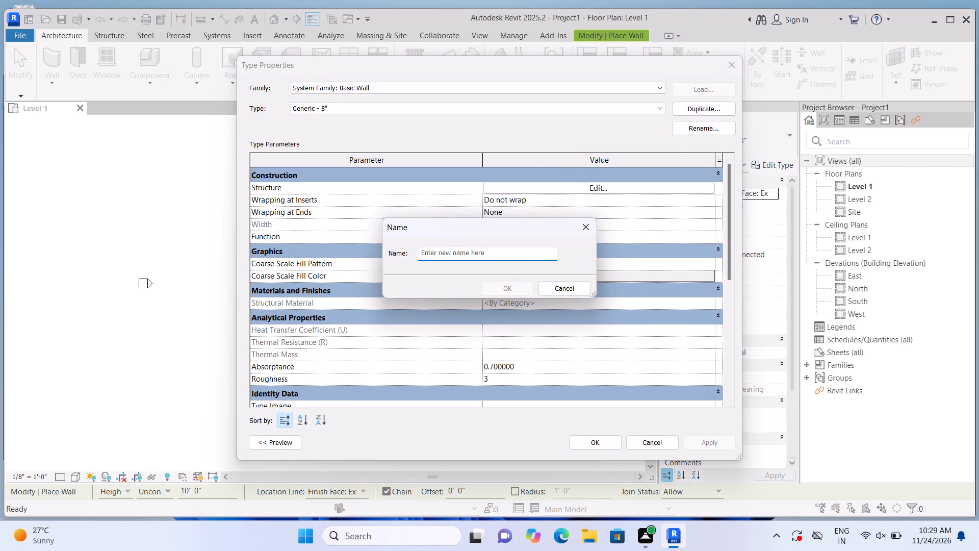
pyautogui.write('4.5')
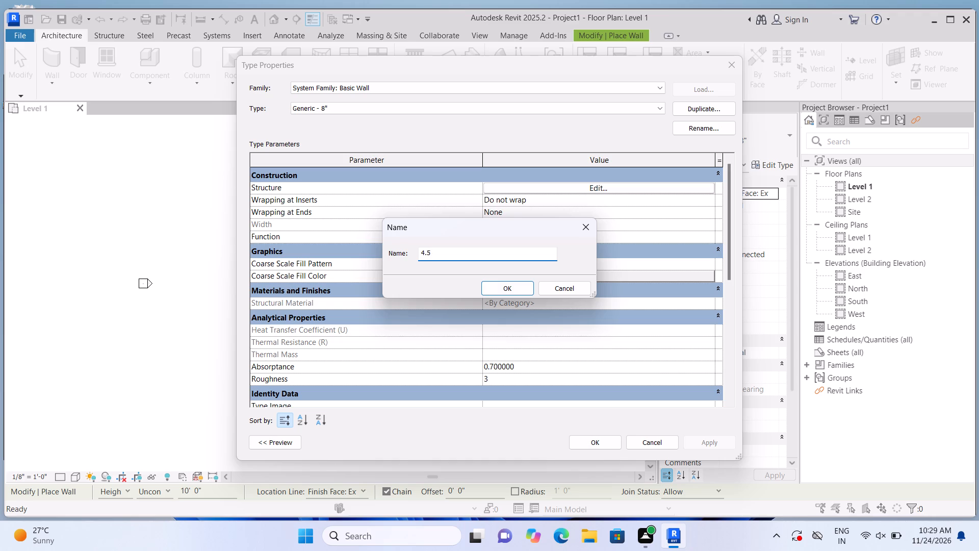
pyautogui.hotkey('shift', '"')
pyautogui.press('Return')
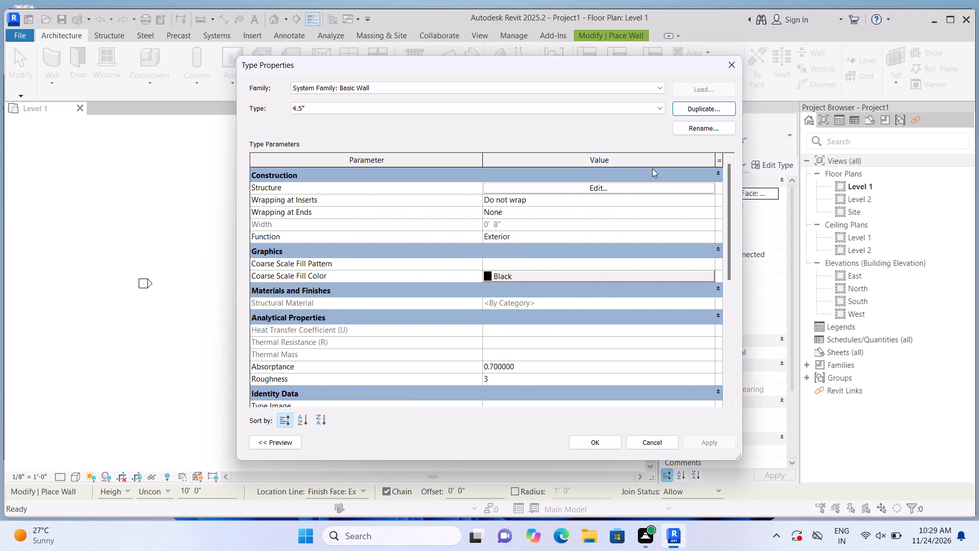
# Set the structure layer thickness of the 4.5" wall type to 4.5" and apply the type changes.
pyautogui.click(599, 186)
pyautogui.click(489, 187)
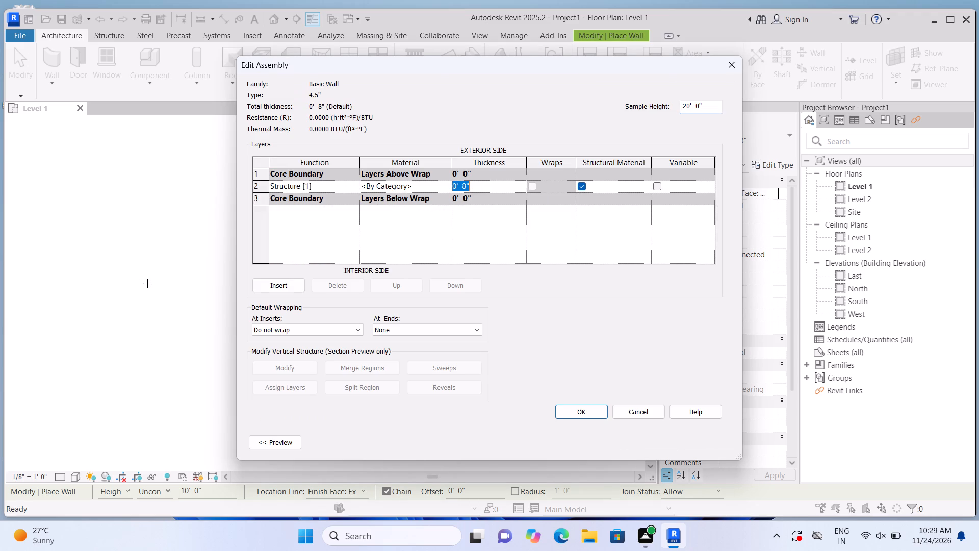
pyautogui.press('BackSpace')
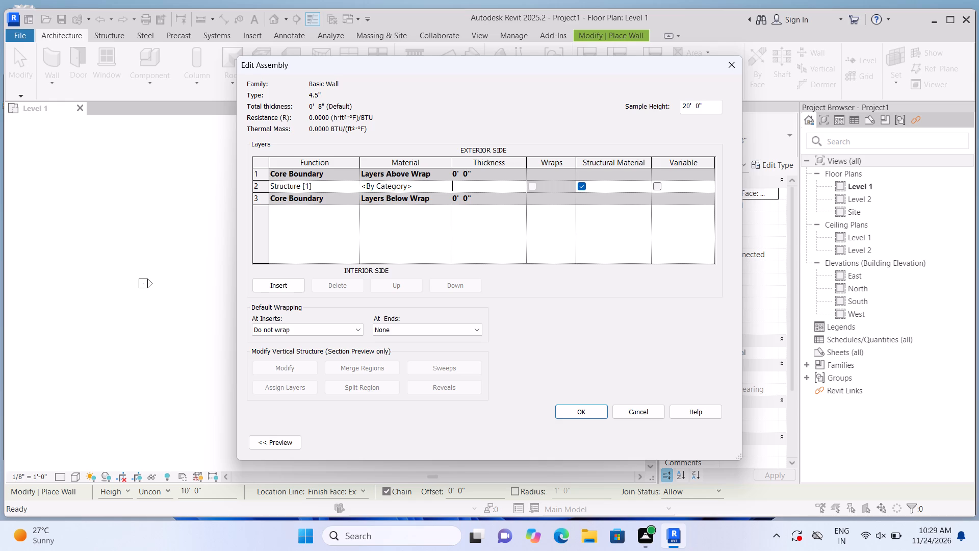
pyautogui.write('4.5')
pyautogui.hotkey('shift', '"')
pyautogui.press('Return')
pyautogui.click(568, 412)
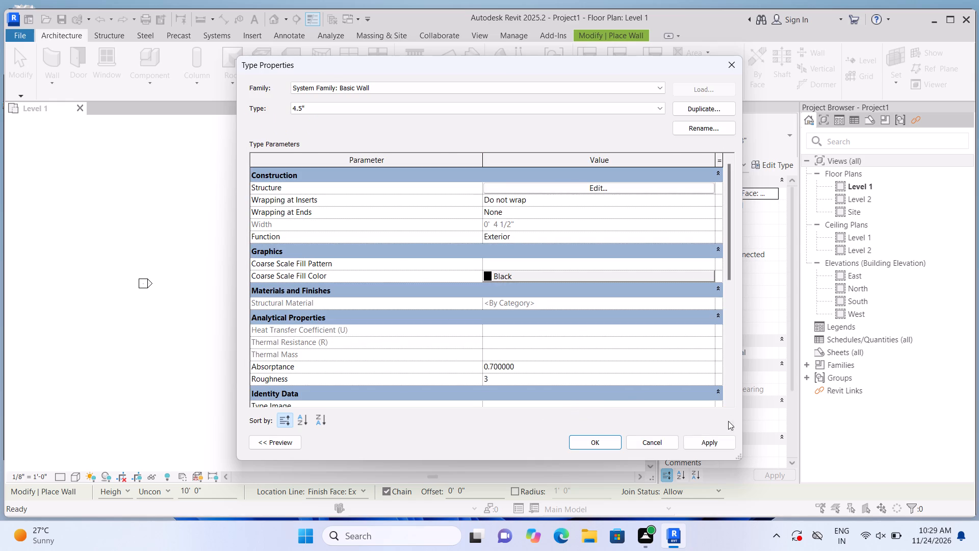
pyautogui.click(724, 442)
pyautogui.click(582, 439)
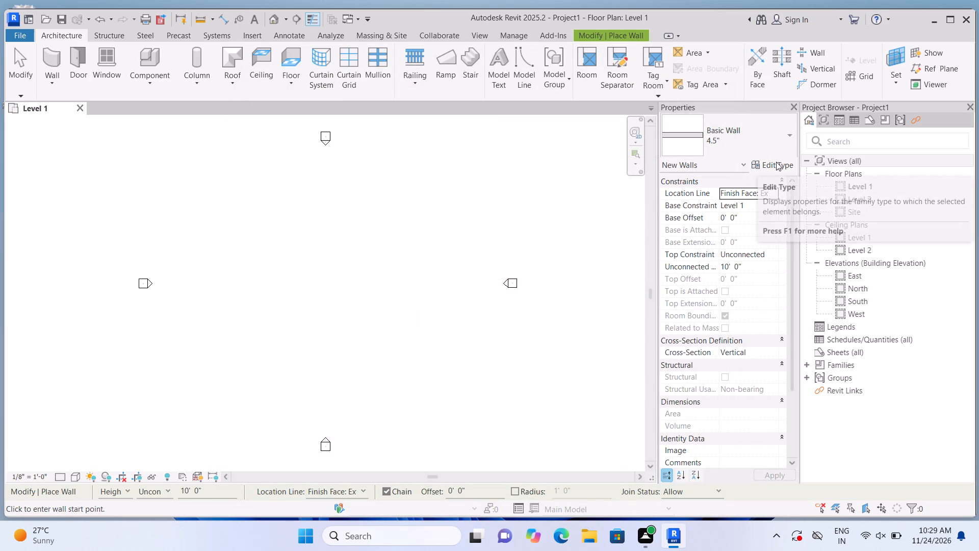
# Duplicate the 4.5" basic wall type and name the copy 9".
pyautogui.click(776, 162)
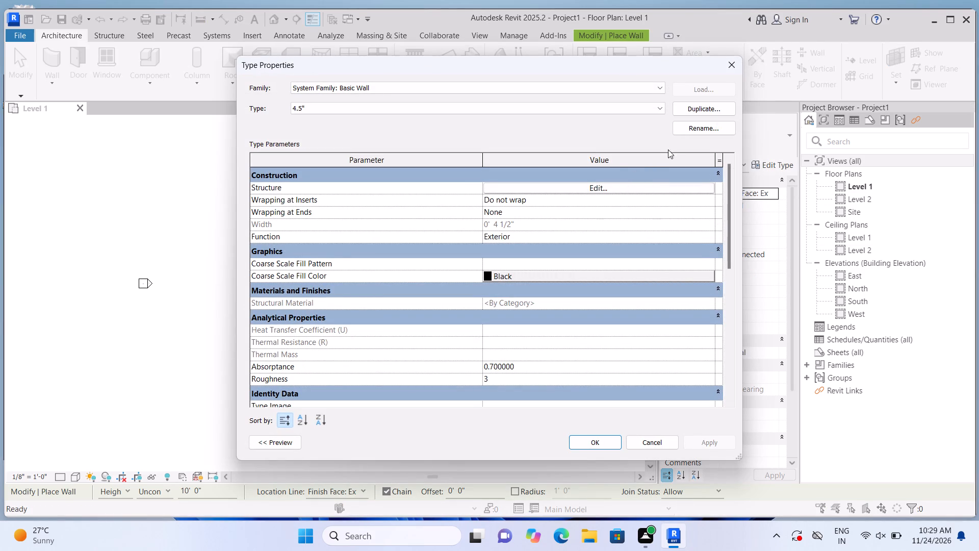
pyautogui.click(693, 109)
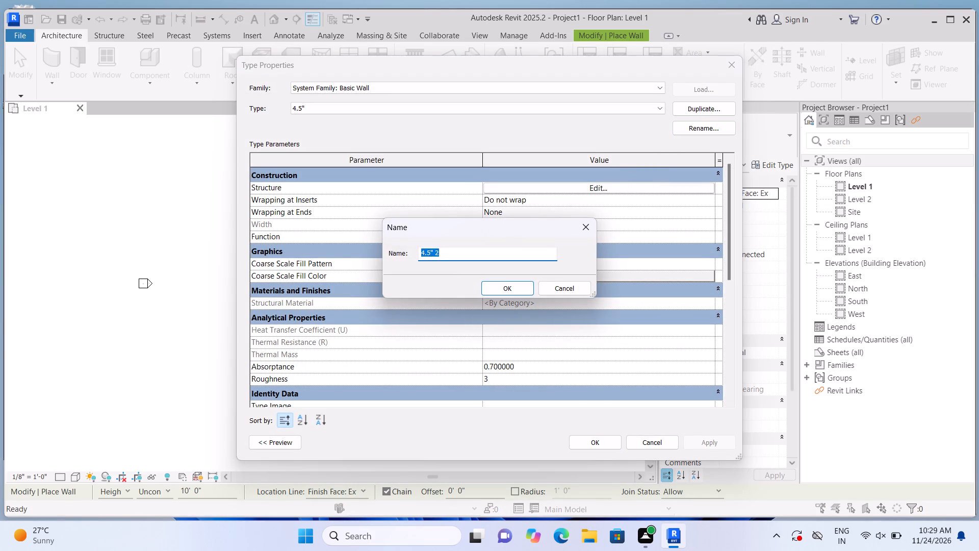
pyautogui.click(477, 254)
pyautogui.press('BackSpace')
pyautogui.press('BackSpace')
pyautogui.press('BackSpace')
pyautogui.press('BackSpace')
pyautogui.press('BackSpace')
pyautogui.press('BackSpace')
pyautogui.press('BackSpace')
pyautogui.press('BackSpace')
pyautogui.press('BackSpace')
pyautogui.press('BackSpace')
pyautogui.press('BackSpace')
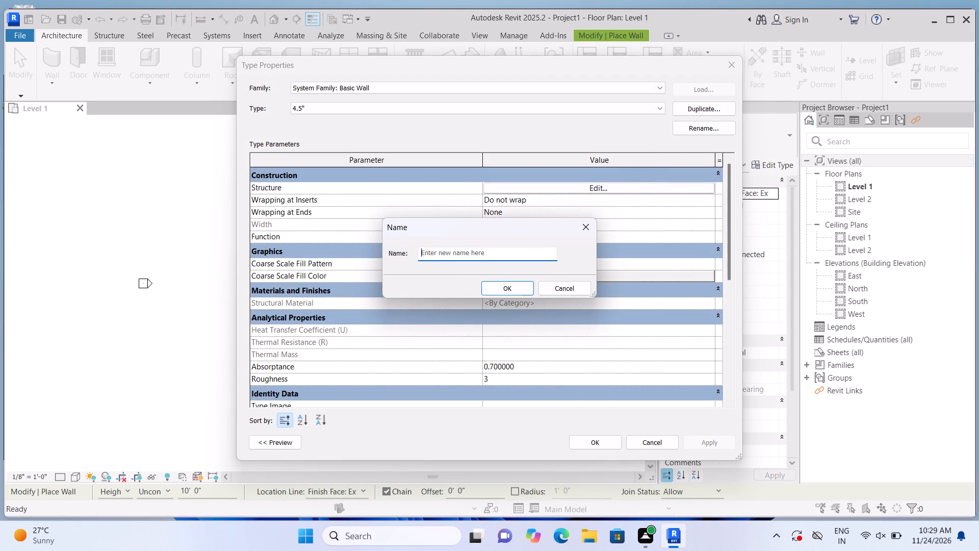
pyautogui.press('9')
pyautogui.hotkey('shift', '"')
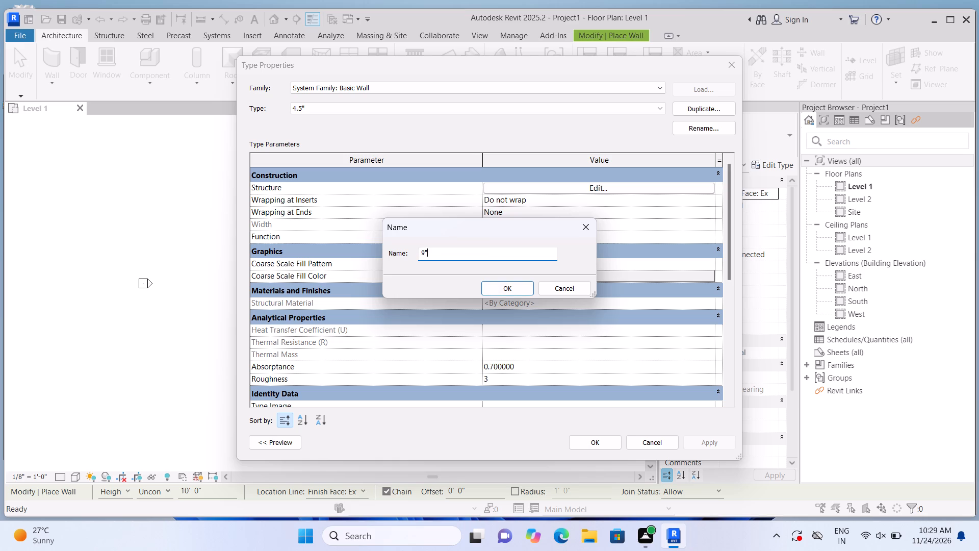
pyautogui.press('Return')
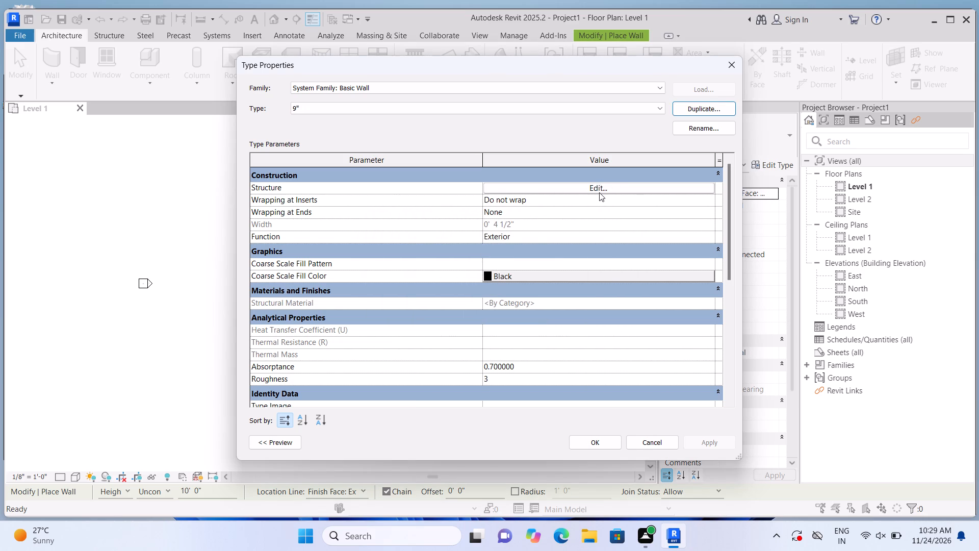
# Set the structure layer thickness of the 9" wall type to 9" and apply the type changes.
pyautogui.click(598, 185)
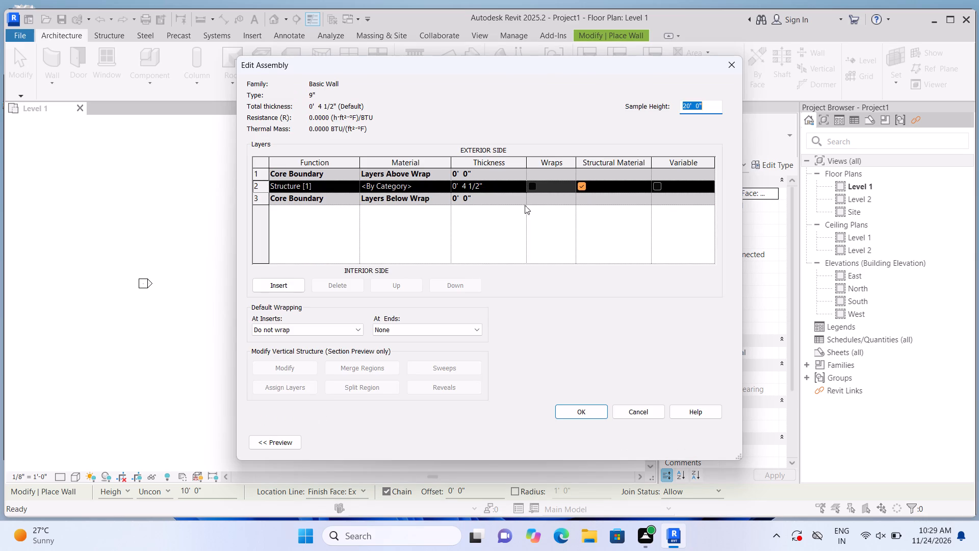
pyautogui.click(498, 186)
pyautogui.press('BackSpace')
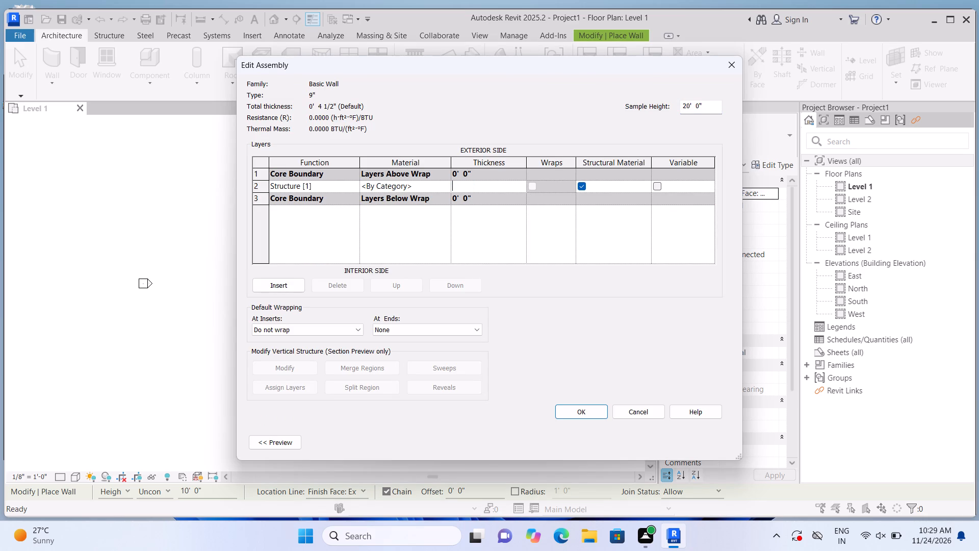
pyautogui.write('9"')
pyautogui.press('Return')
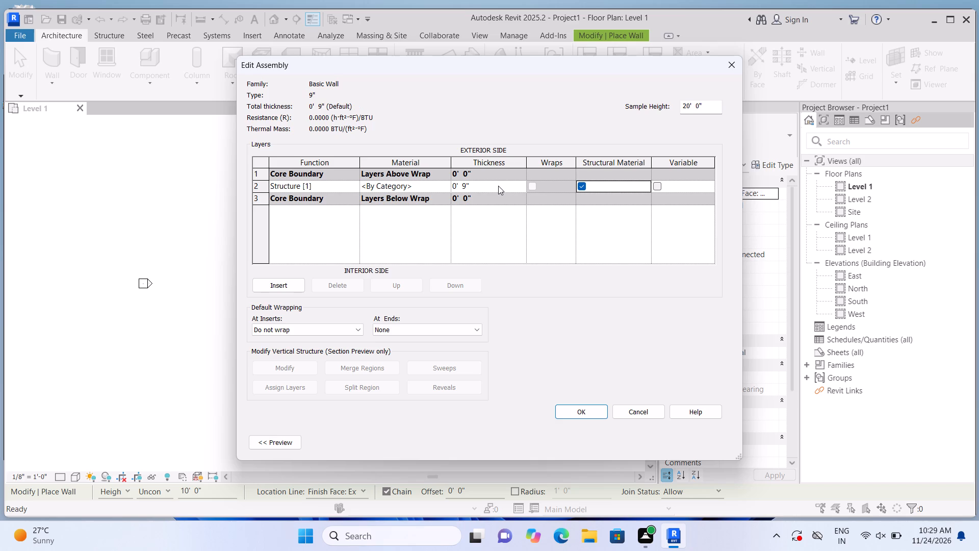
pyautogui.click(594, 412)
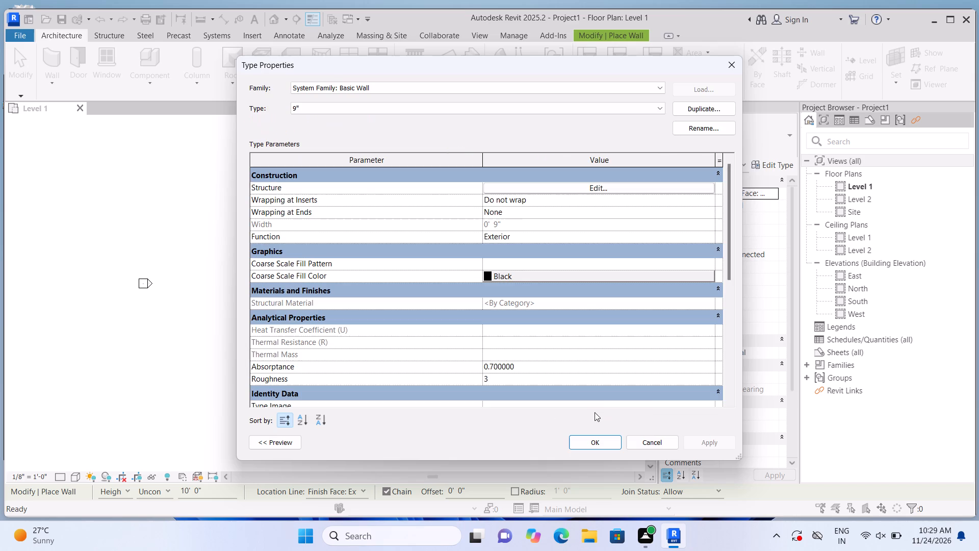
pyautogui.click(696, 439)
pyautogui.click(602, 442)
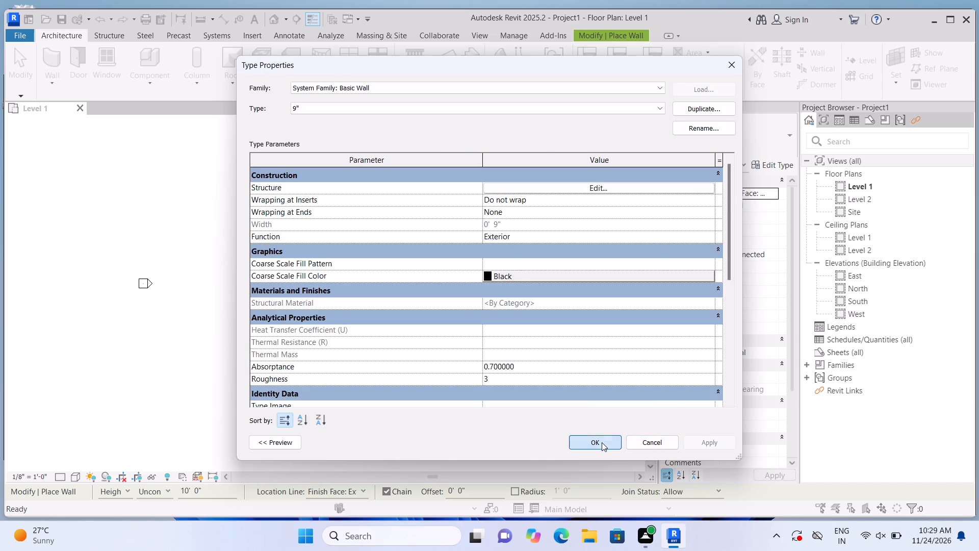
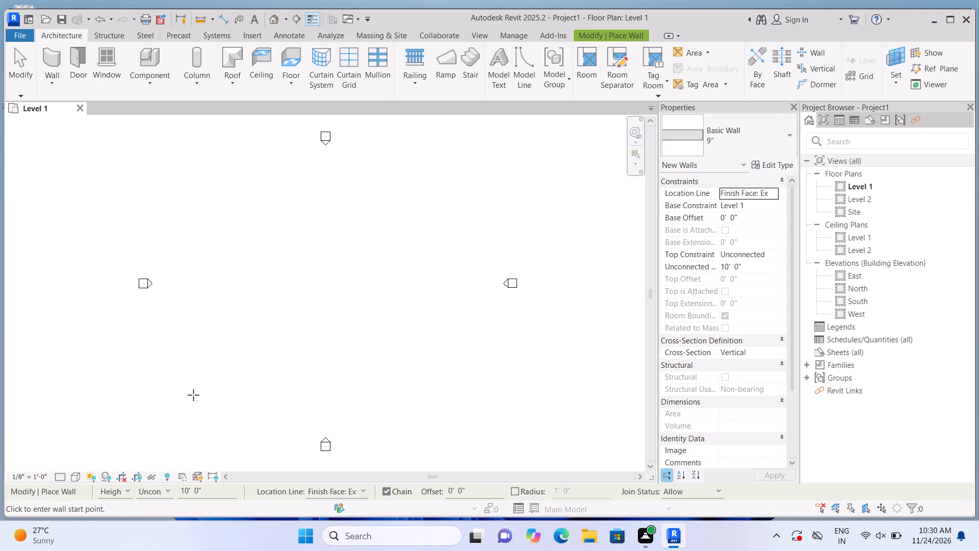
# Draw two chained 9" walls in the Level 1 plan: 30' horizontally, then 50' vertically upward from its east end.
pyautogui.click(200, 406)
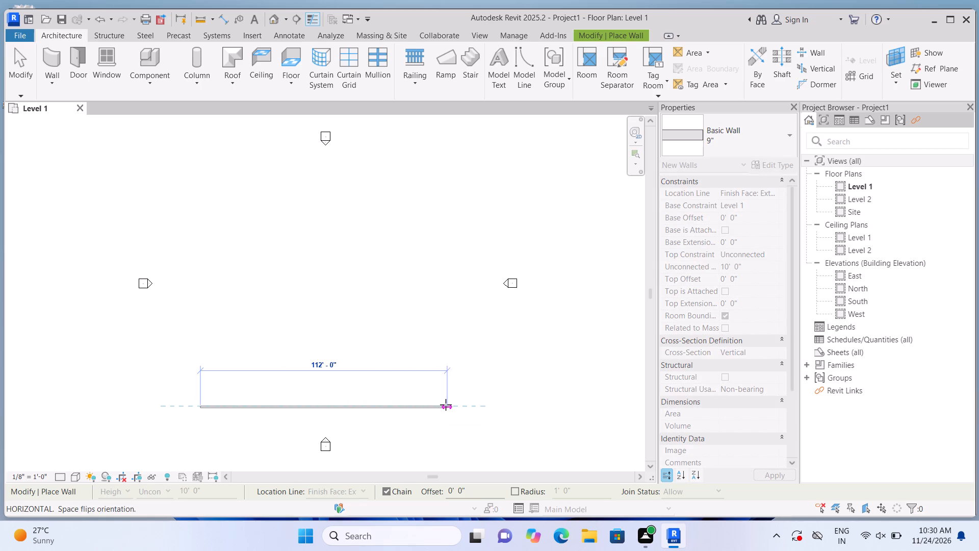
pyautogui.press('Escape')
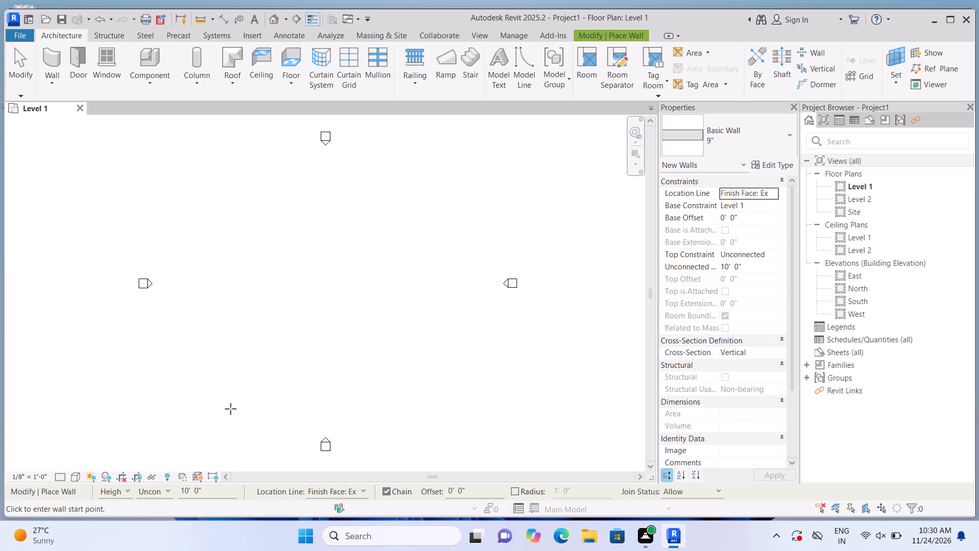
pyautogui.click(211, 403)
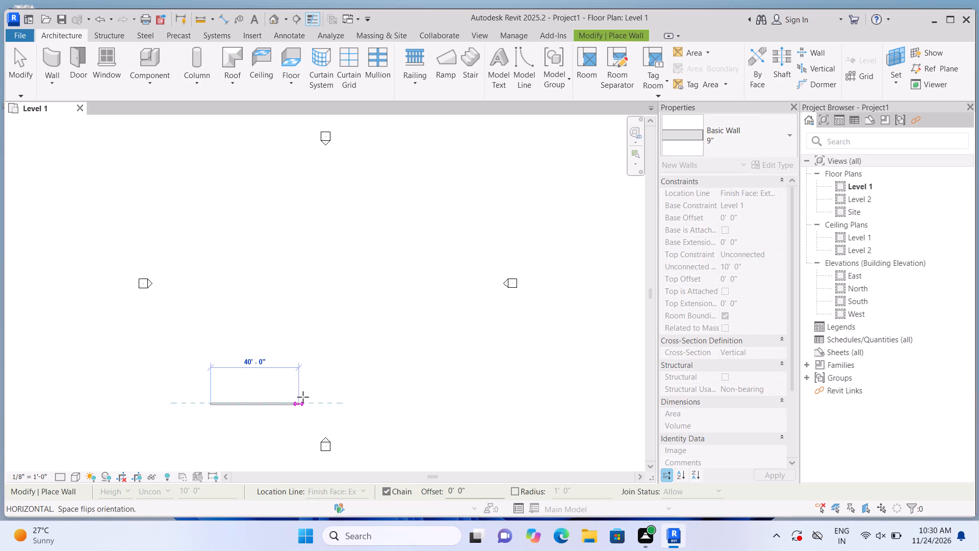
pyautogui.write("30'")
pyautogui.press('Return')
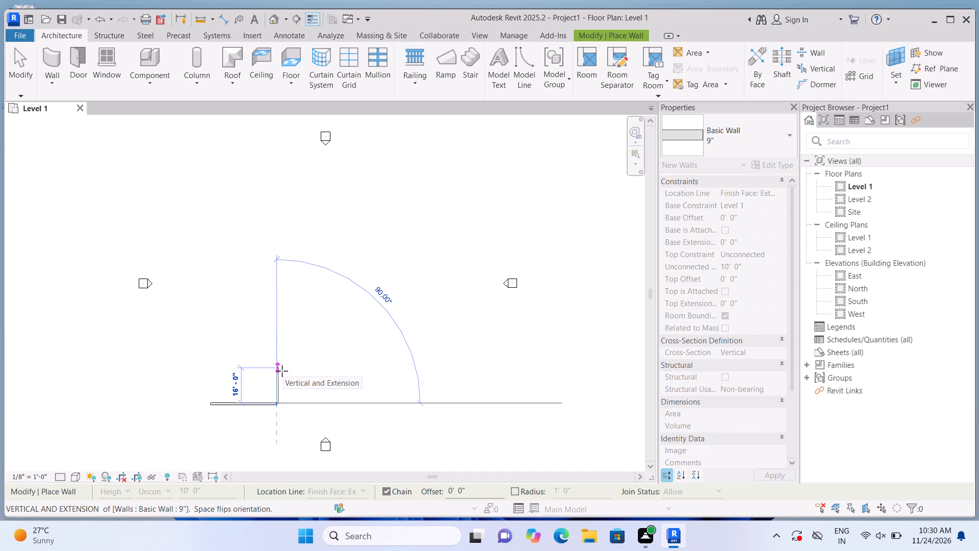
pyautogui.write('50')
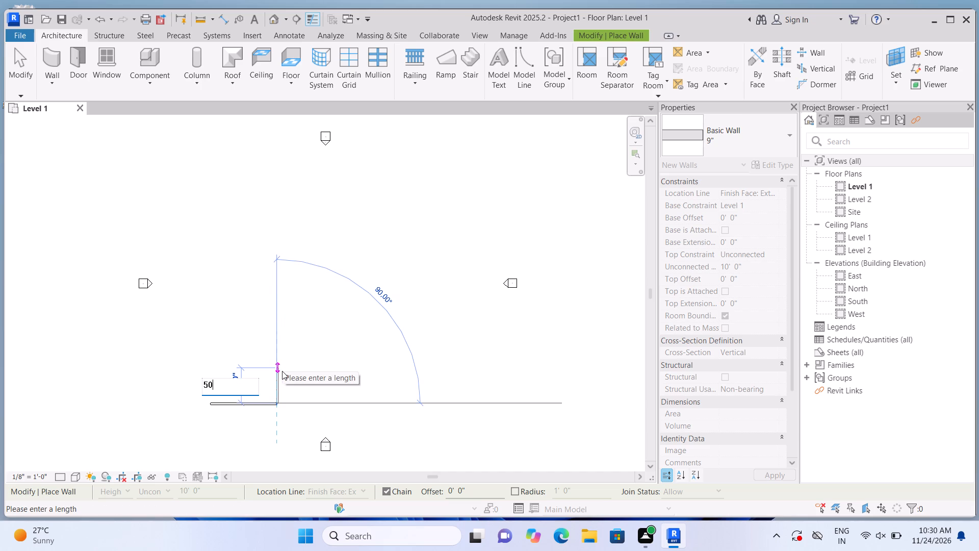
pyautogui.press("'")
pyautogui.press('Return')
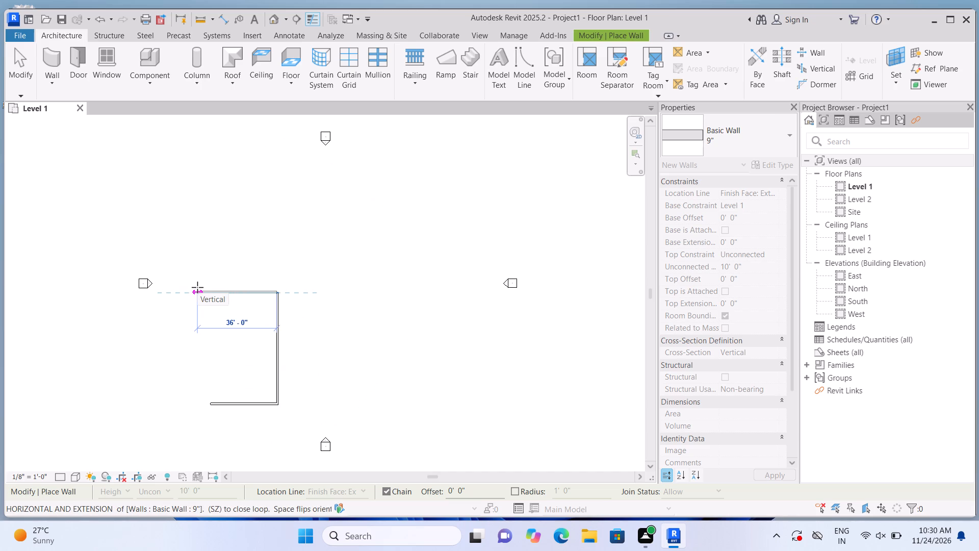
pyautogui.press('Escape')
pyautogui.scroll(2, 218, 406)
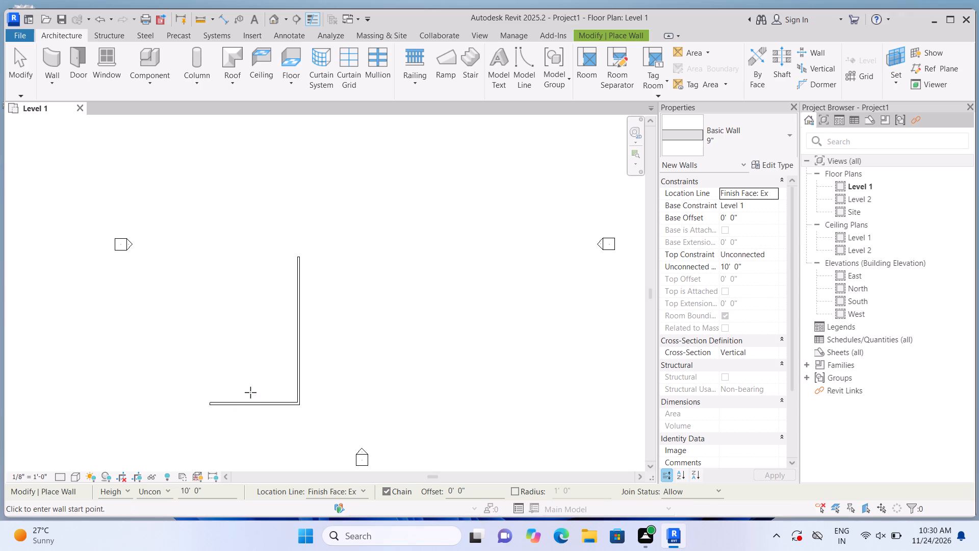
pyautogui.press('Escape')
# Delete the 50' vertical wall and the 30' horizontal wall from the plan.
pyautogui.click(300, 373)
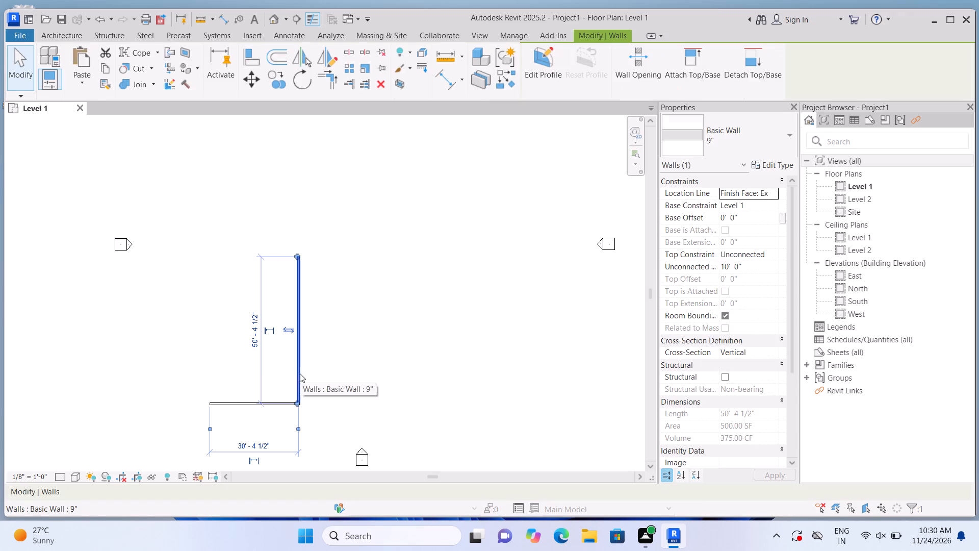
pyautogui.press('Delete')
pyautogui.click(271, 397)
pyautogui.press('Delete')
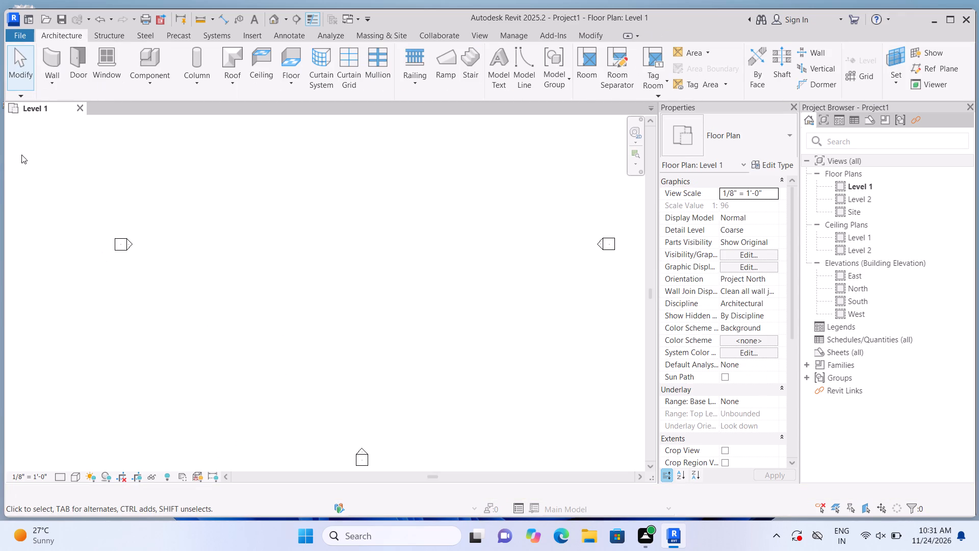
# Draw a closed rectangle of chained 9" walls, entering 30' for each horizontal side and 50' for each vertical side.
pyautogui.click(46, 67)
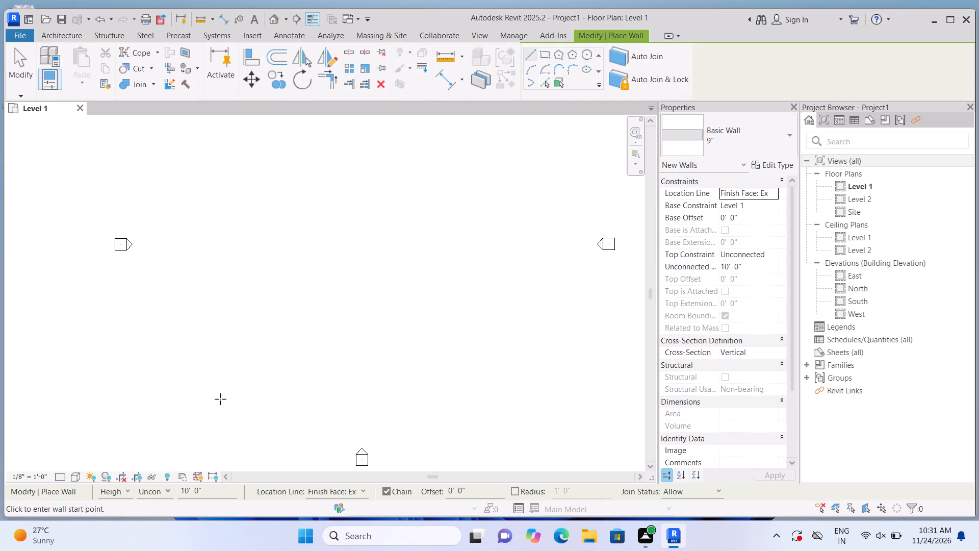
pyautogui.click(224, 398)
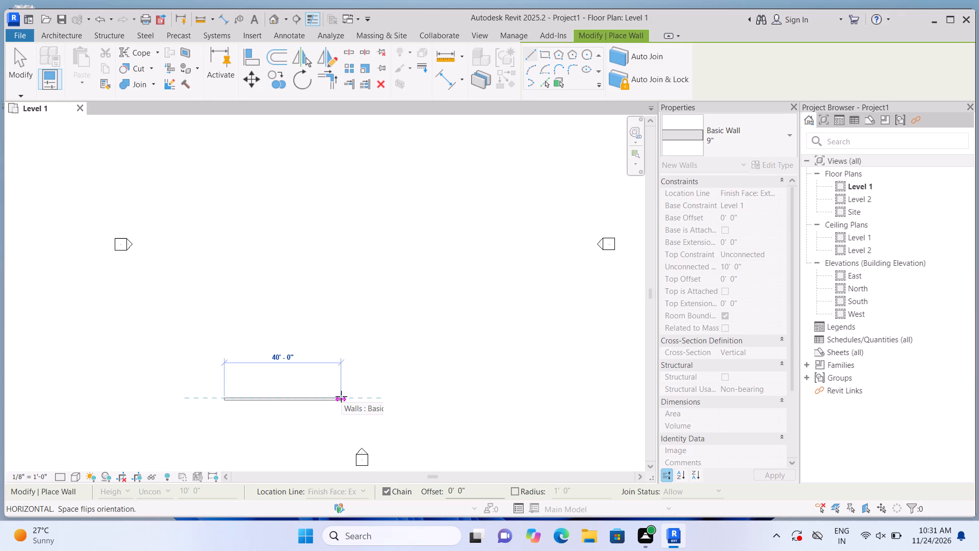
pyautogui.write("30'")
pyautogui.press('Return')
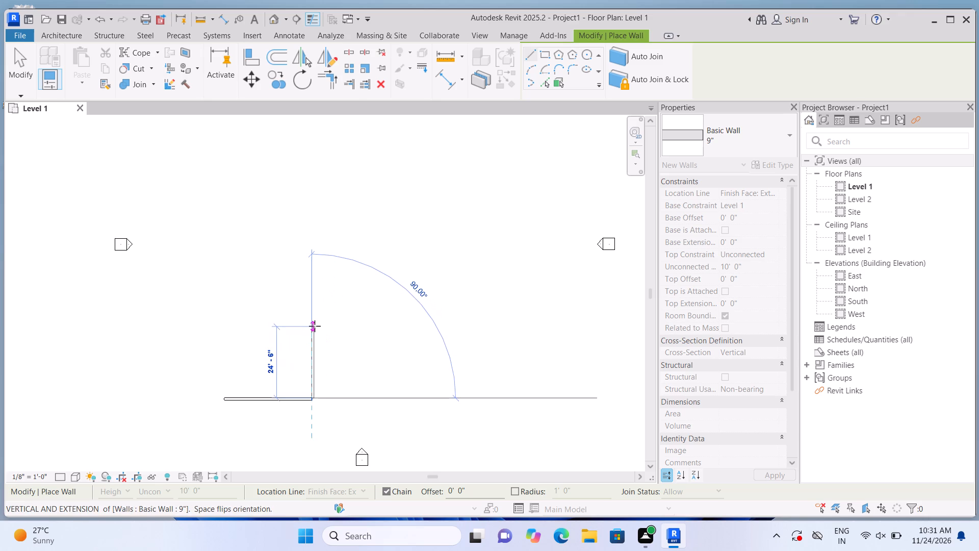
pyautogui.write("50'")
pyautogui.press('Return')
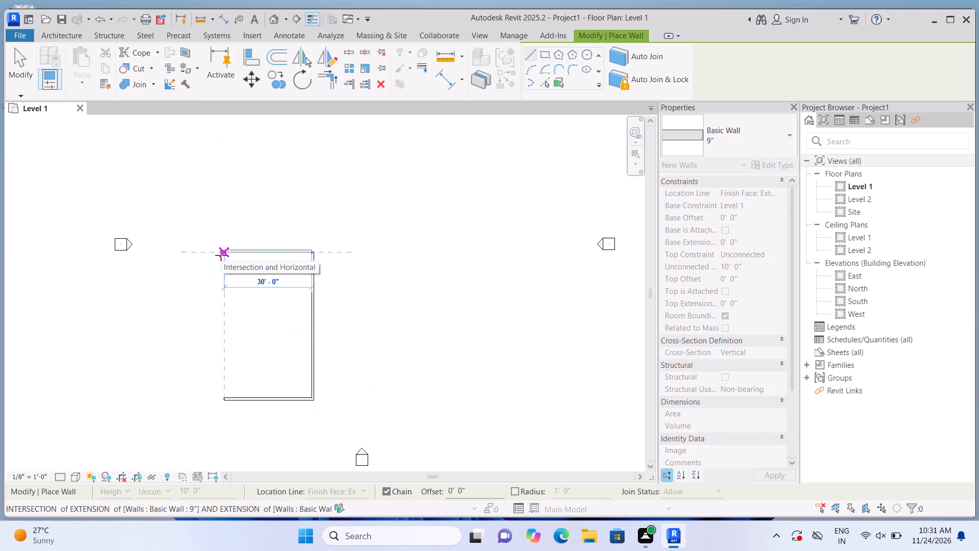
pyautogui.write("30'")
pyautogui.press('Return')
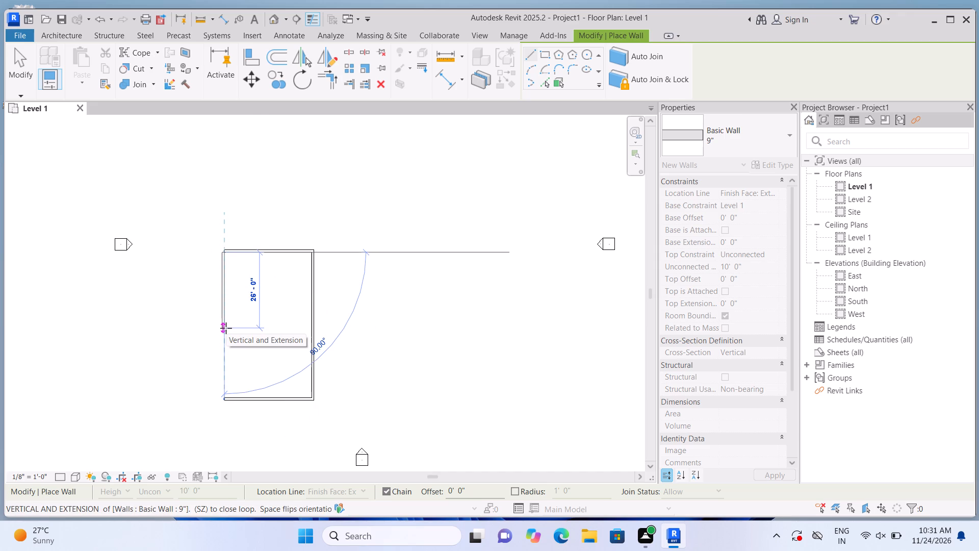
pyautogui.write("50'")
pyautogui.press('Return')
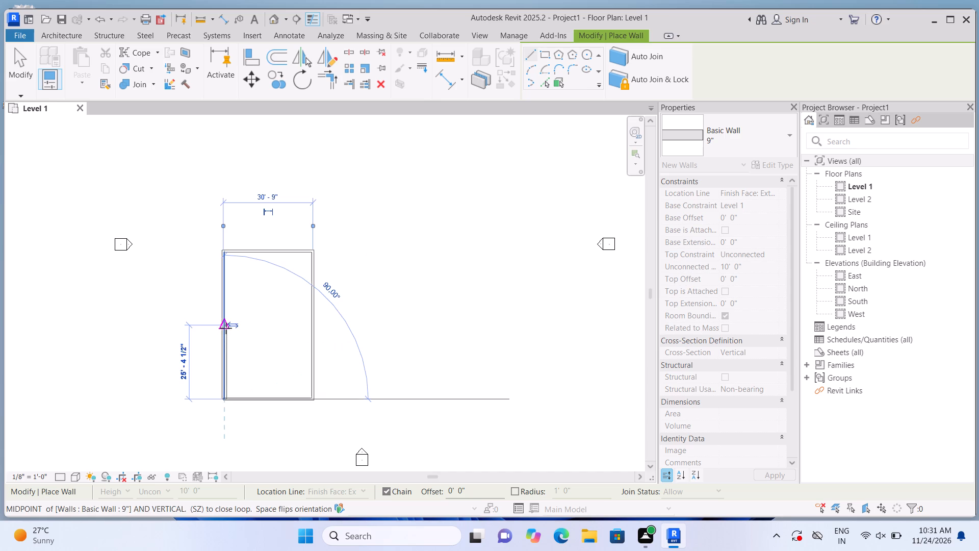
pyautogui.press('Escape')
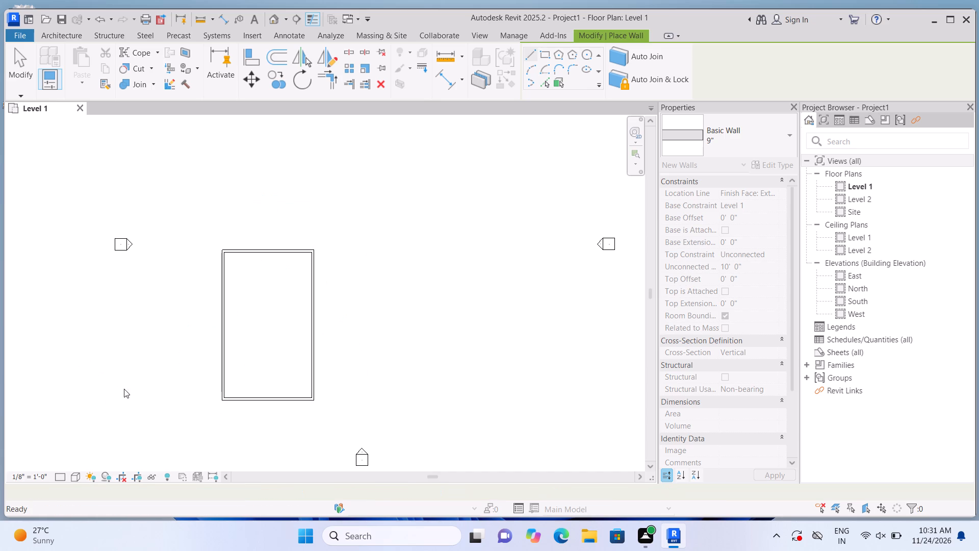
# Examine the inner south-west corner of the rectangular wall enclosure.
pyautogui.scroll(2, 124, 389)
pyautogui.scroll(2, 183, 394)
pyautogui.scroll(5, 306, 386)
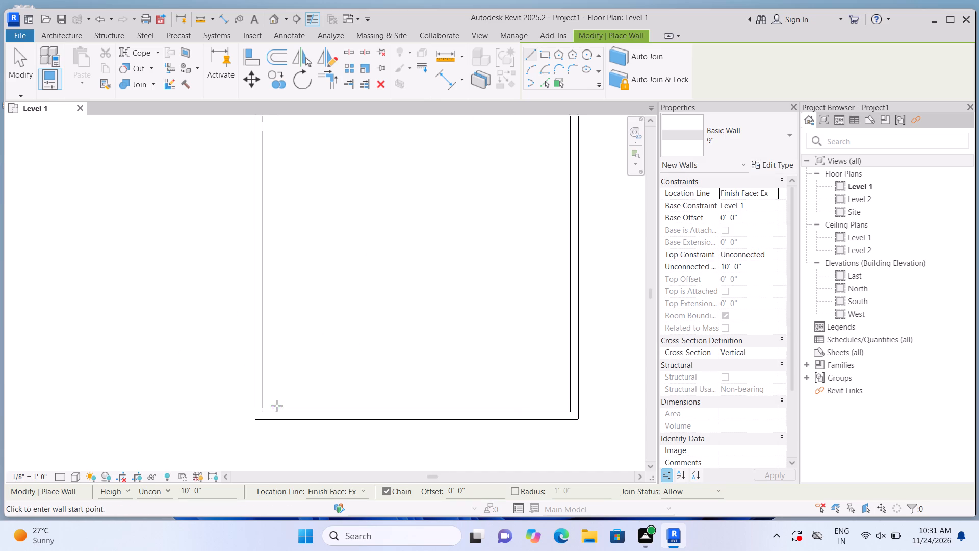
pyautogui.scroll(1, 277, 406)
pyautogui.scroll(-2, 296, 398)
pyautogui.scroll(5, 306, 390)
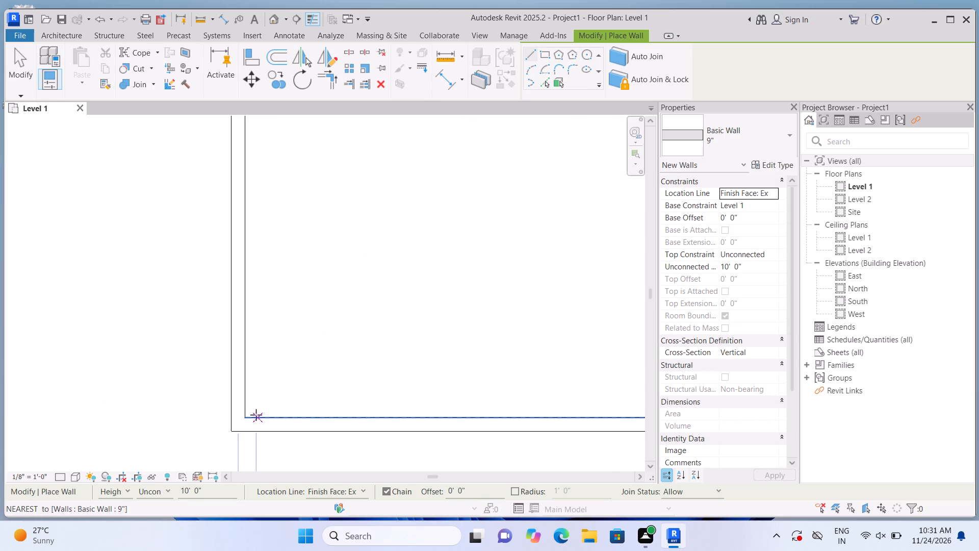
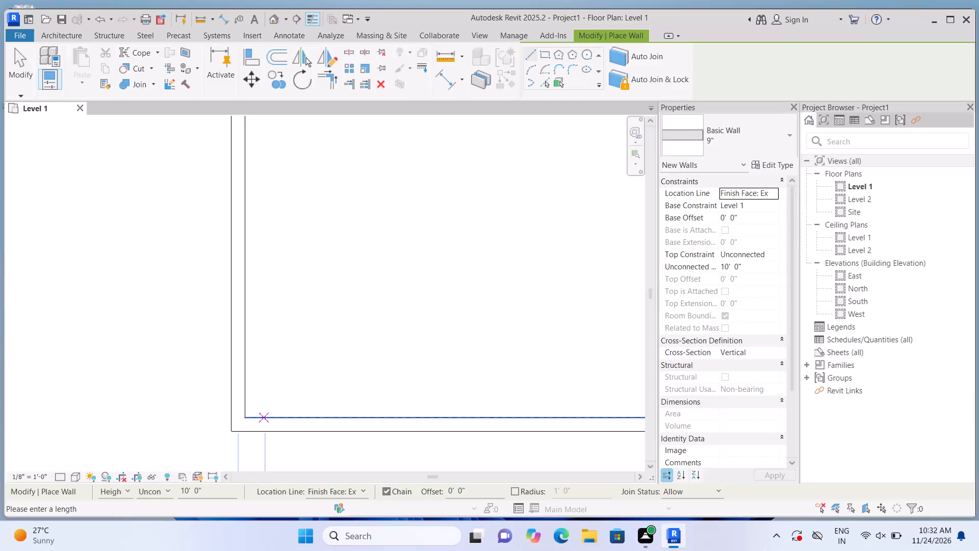
# Enclose a south-west corner room with chained 9" walls: 13' north from the south wall, then about 11' 7 1/2" to the west wall.
pyautogui.press('Return')
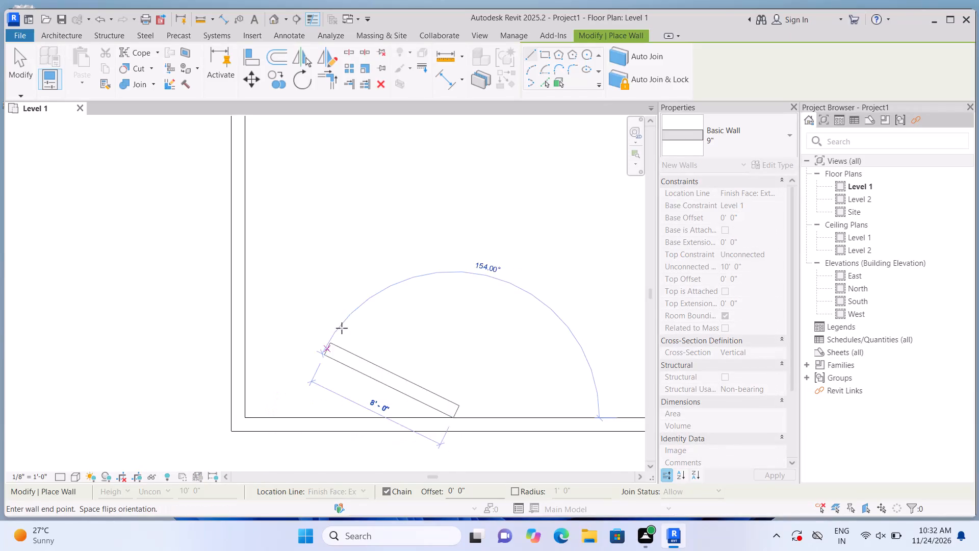
pyautogui.scroll(-8, 366, 318)
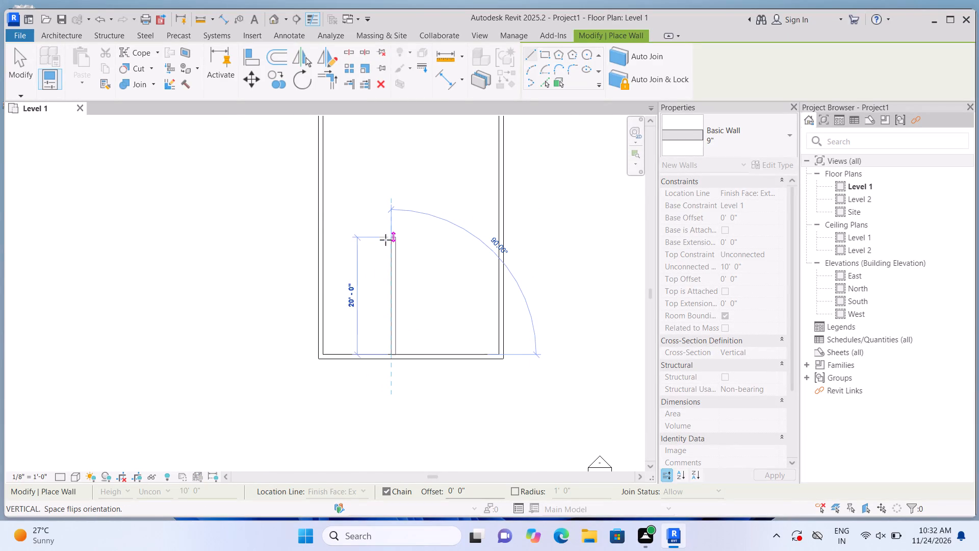
pyautogui.scroll(1, 388, 238)
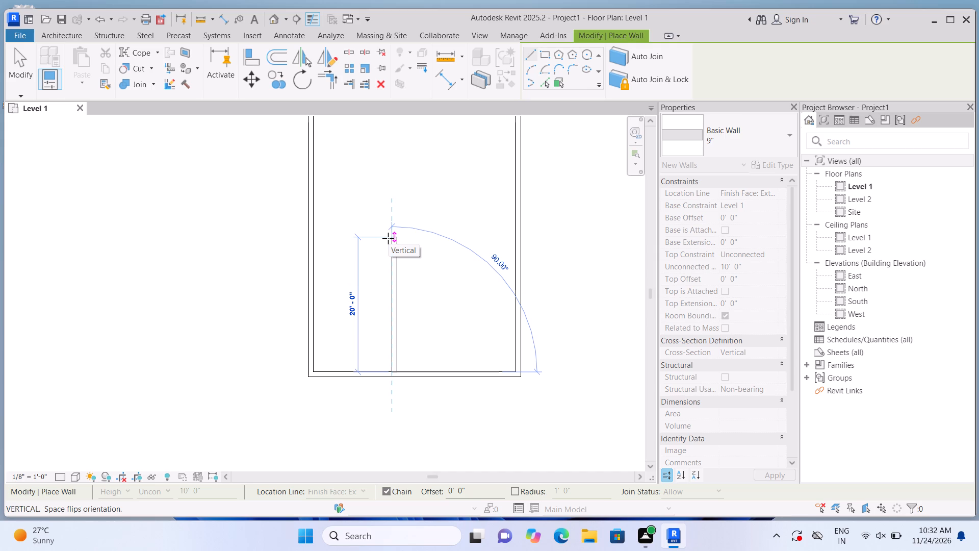
pyautogui.write("13'")
pyautogui.press('Return')
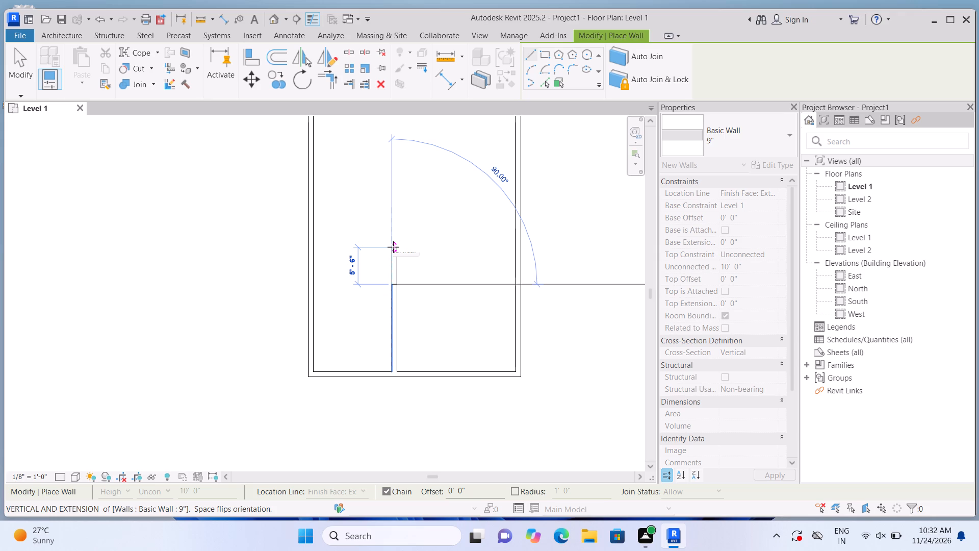
pyautogui.click(312, 283)
pyautogui.press('Escape')
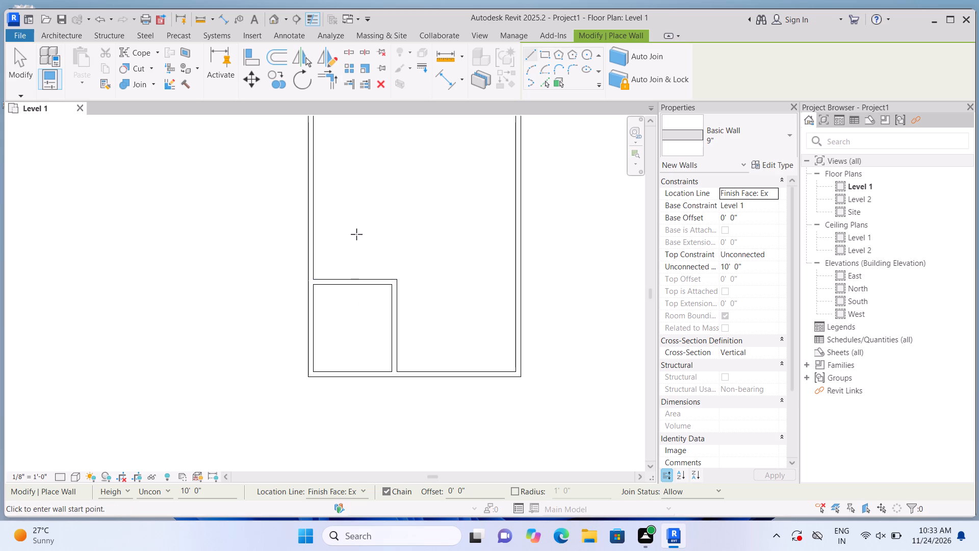
# Examine the inner north-west corner of the rectangular wall enclosure.
pyautogui.scroll(-3, 343, 464)
pyautogui.scroll(2, 389, 354)
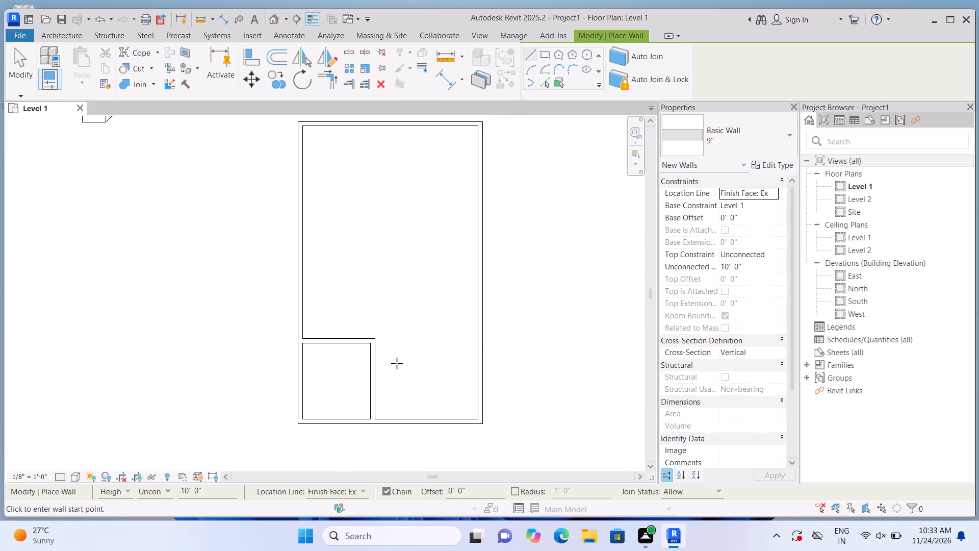
pyautogui.moveTo(331, 238); pyautogui.dragTo(327, 383, button='middle')
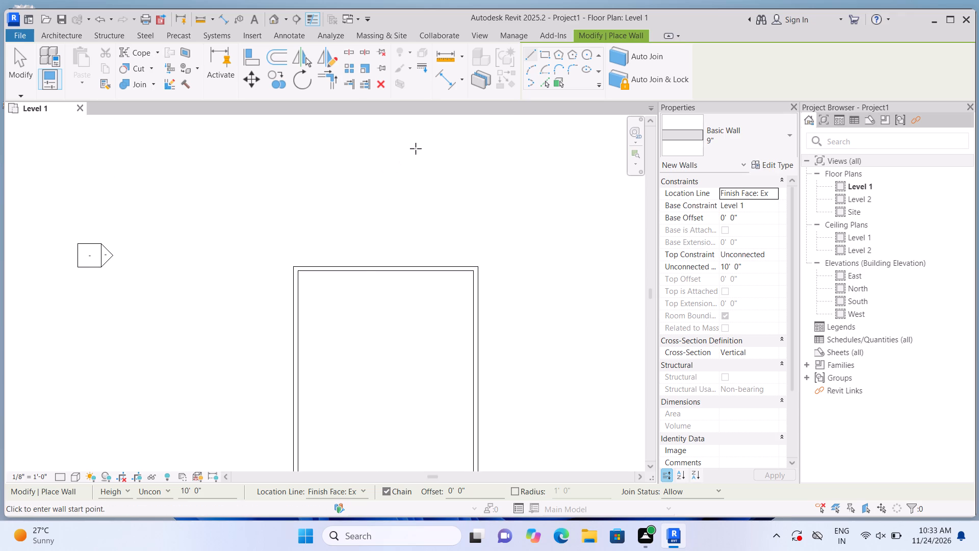
pyautogui.scroll(2, 354, 268)
pyautogui.moveTo(352, 316); pyautogui.dragTo(306, 243, button='middle')
pyautogui.scroll(1, 299, 201)
pyautogui.scroll(5, 261, 183)
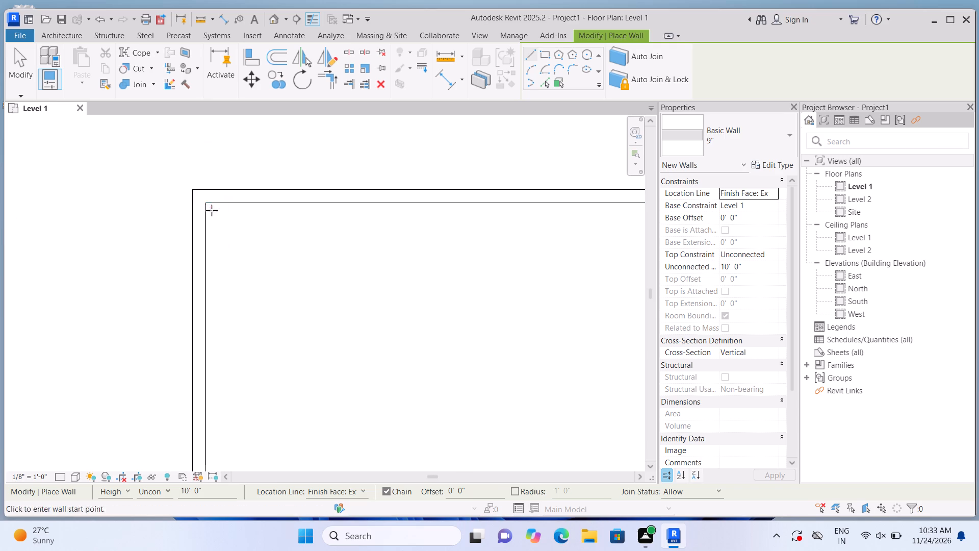
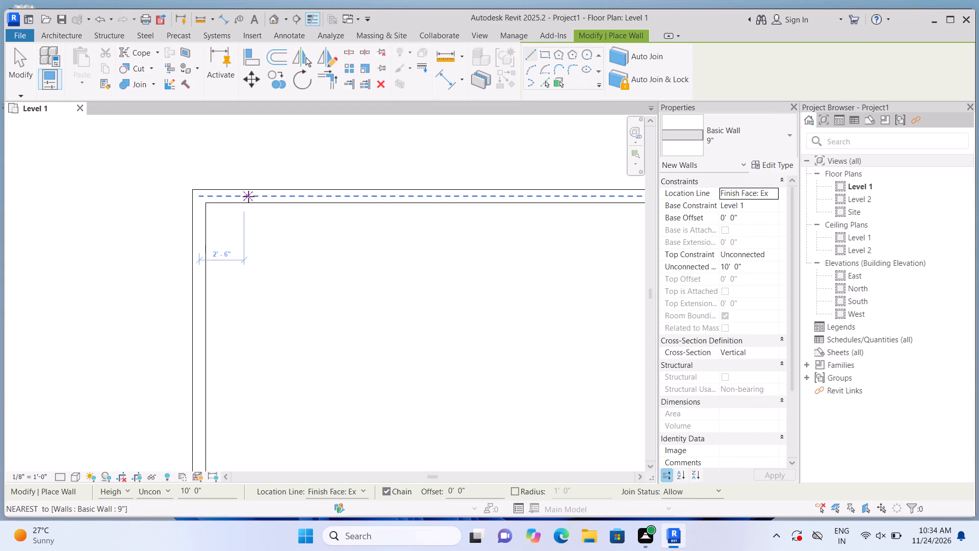
# Draw a 9" wall 13' 4" south from the north wall, starting 12' 4" from the west wall's centreline.
pyautogui.write("12'")
pyautogui.write('4"')
pyautogui.press('Return')
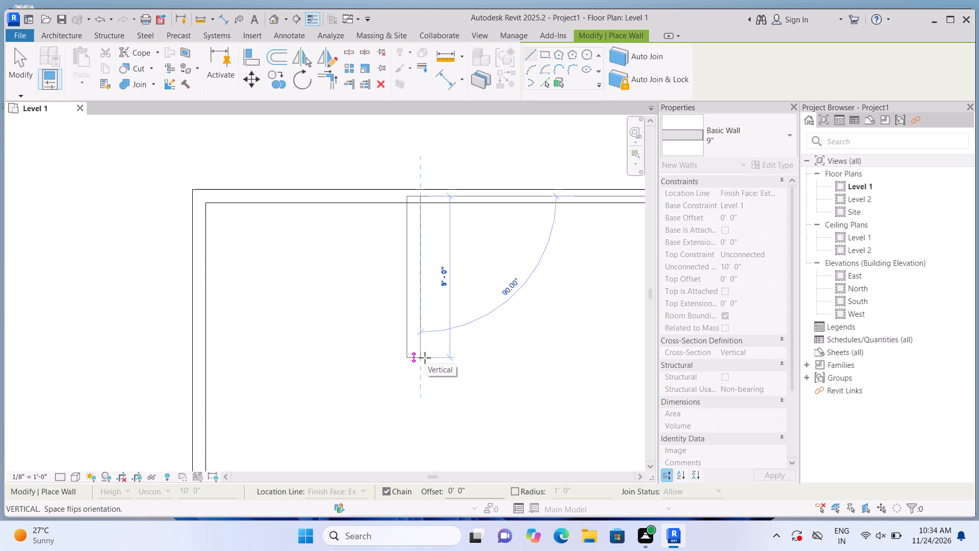
pyautogui.write("13'")
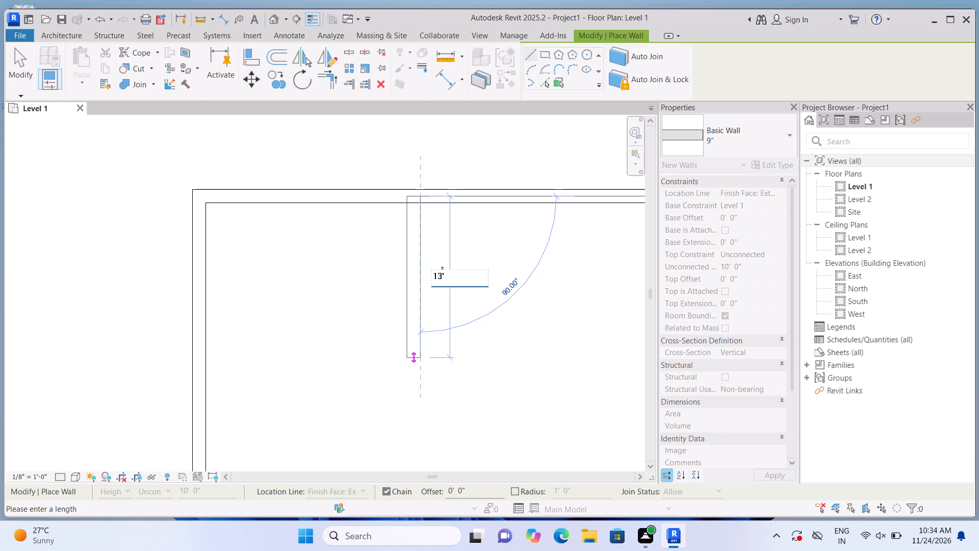
pyautogui.press('4')
pyautogui.hotkey('shift', '"')
pyautogui.press('Return')
# Close the north-west corner room with a chained 9" wall running about 11' 11 1/2" west to the west wall, and finish wall placement.
pyautogui.scroll(-5, 360, 364)
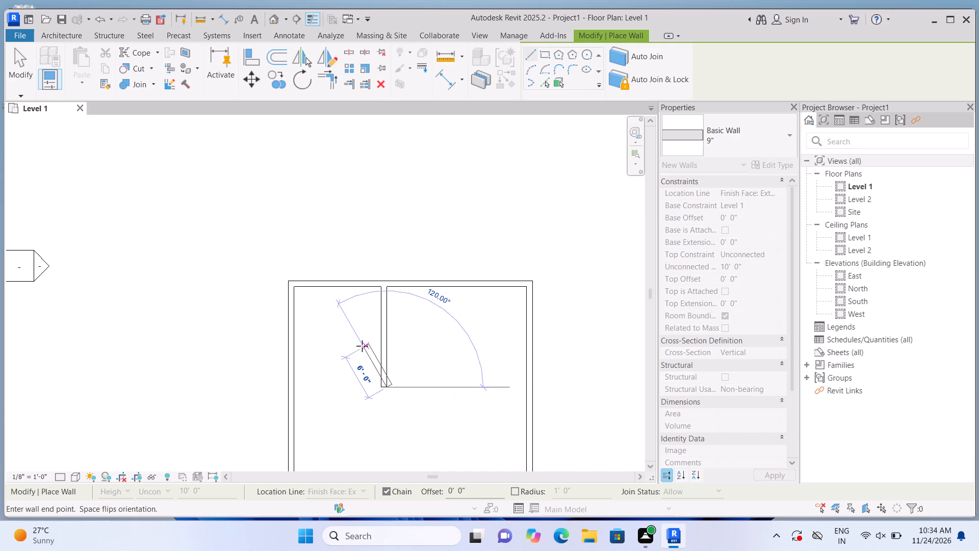
pyautogui.scroll(-8, 362, 346)
pyautogui.scroll(3, 370, 390)
pyautogui.scroll(3, 332, 356)
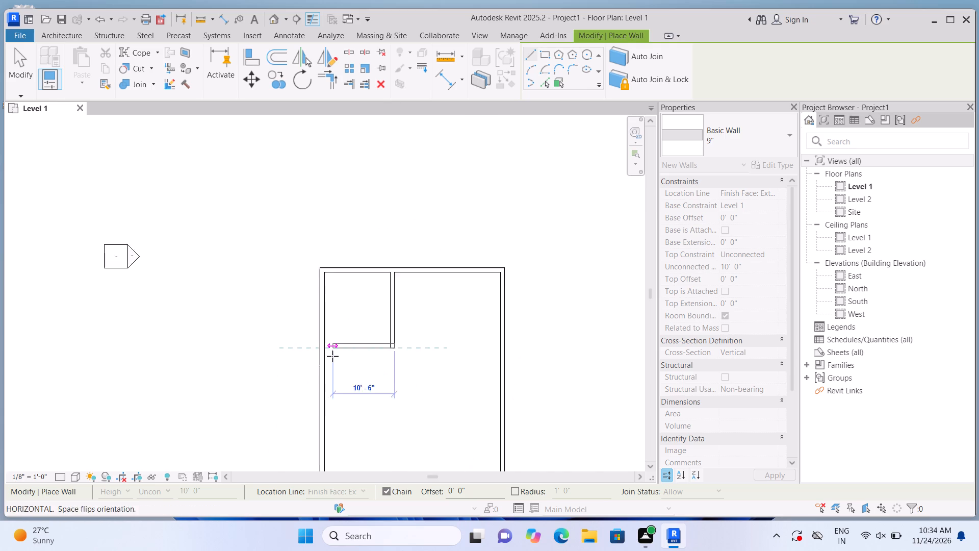
pyautogui.scroll(1, 330, 351)
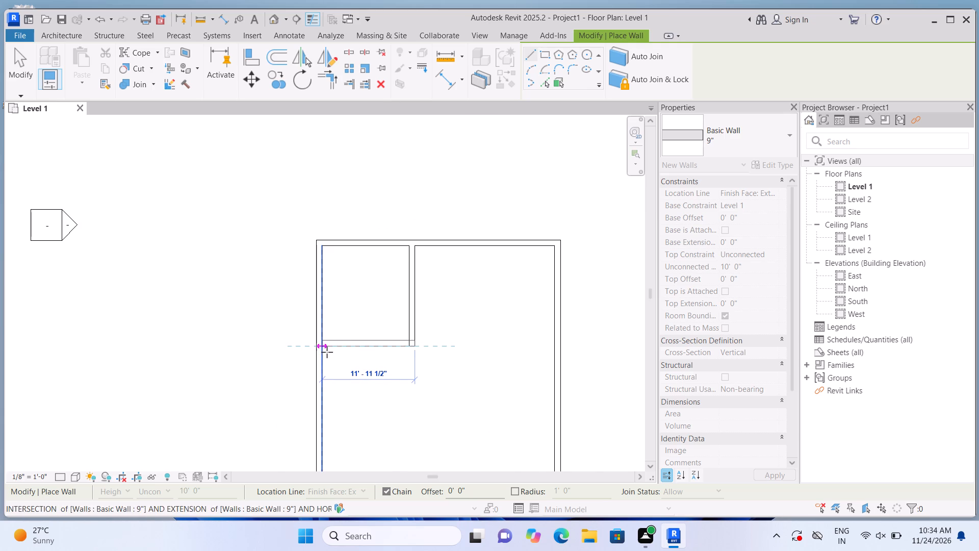
pyautogui.click(327, 352)
pyautogui.press('Escape')
pyautogui.scroll(-4, 332, 344)
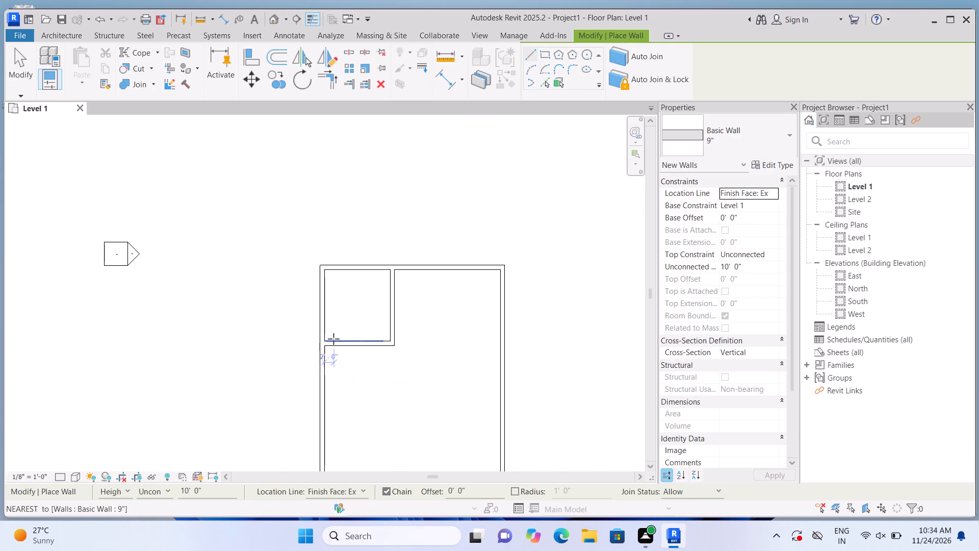
pyautogui.scroll(-7, 333, 339)
pyautogui.scroll(8, 354, 358)
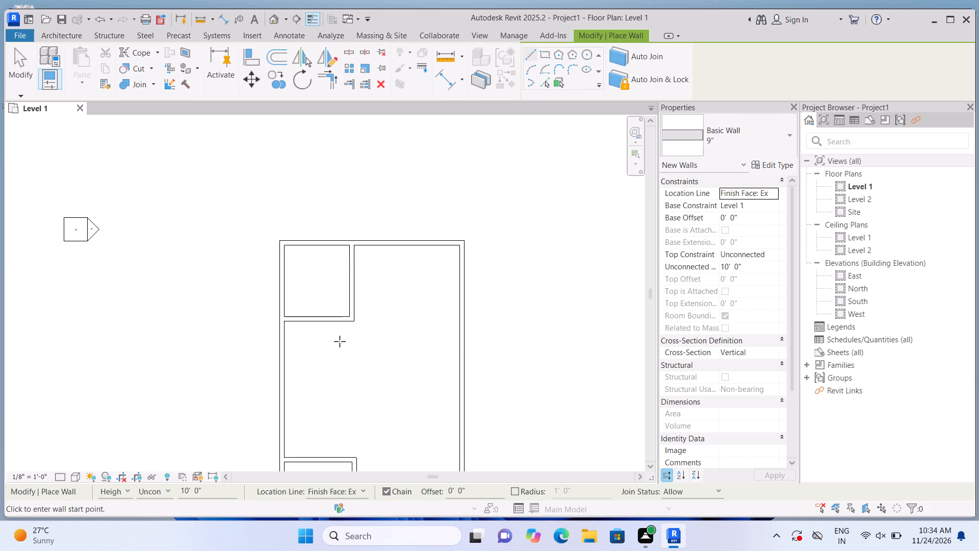
pyautogui.scroll(4, 340, 341)
pyautogui.press('Escape')
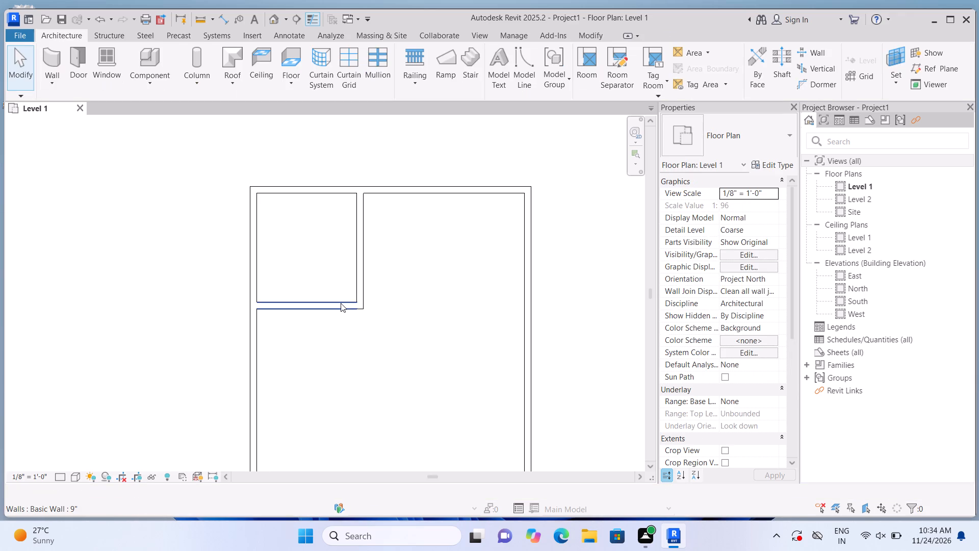
# Select the horizontal 9" wall on the south side of the north-west corner room.
pyautogui.click(341, 303)
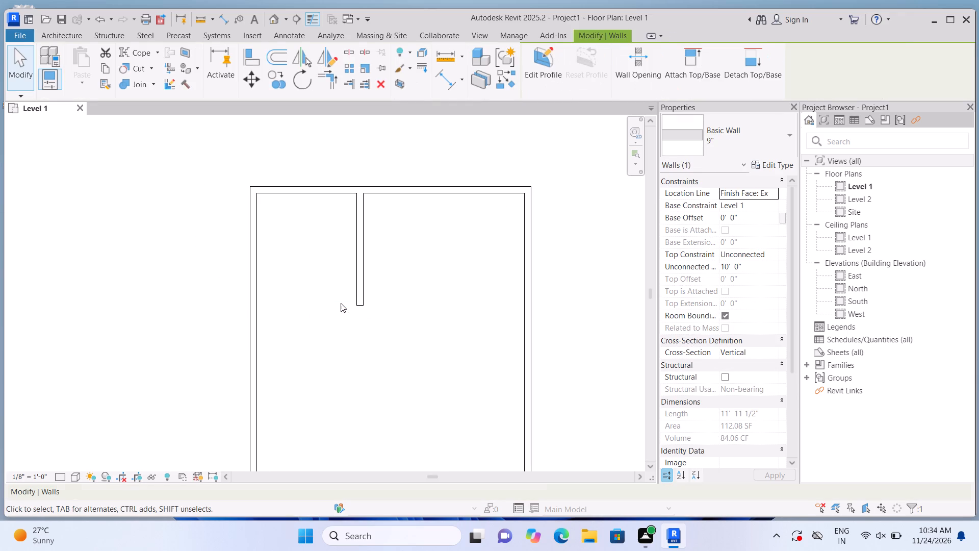
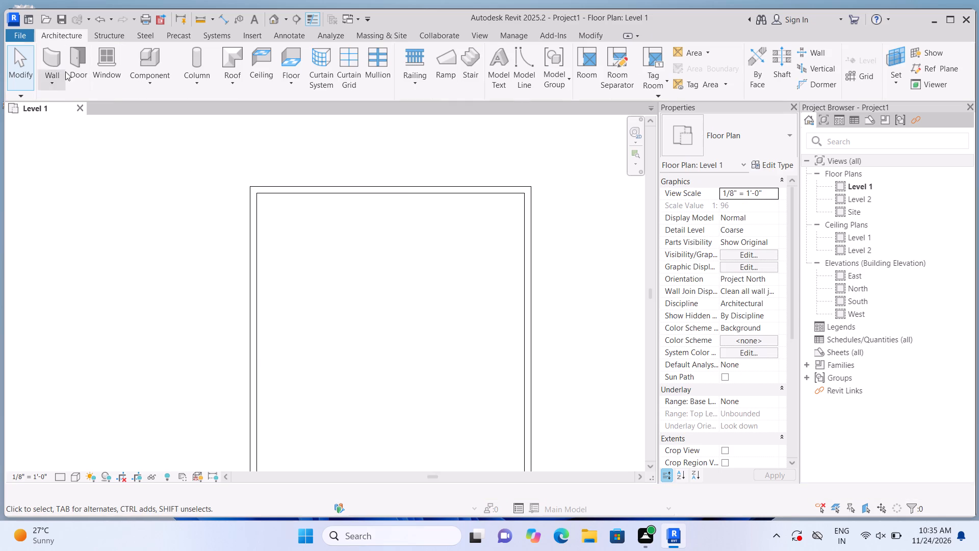
# Draw a 9" wall 16' south from the north wall, starting 15' from the west wall's centreline.
pyautogui.click(59, 65)
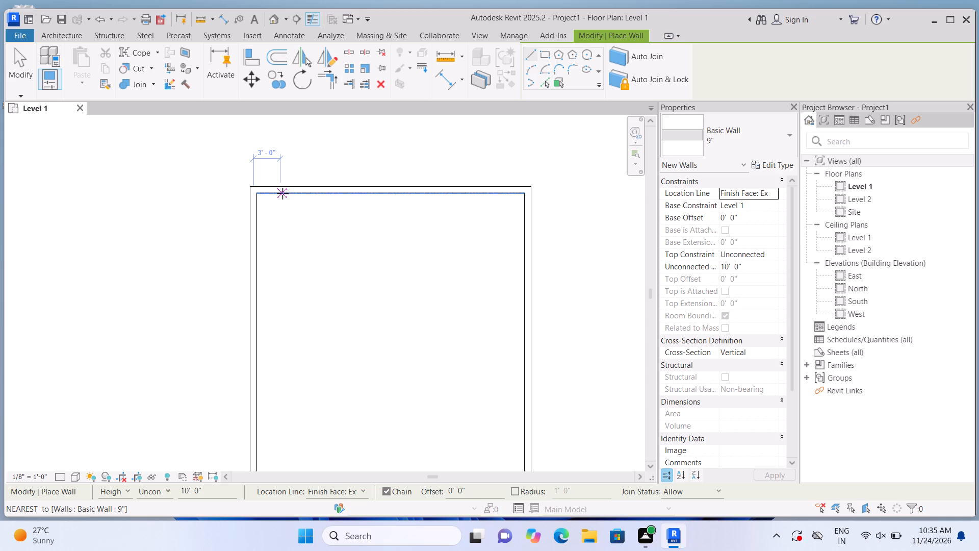
pyautogui.write("15'")
pyautogui.press('Return')
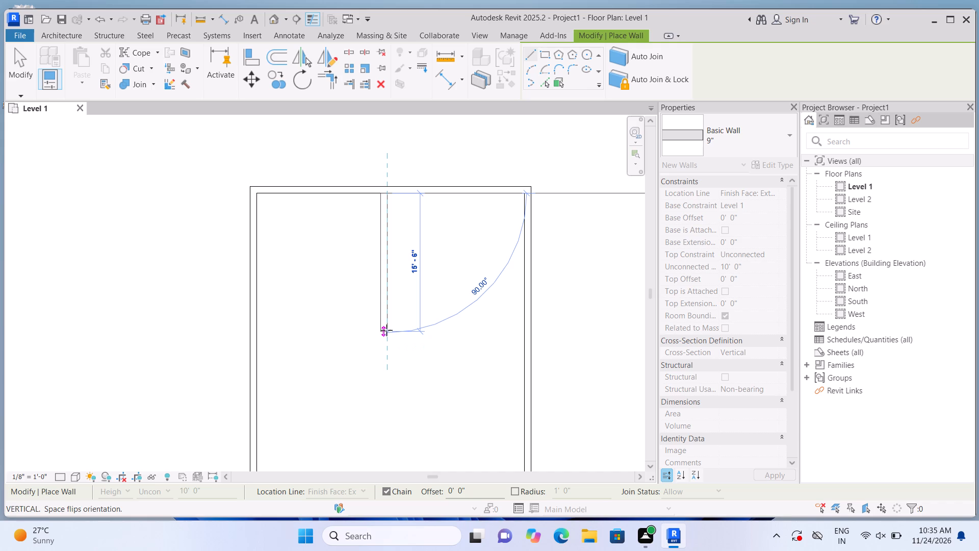
pyautogui.write("16'")
pyautogui.press('Return')
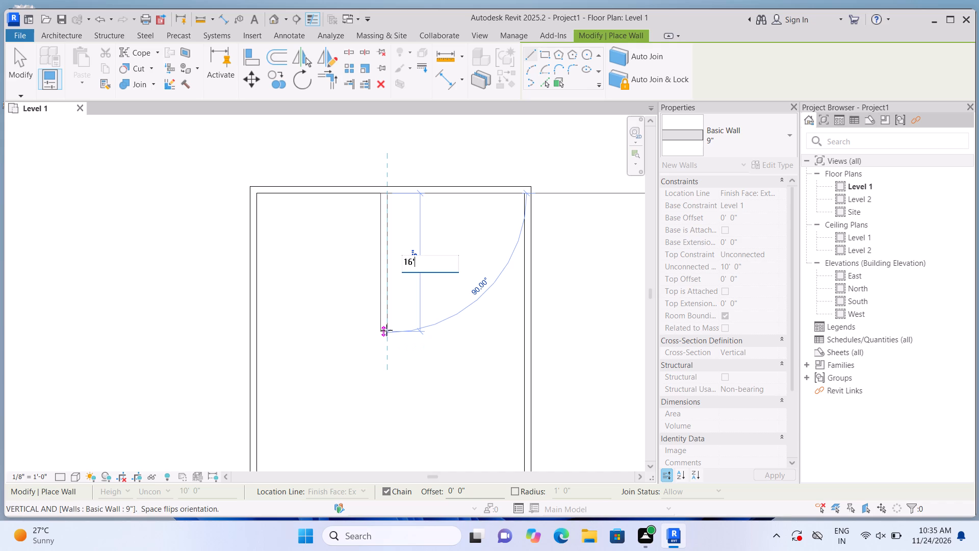
# Close the north-west room with chained 9" walls running about 5' 6" further south and about 14' 7 1/2" west to the west wall.
pyautogui.scroll(-4, 326, 338)
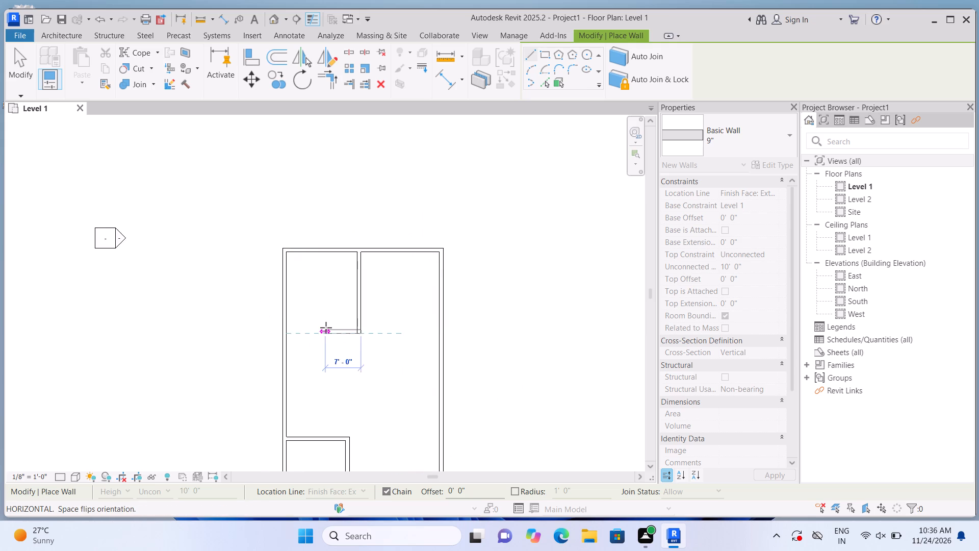
pyautogui.scroll(-1, 326, 328)
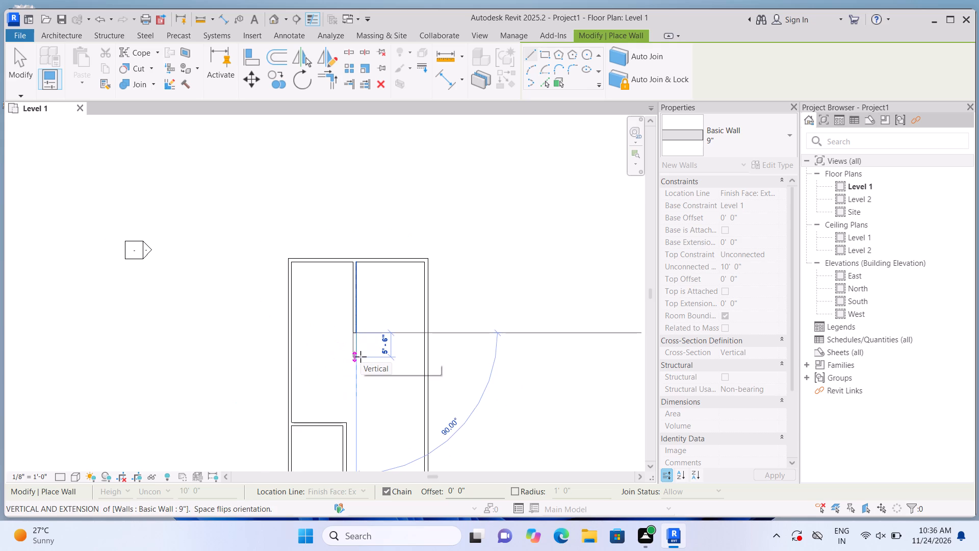
pyautogui.click(360, 357)
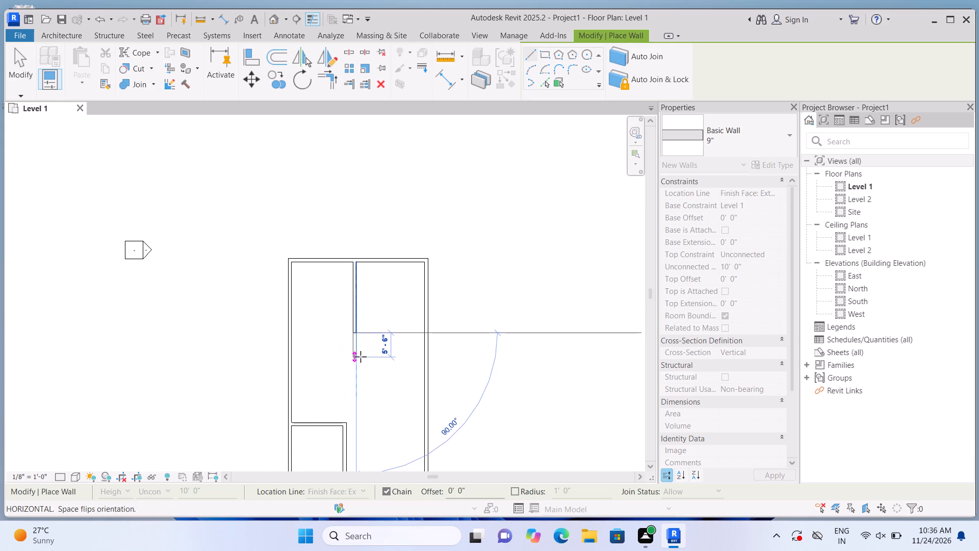
pyautogui.click(292, 361)
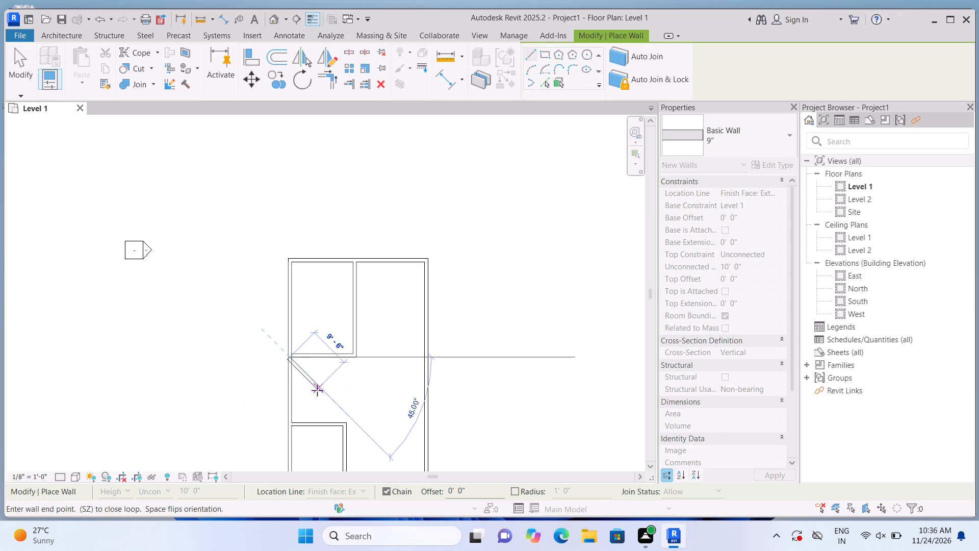
pyautogui.press('Escape')
# Draw a 9" wall about 15' 4 1/2" east to the east wall, starting about 7' north of the north-west room's south-east corner.
pyautogui.scroll(2, 388, 313)
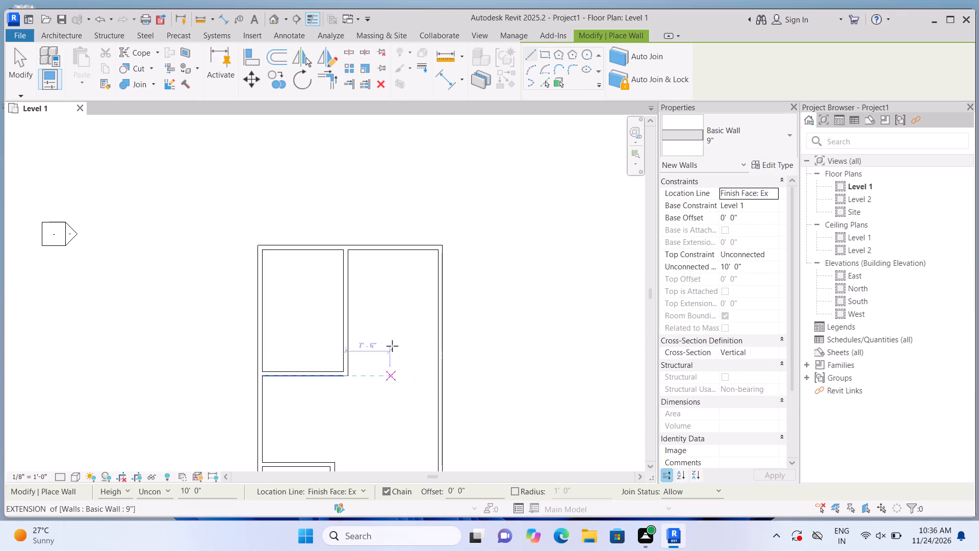
pyautogui.click(352, 334)
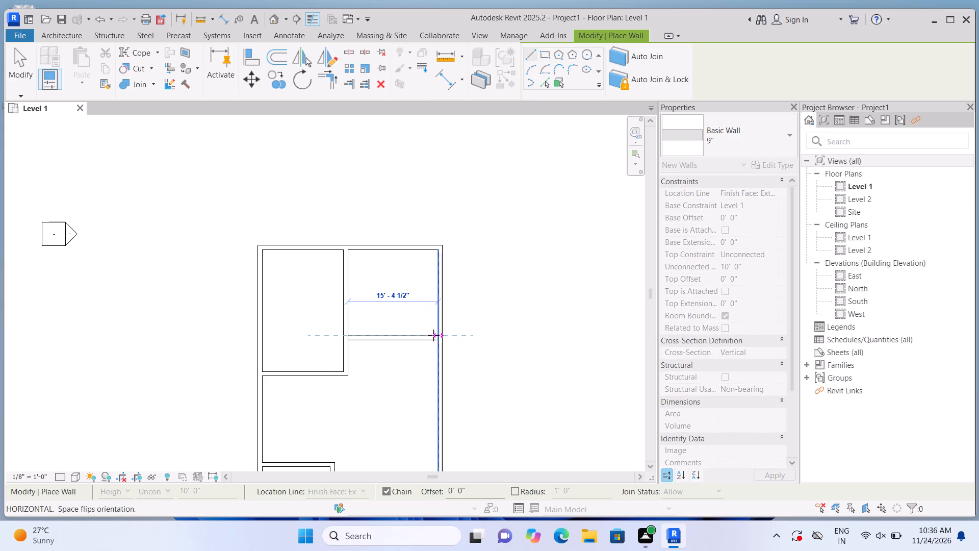
pyautogui.click(437, 336)
pyautogui.press('Escape')
# Start a southward 9" wall on the north-east room's south wall, 5' 5" from the east wall's centreline.
pyautogui.moveTo(395, 371); pyautogui.dragTo(388, 316, button='middle')
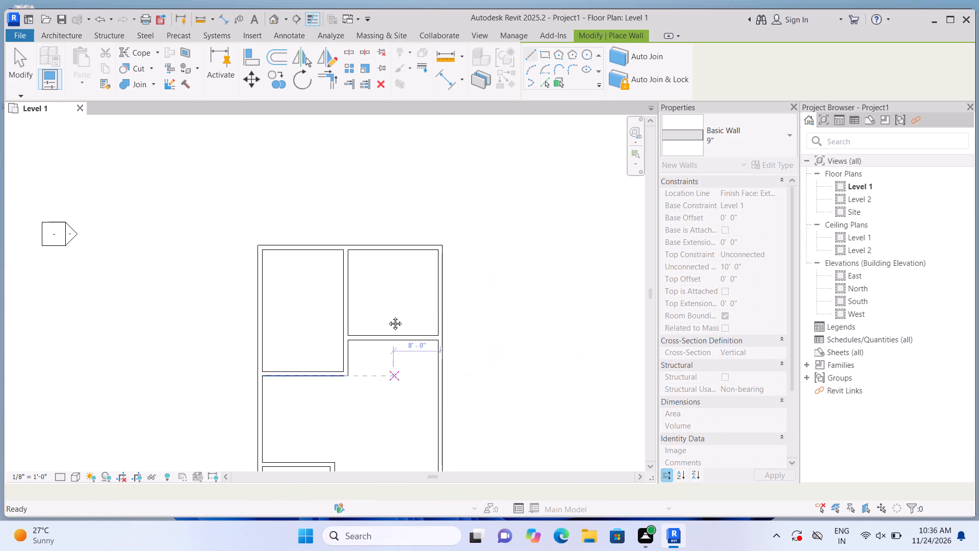
pyautogui.moveTo(388, 316); pyautogui.dragTo(379, 249, button='middle')
pyautogui.middleClick(378, 277)
pyautogui.scroll(1, 344, 285)
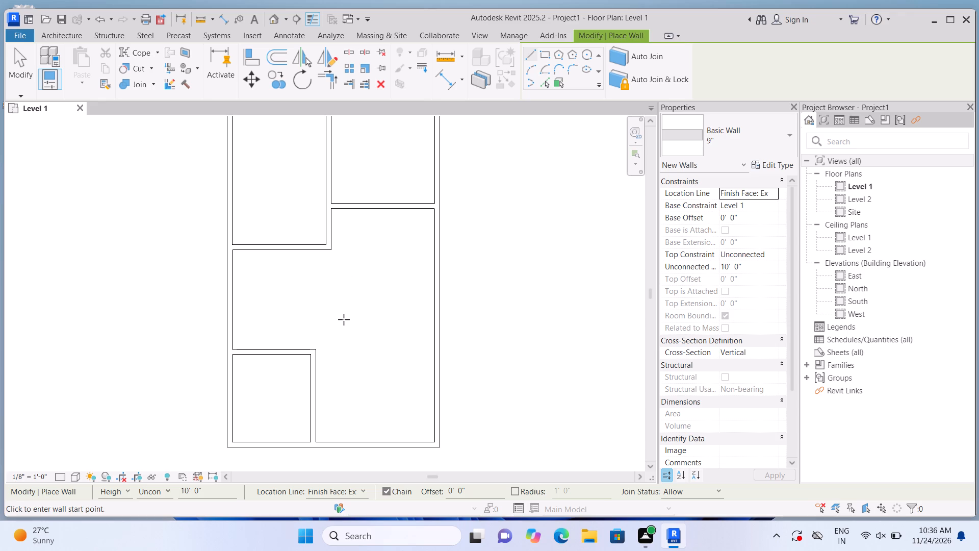
pyautogui.scroll(3, 415, 206)
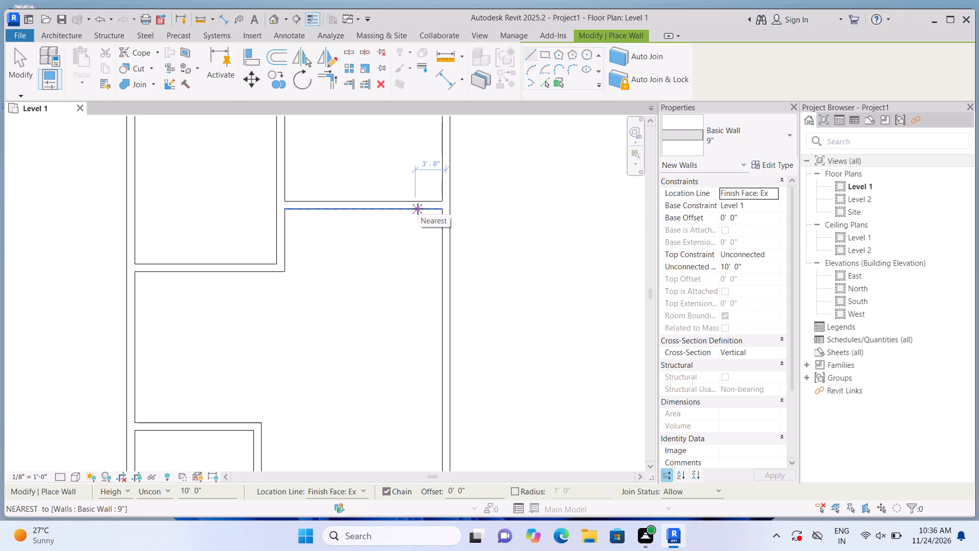
pyautogui.write("5'")
pyautogui.write('5"')
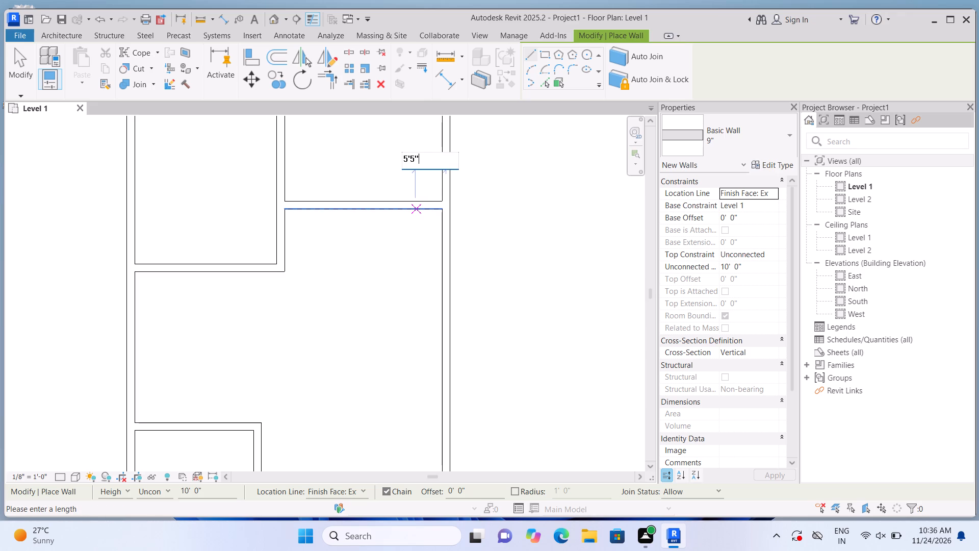
pyautogui.press('Return')
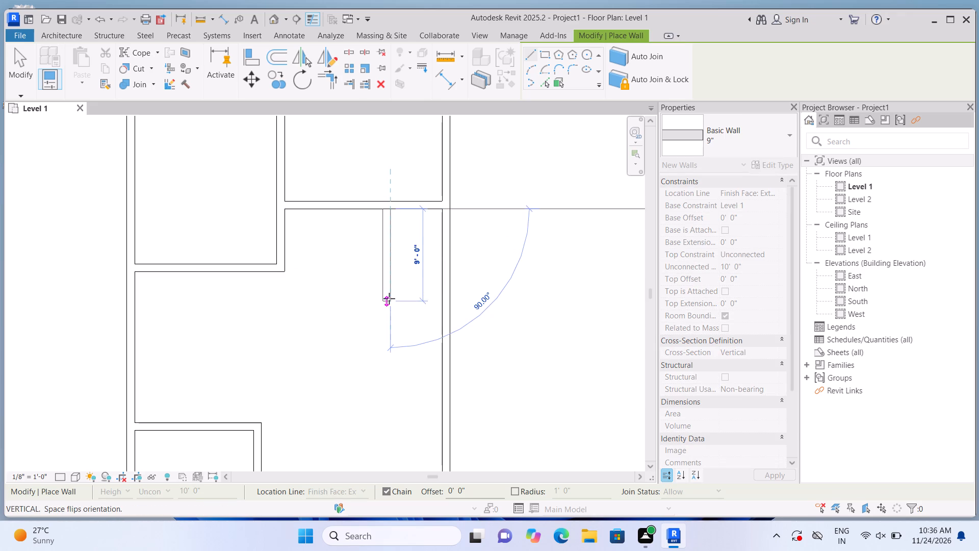
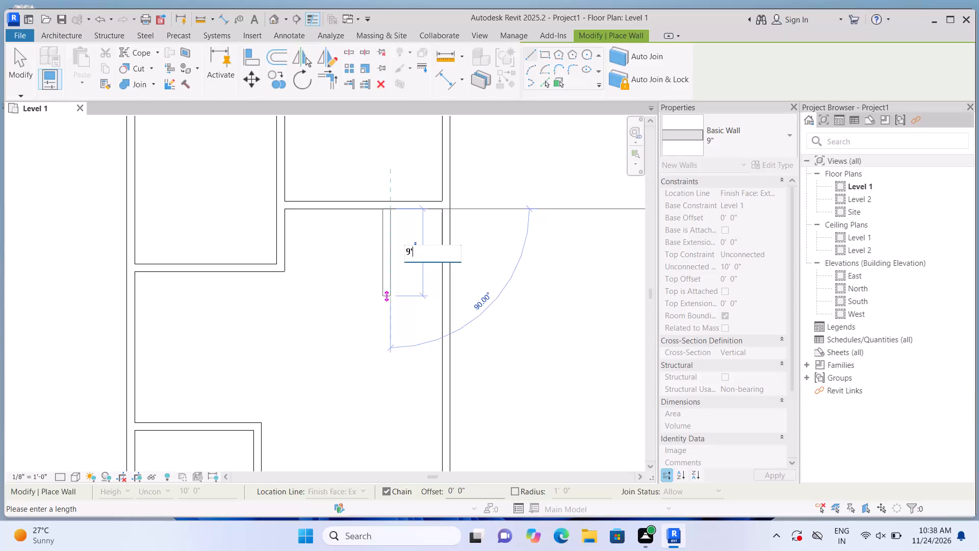
# Set the southward 9" wall's length to 9' and close the small east-side room with a chained wall east to the east wall.
pyautogui.press('Return')
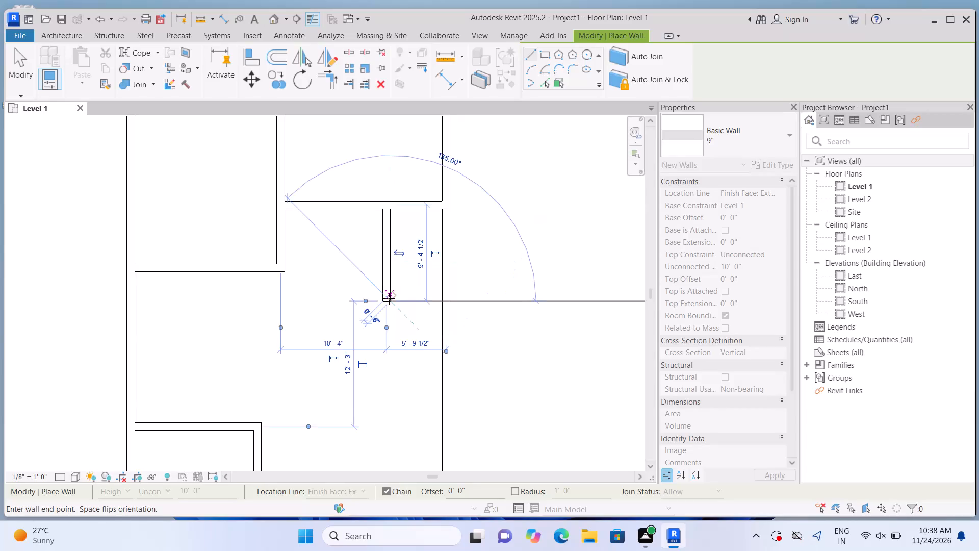
pyautogui.click(443, 302)
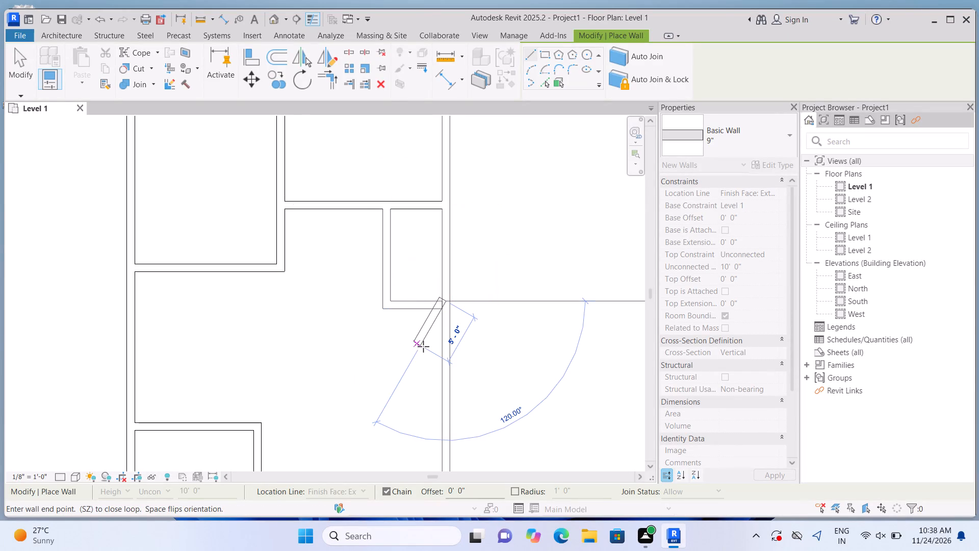
pyautogui.press('Escape')
pyautogui.scroll(-4, 463, 321)
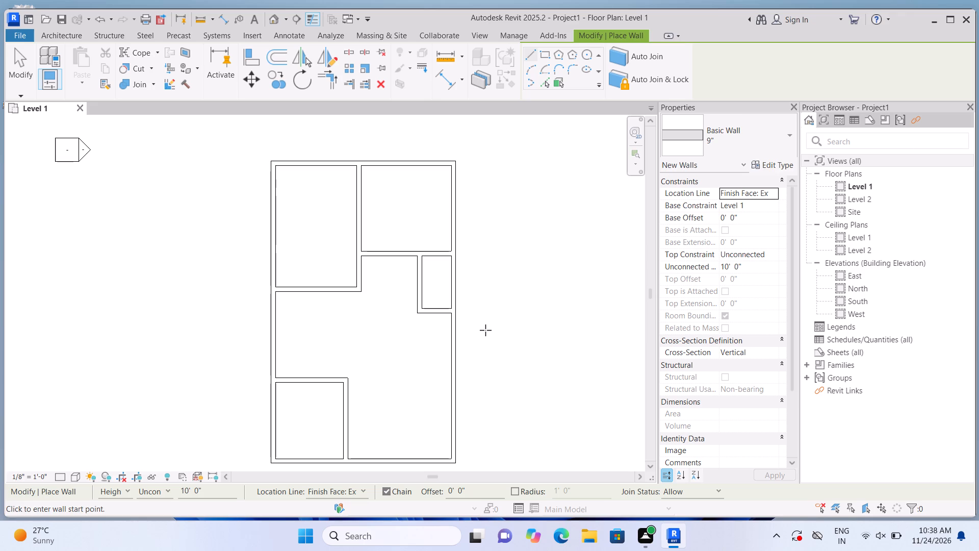
pyautogui.press('Escape')
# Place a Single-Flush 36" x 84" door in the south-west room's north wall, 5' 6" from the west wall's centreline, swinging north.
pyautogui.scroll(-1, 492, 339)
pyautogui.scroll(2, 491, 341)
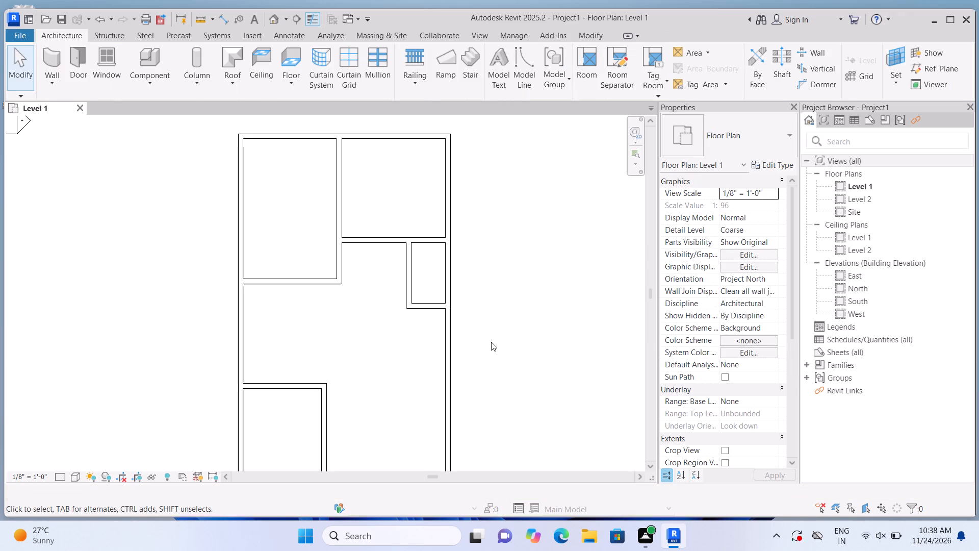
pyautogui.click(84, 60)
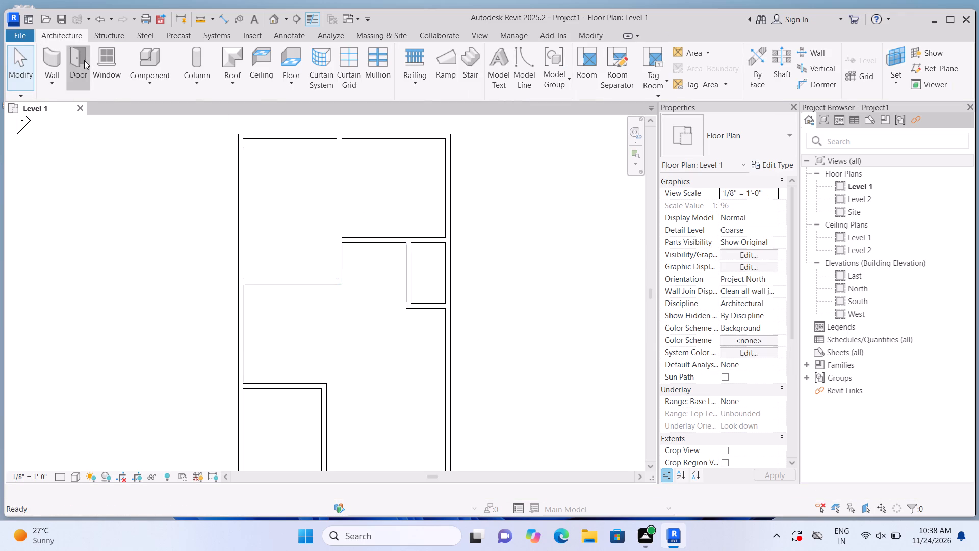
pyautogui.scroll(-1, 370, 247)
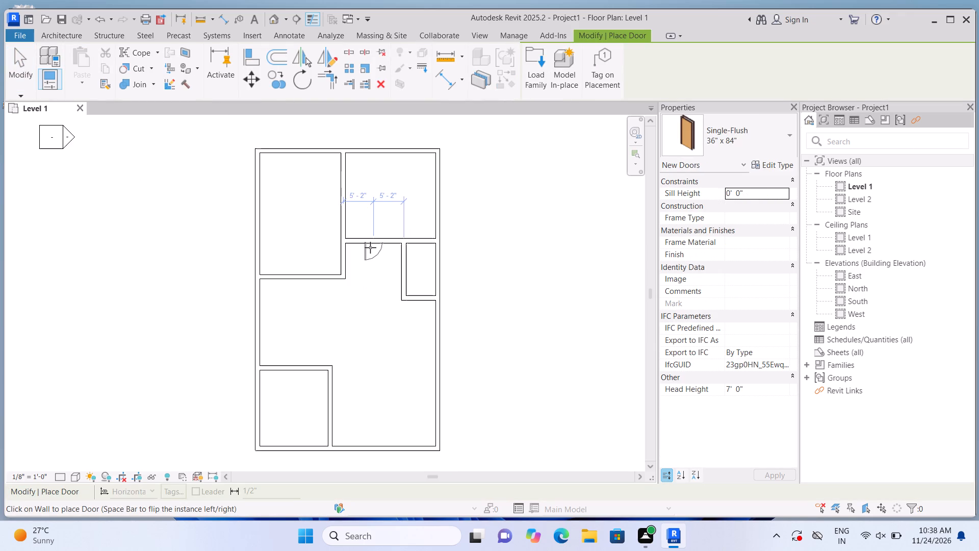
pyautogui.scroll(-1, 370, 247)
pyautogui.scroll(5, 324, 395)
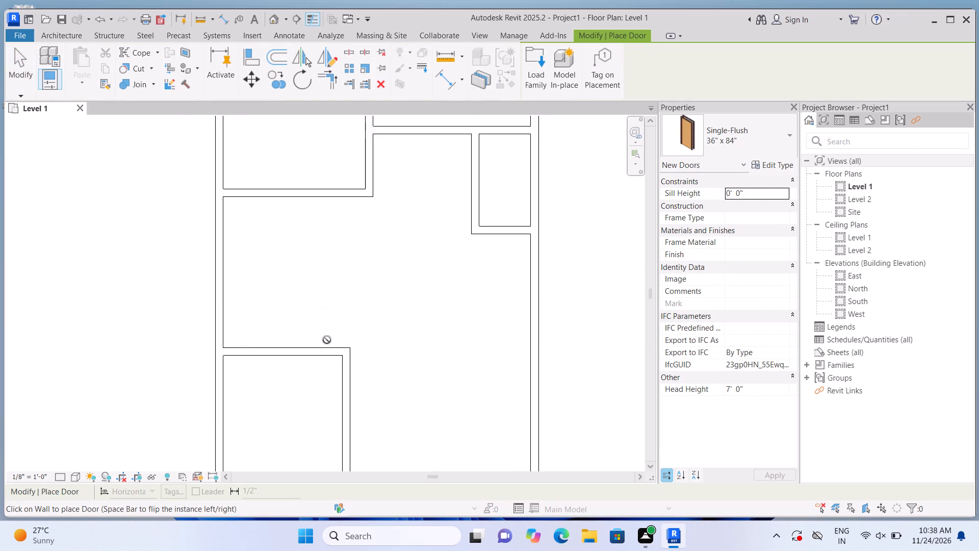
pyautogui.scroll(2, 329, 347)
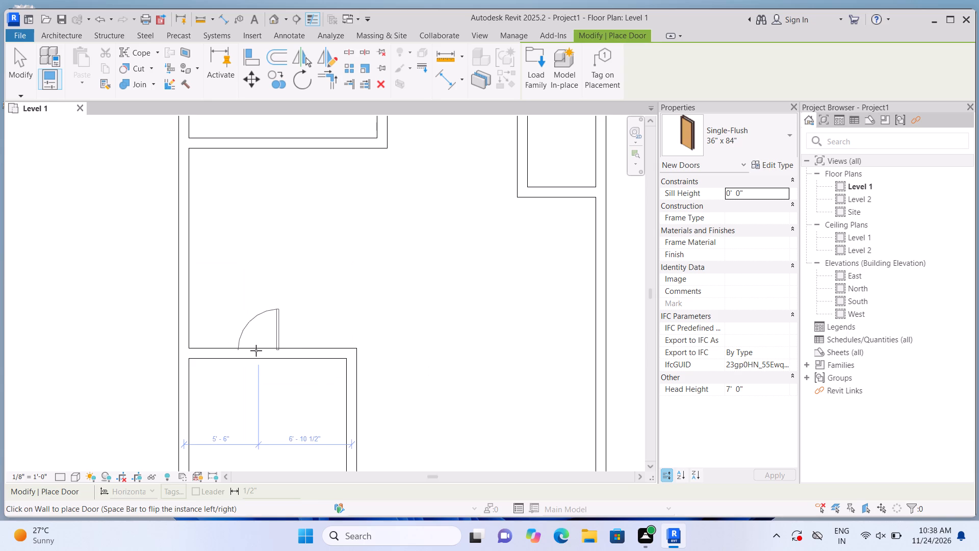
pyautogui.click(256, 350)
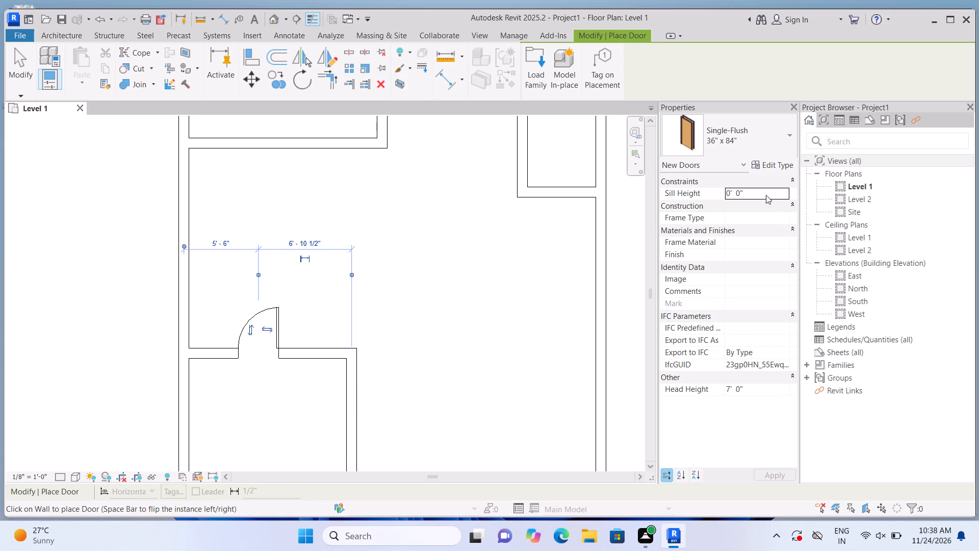
# Place a Single-Flush 30" x 80" door in the north-west room's east wall, 2' 2" from its south wall's centreline, hinged south and swinging inward.
pyautogui.click(790, 127)
pyautogui.scroll(4, 774, 218)
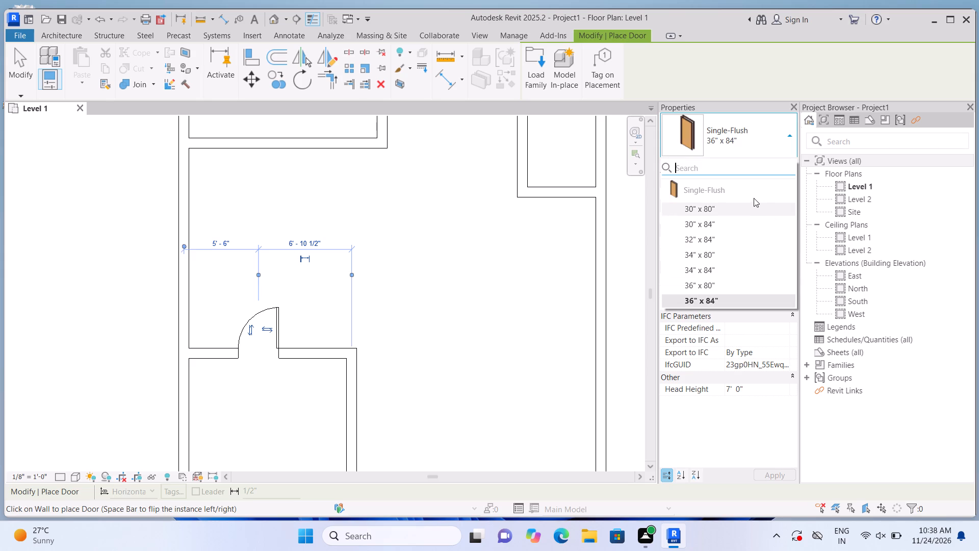
pyautogui.click(754, 198)
pyautogui.click(752, 203)
pyautogui.scroll(-2, 474, 260)
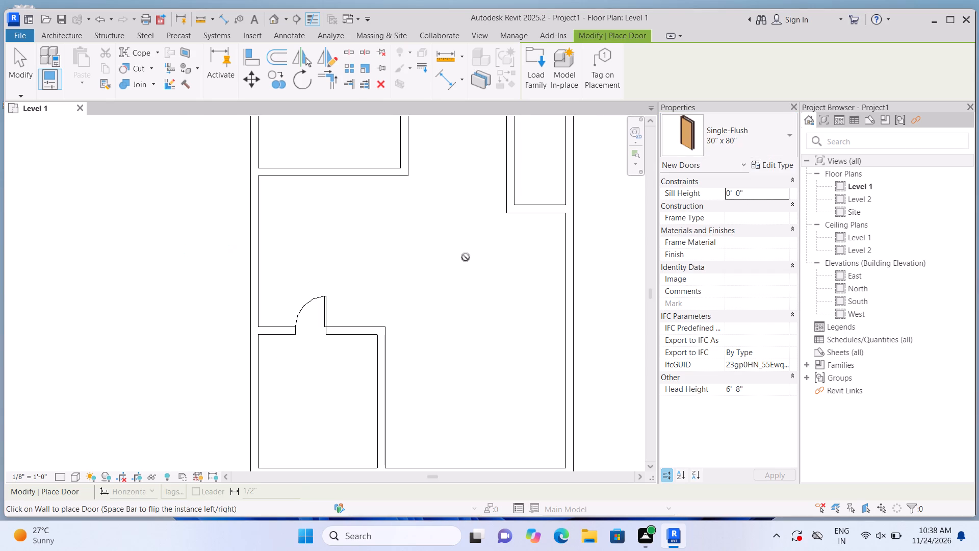
pyautogui.moveTo(466, 257); pyautogui.dragTo(426, 285, button='middle')
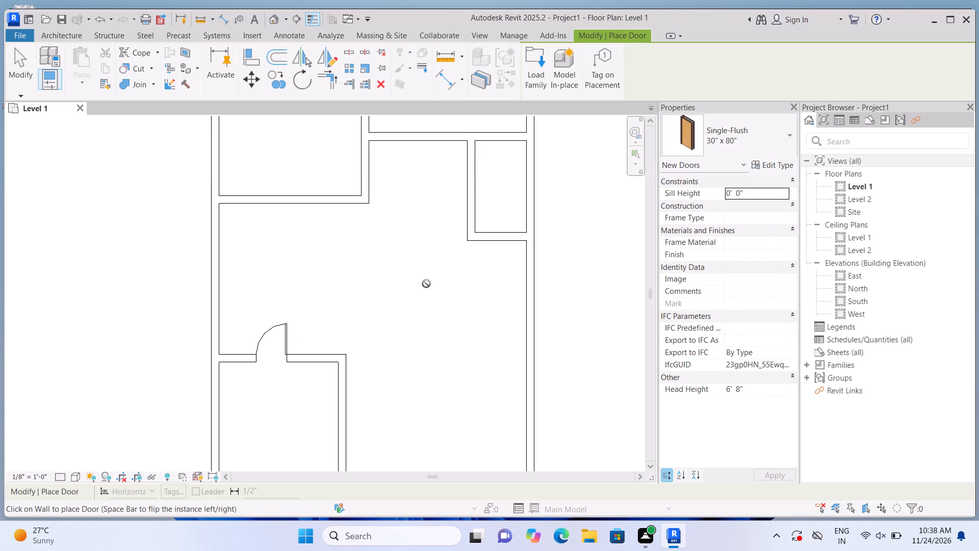
pyautogui.scroll(-2, 433, 312)
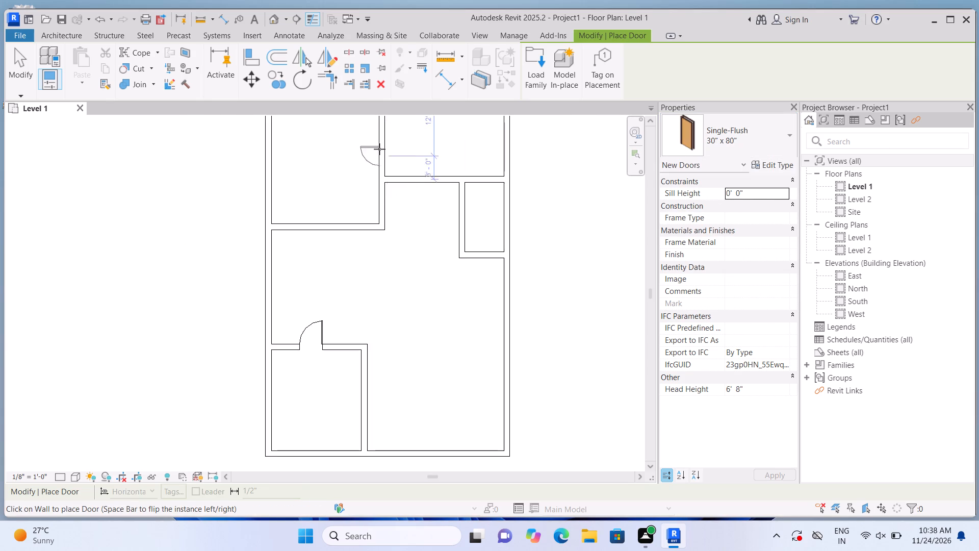
pyautogui.scroll(8, 374, 161)
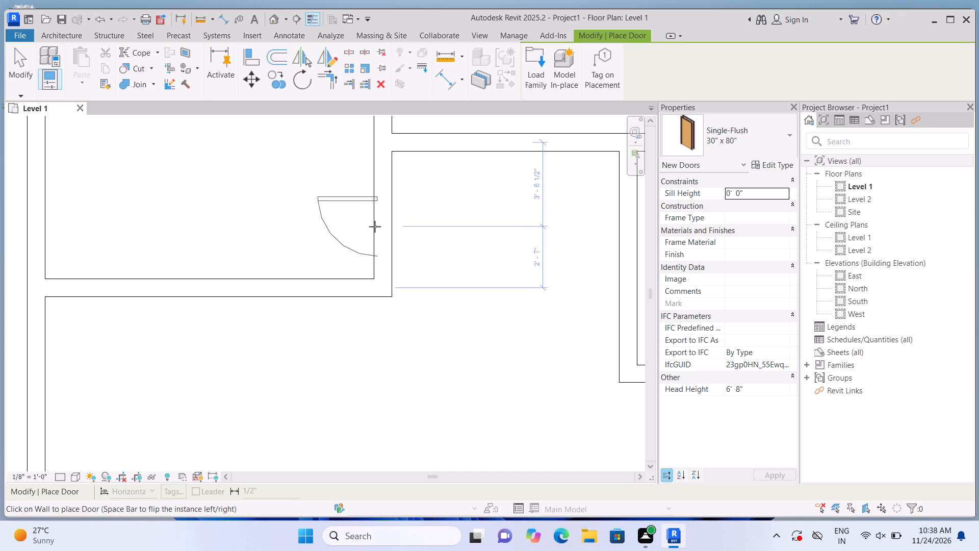
pyautogui.press('space')
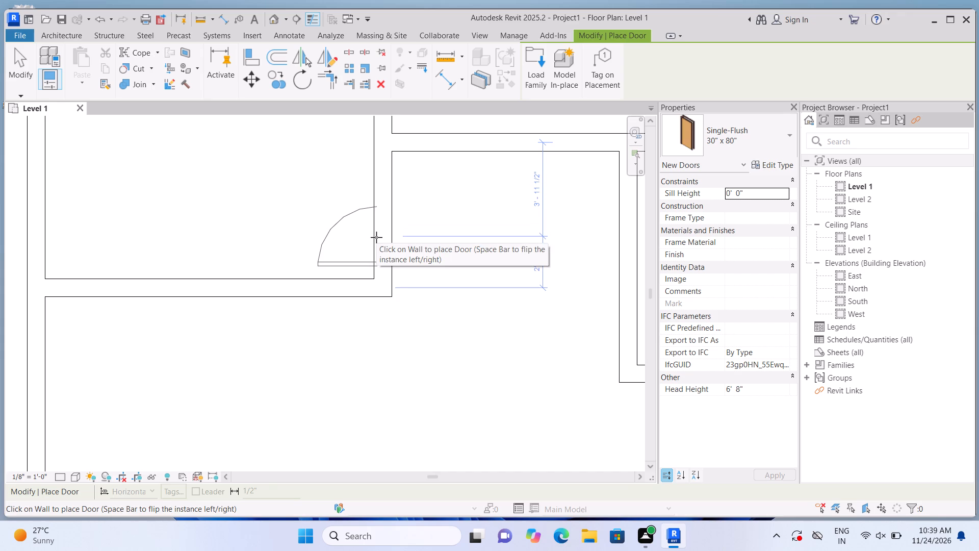
pyautogui.click(376, 237)
# Place a 30" x 80" door in the north-east room's south wall, 2' 6" from its west wall's centreline, swinging into the room.
pyautogui.scroll(-5, 378, 245)
pyautogui.scroll(2, 427, 190)
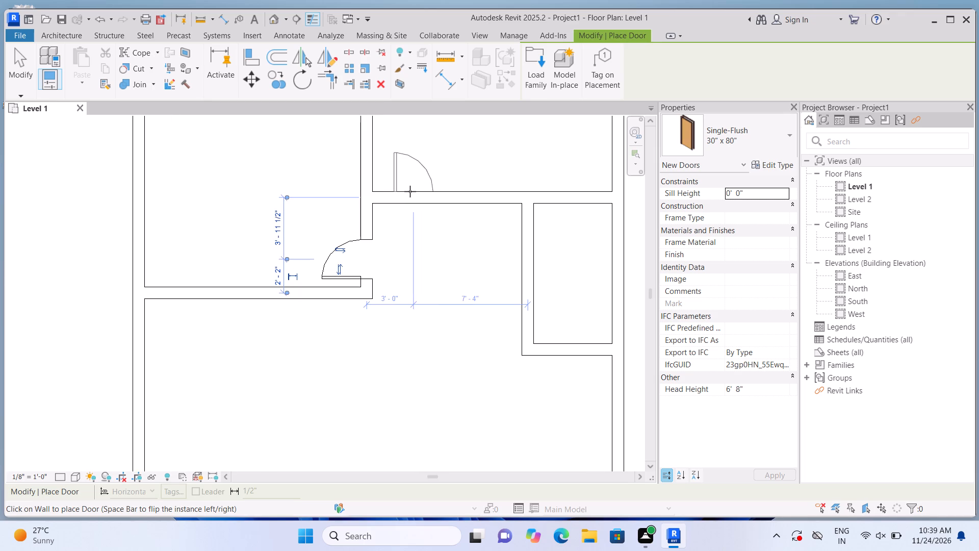
pyautogui.click(402, 189)
pyautogui.scroll(-3, 407, 229)
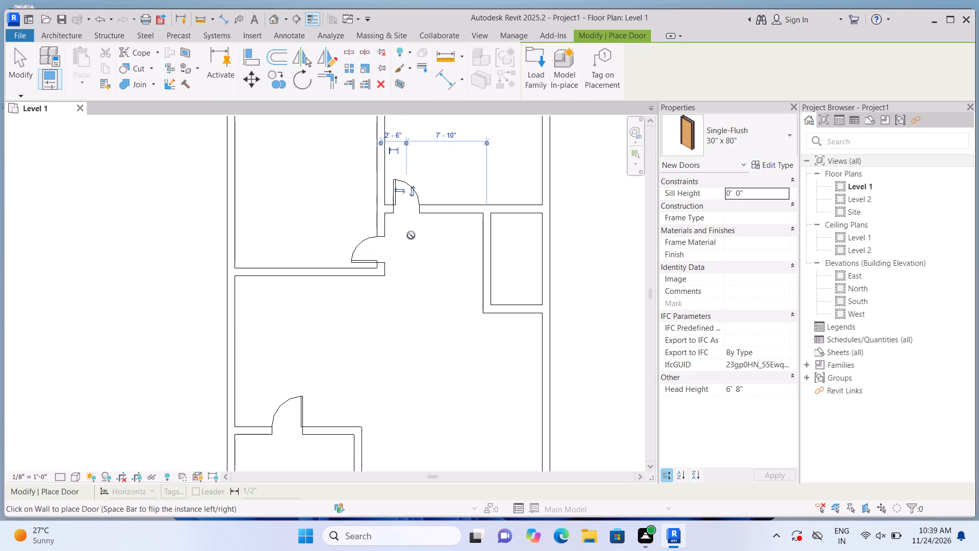
pyautogui.scroll(-3, 419, 230)
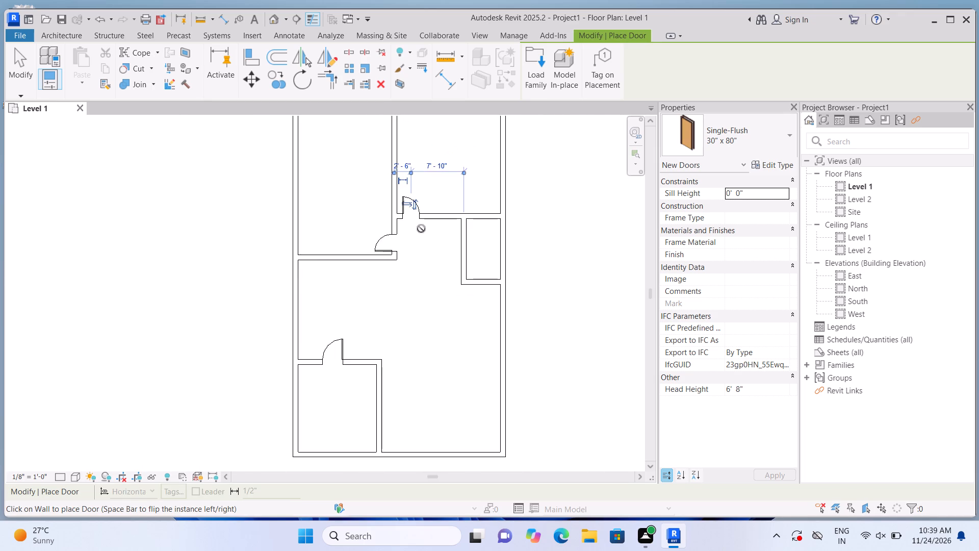
pyautogui.scroll(-2, 421, 229)
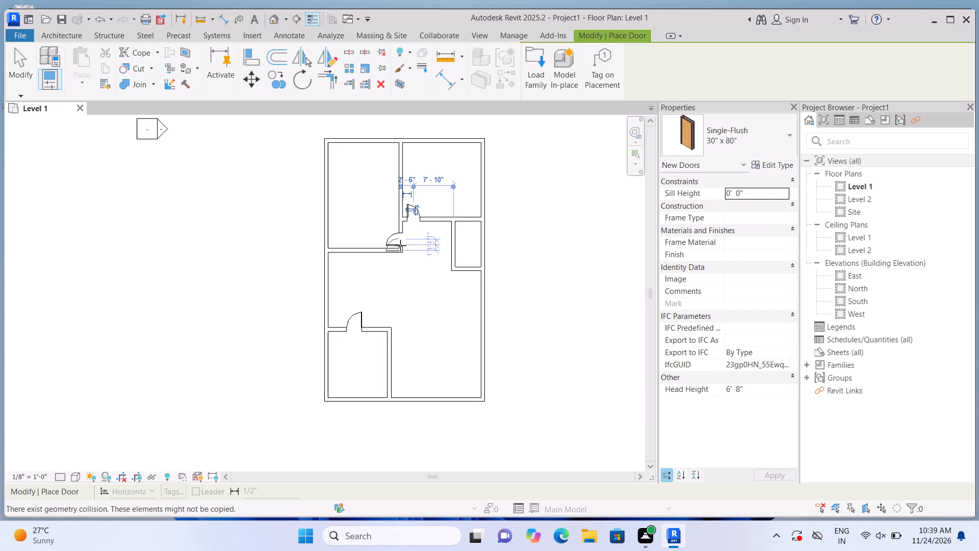
pyautogui.press('Escape')
pyautogui.scroll(2, 372, 346)
pyautogui.press('Escape')
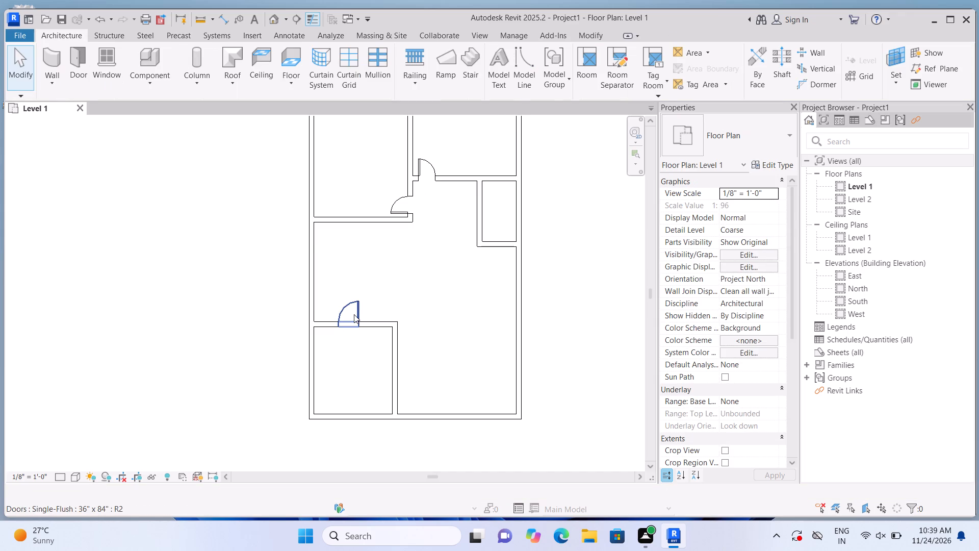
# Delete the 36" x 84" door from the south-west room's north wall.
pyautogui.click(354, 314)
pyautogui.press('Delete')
# Place a Single-Flush 30" x 80" door in the south-west room's north wall, 2' 6" from its east wall's centreline, swinging north.
pyautogui.scroll(3, 416, 260)
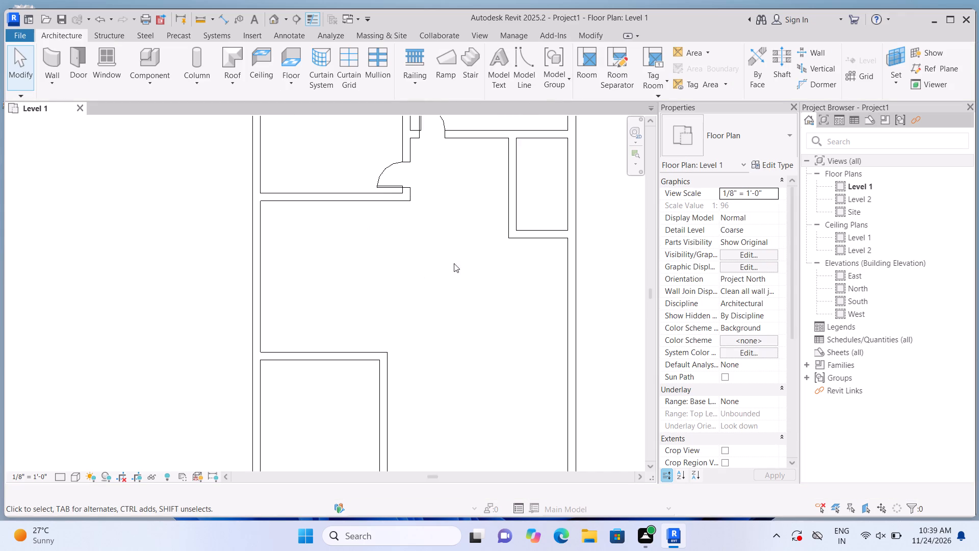
pyautogui.scroll(-1, 502, 252)
pyautogui.scroll(3, 364, 367)
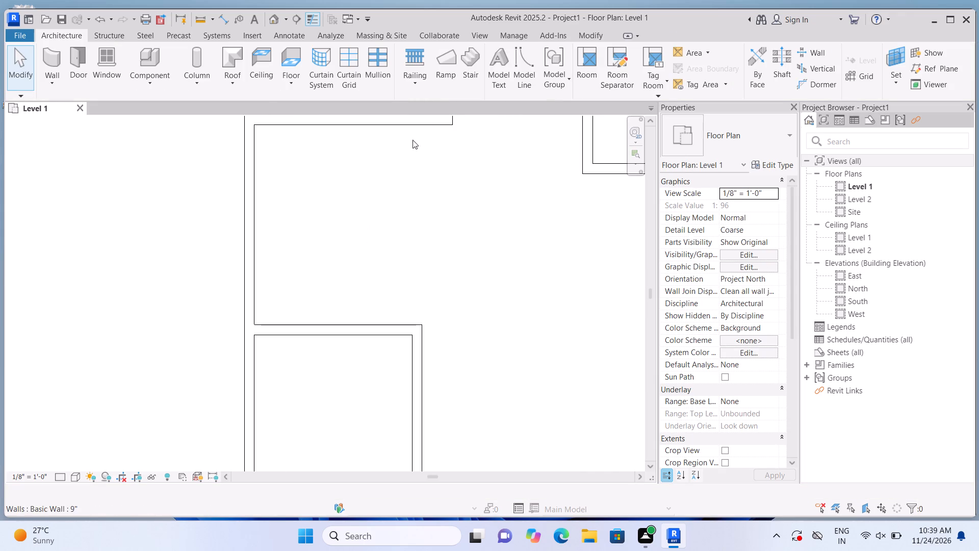
pyautogui.click(82, 62)
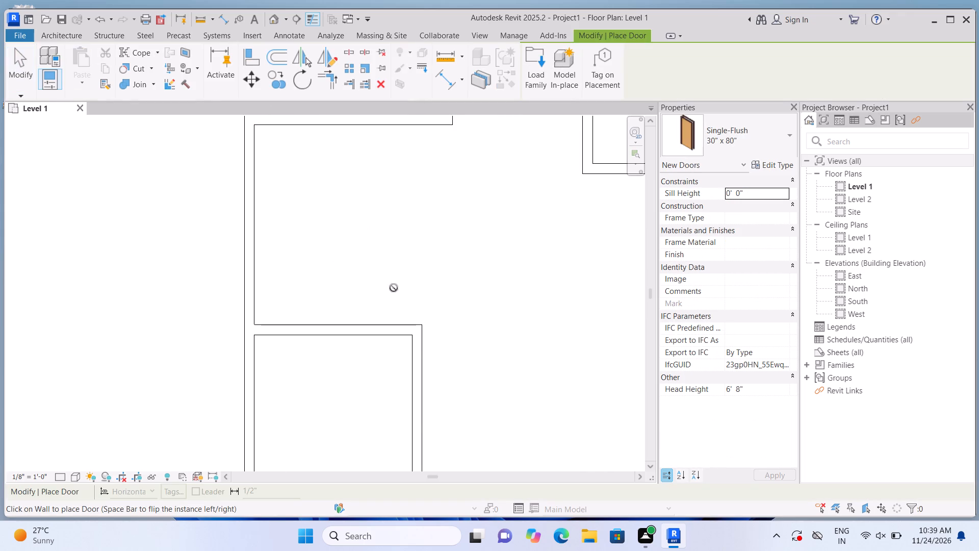
pyautogui.click(385, 326)
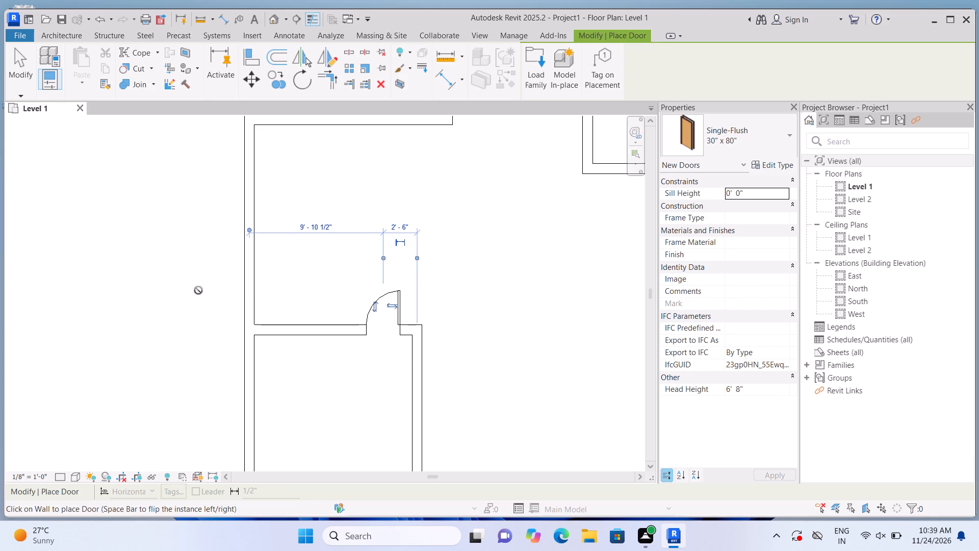
pyautogui.press('Escape')
pyautogui.press('Escape')
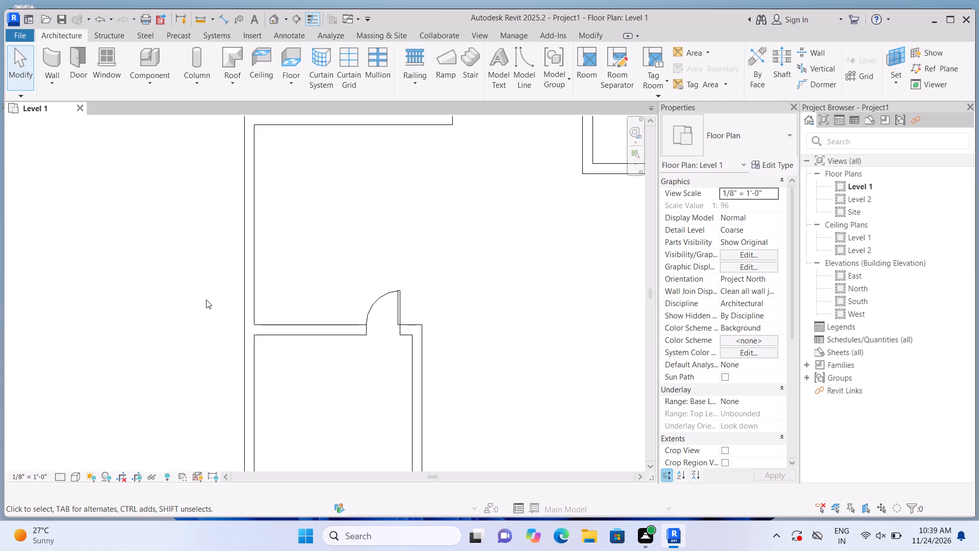
# Open the default 3D view of the building and set its visual style to Shaded.
pyautogui.scroll(-1, 362, 286)
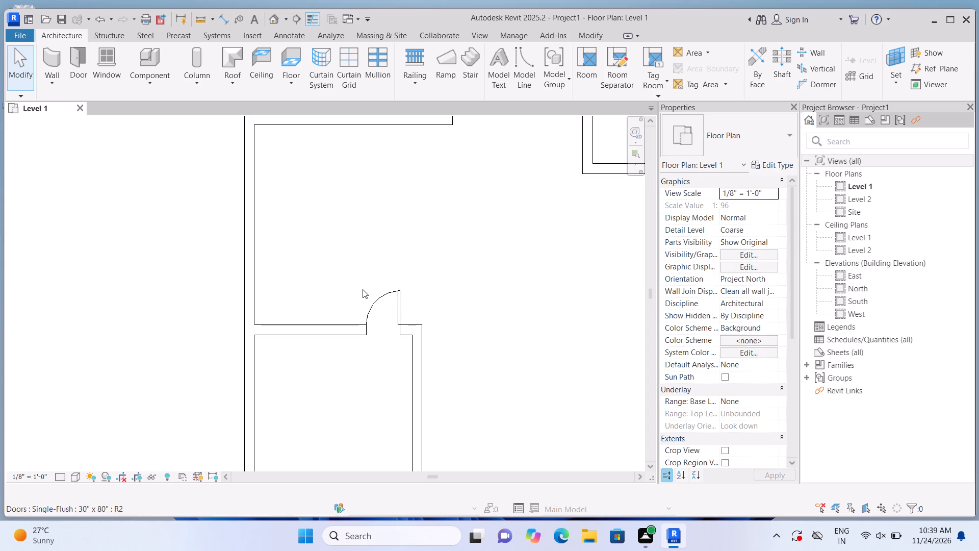
pyautogui.scroll(-7, 363, 289)
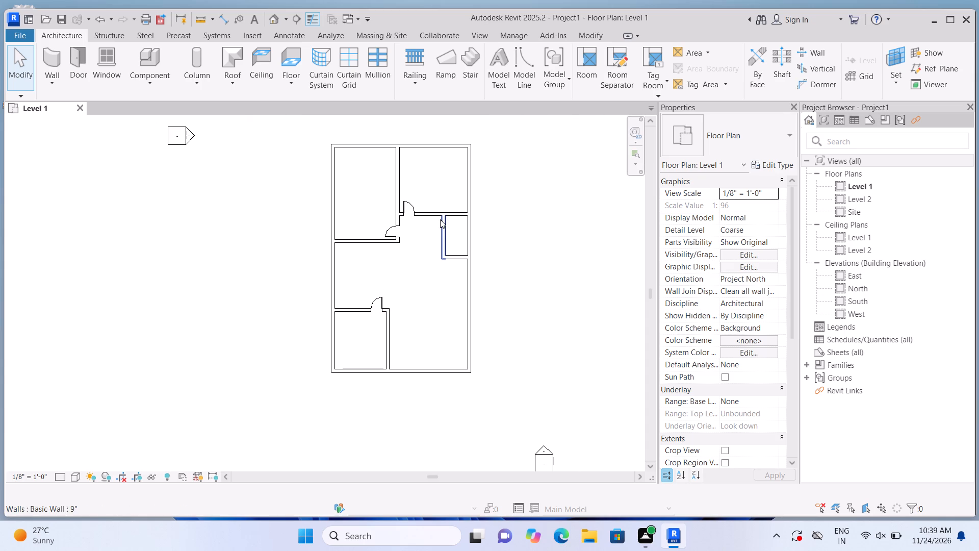
pyautogui.moveTo(405, 251); pyautogui.dragTo(405, 305, button='middle')
pyautogui.scroll(2, 419, 313)
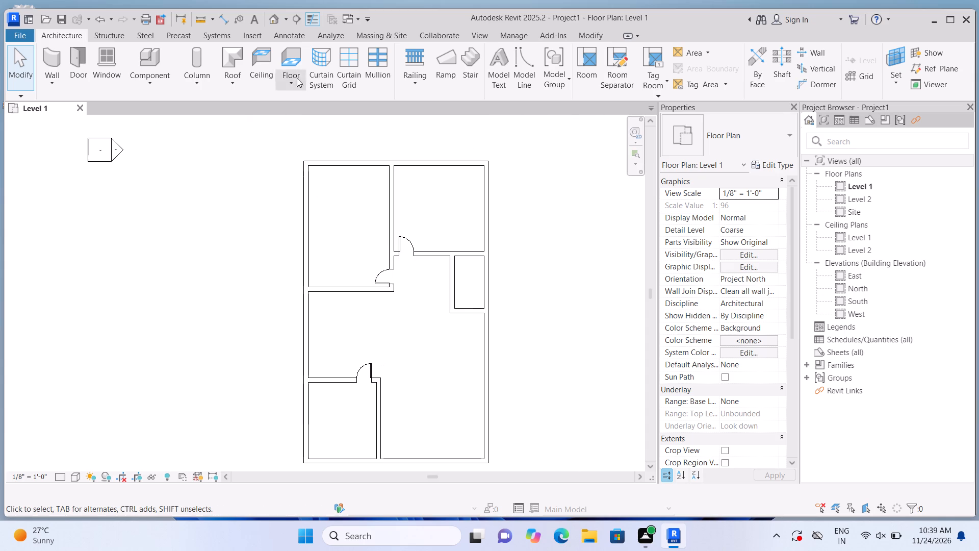
pyautogui.click(276, 16)
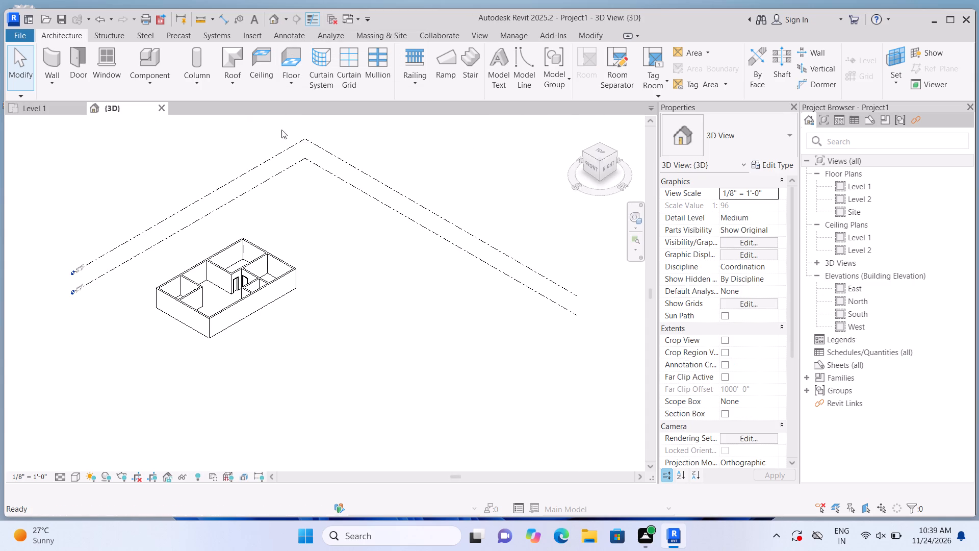
pyautogui.scroll(2, 193, 314)
pyautogui.scroll(1, 152, 385)
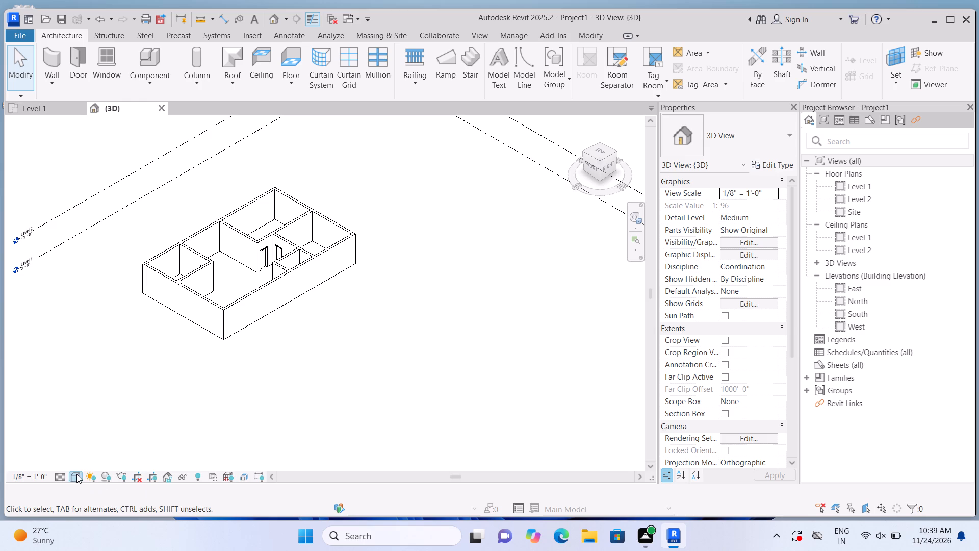
pyautogui.click(76, 474)
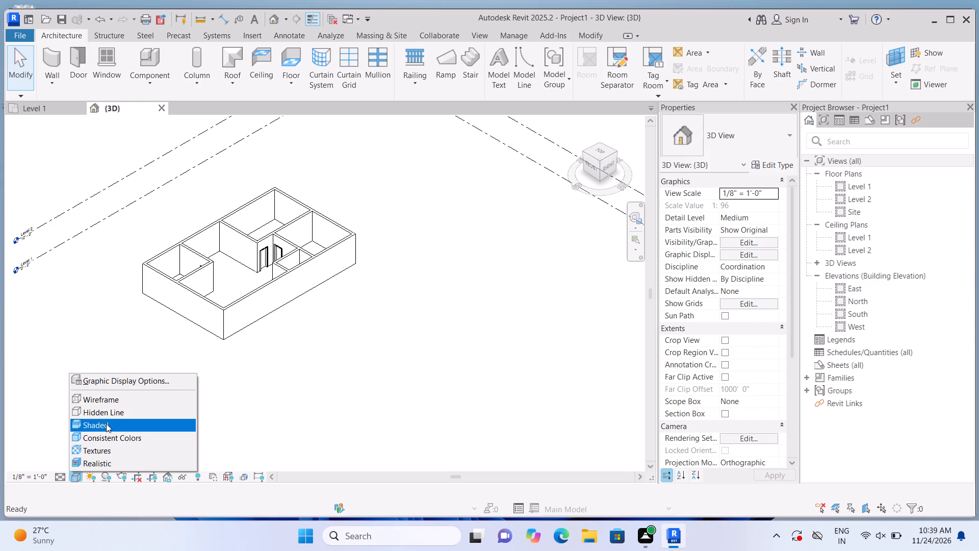
pyautogui.click(106, 423)
# Examine the shaded building's walls, rooms and doors in 3D from above and from below.
pyautogui.scroll(3, 147, 330)
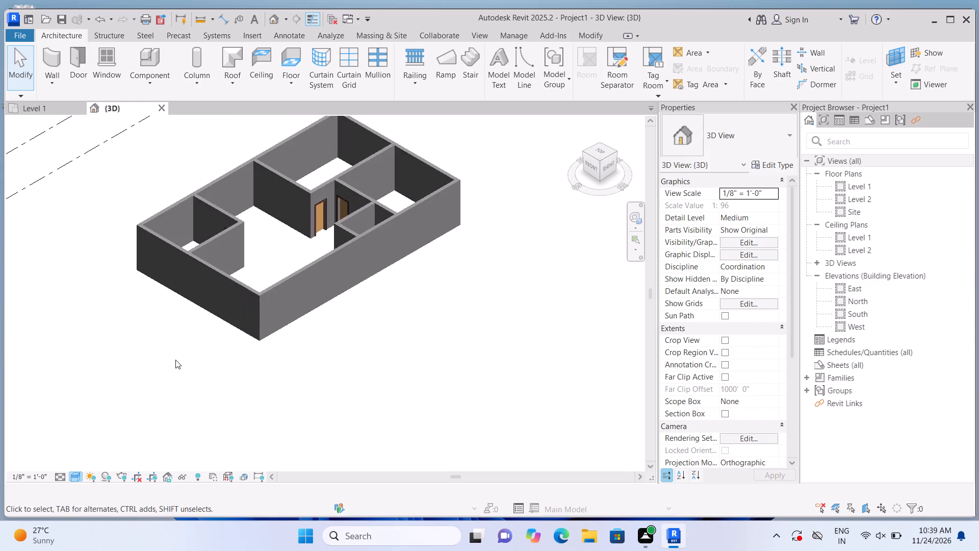
pyautogui.scroll(-3, 179, 365)
pyautogui.scroll(2, 186, 377)
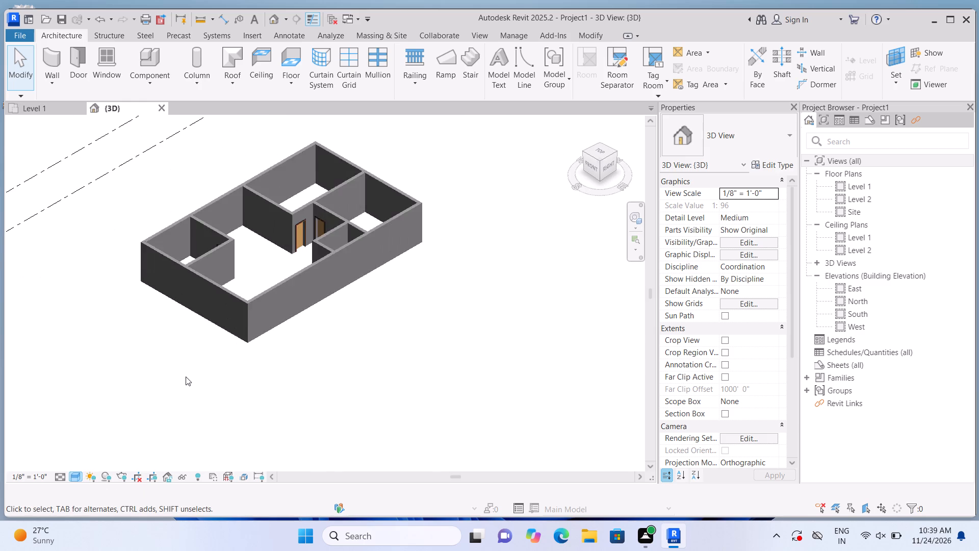
pyautogui.scroll(-1, 187, 379)
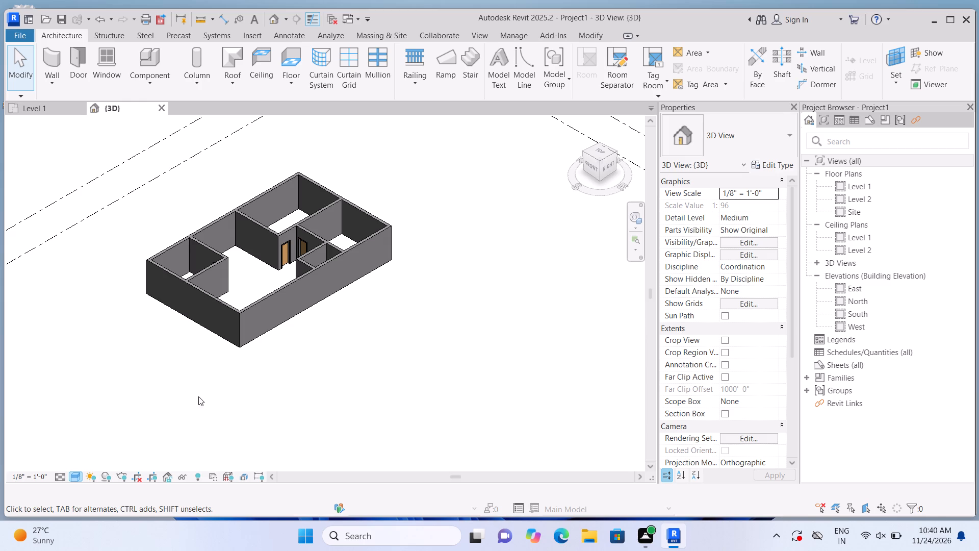
pyautogui.keyDown('shift'); pyautogui.moveTo(205, 419); pyautogui.dragTo(254, 208, button='middle'); pyautogui.keyUp('shift')
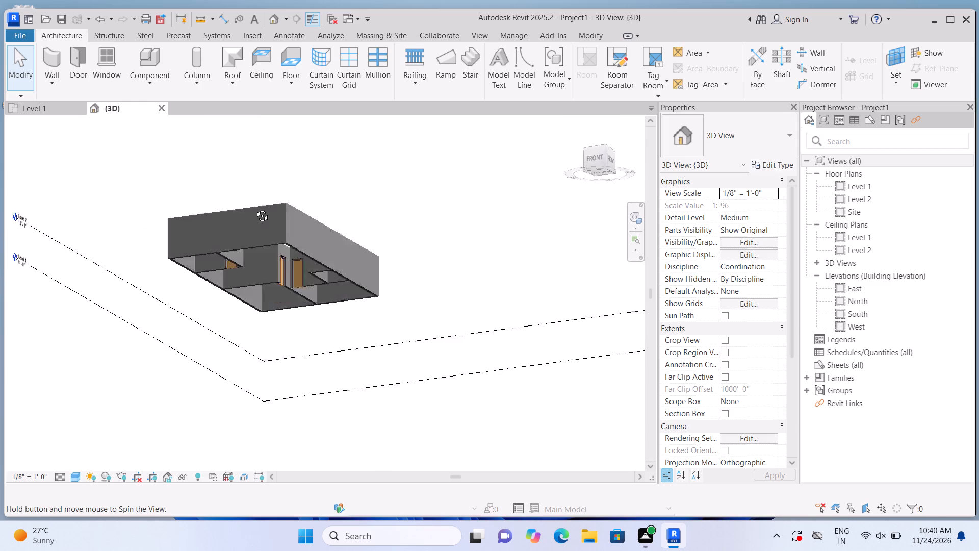
# Create an in-place component in the Generic Models category, working from the underside of the building's south-west corner.
pyautogui.keyDown('shift'); pyautogui.moveTo(254, 208); pyautogui.dragTo(302, 106, button='middle'); pyautogui.keyUp('shift')
pyautogui.scroll(3, 289, 167)
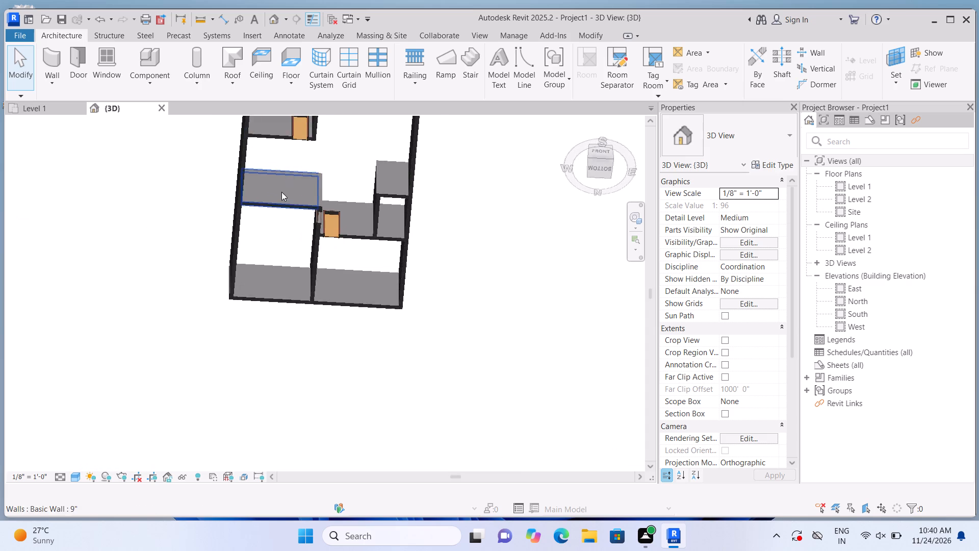
pyautogui.scroll(1, 281, 192)
pyautogui.scroll(-3, 355, 297)
pyautogui.keyDown('shift'); pyautogui.moveTo(491, 276); pyautogui.dragTo(455, 214, button='middle'); pyautogui.keyUp('shift')
pyautogui.scroll(2, 400, 340)
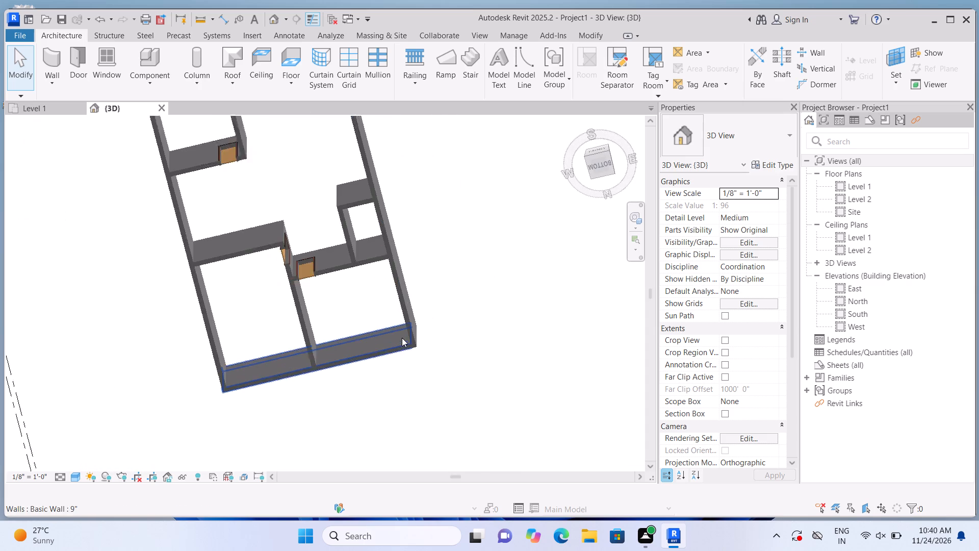
pyautogui.scroll(1, 402, 338)
pyautogui.scroll(2, 218, 321)
pyautogui.scroll(-2, 269, 303)
pyautogui.scroll(3, 202, 405)
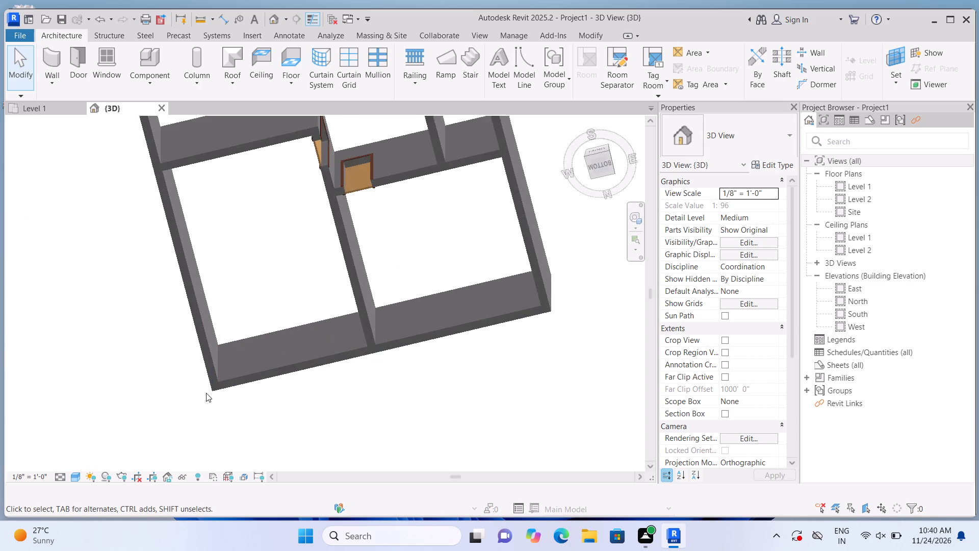
pyautogui.scroll(4, 206, 393)
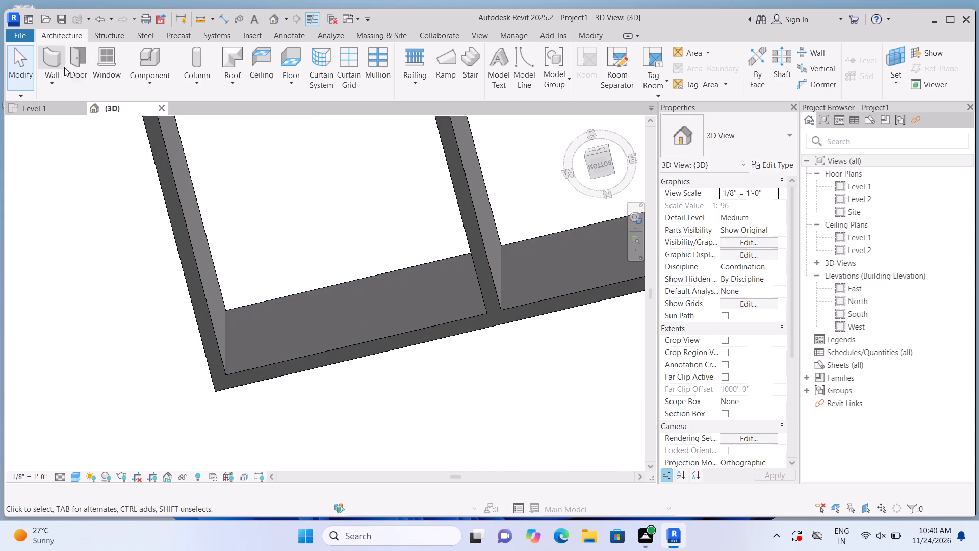
pyautogui.click(155, 82)
pyautogui.click(162, 125)
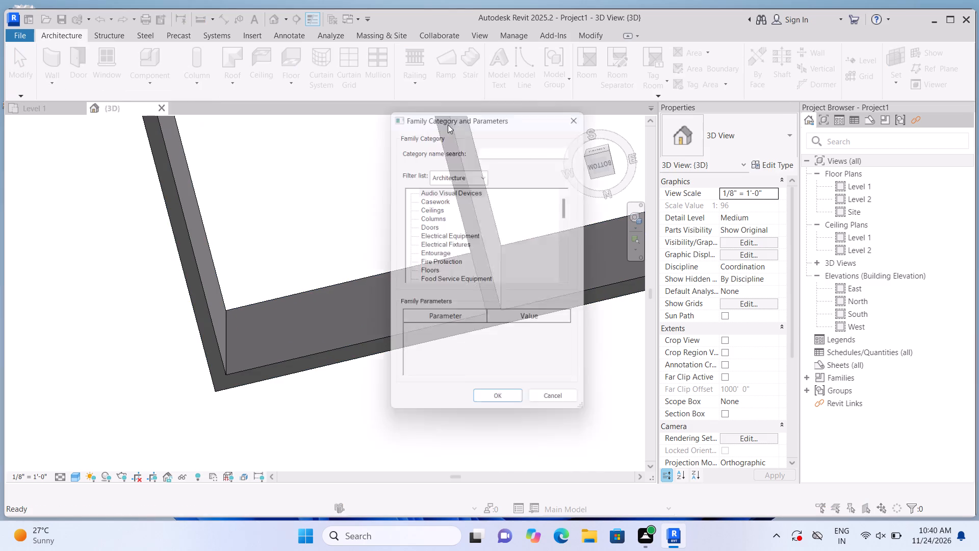
pyautogui.scroll(-6, 509, 206)
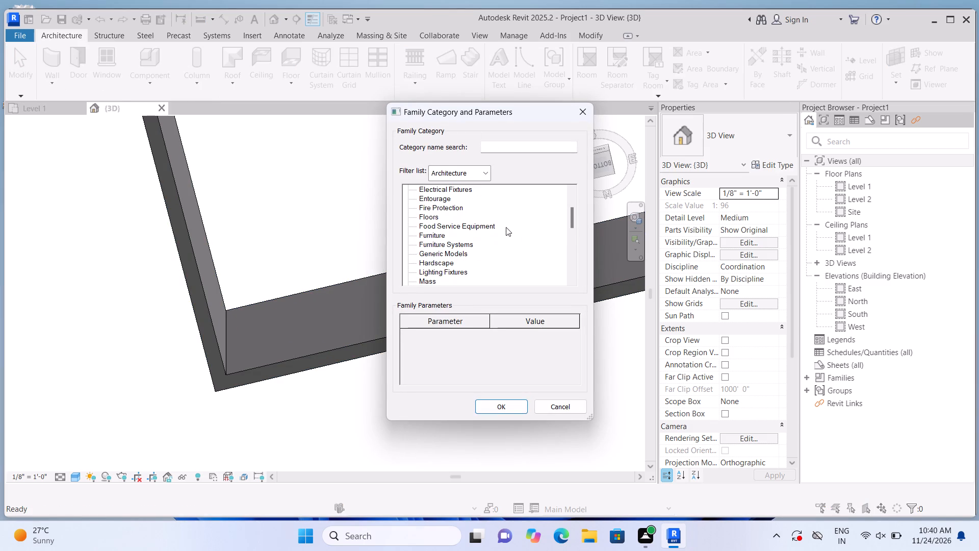
pyautogui.click(454, 258)
pyautogui.click(492, 403)
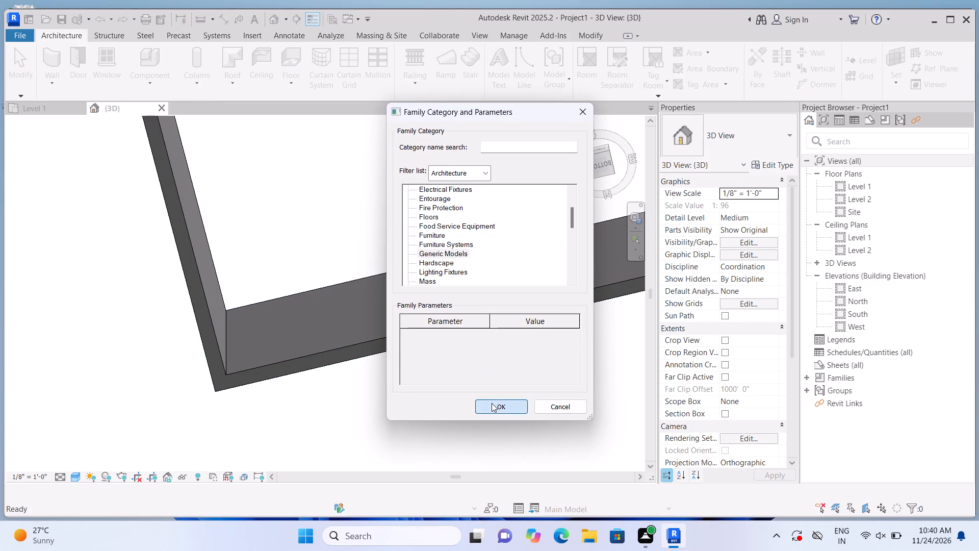
pyautogui.click(502, 287)
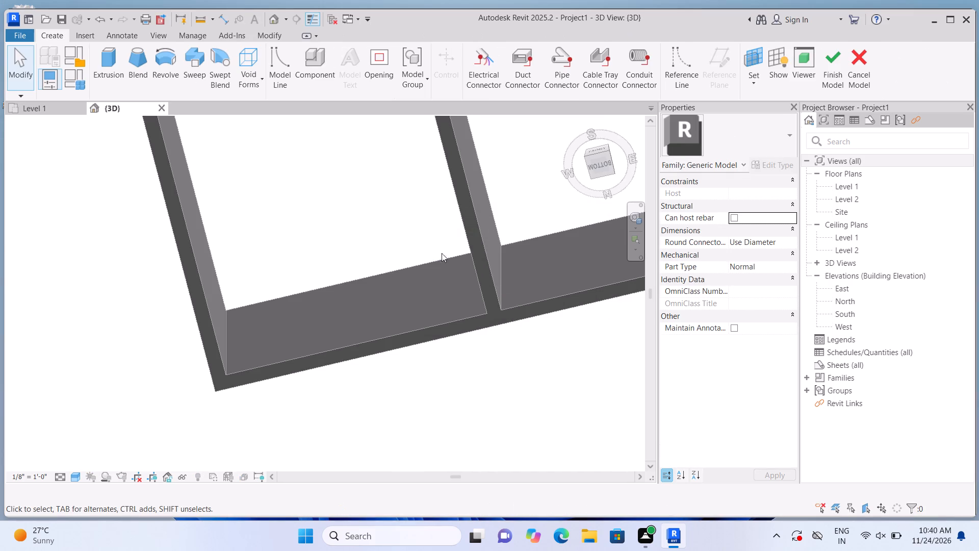
# Extrude a rectangle between the building's opposite outer corners, 1' 0" deep, using the 9" wall's bottom face as work plane.
pyautogui.click(117, 80)
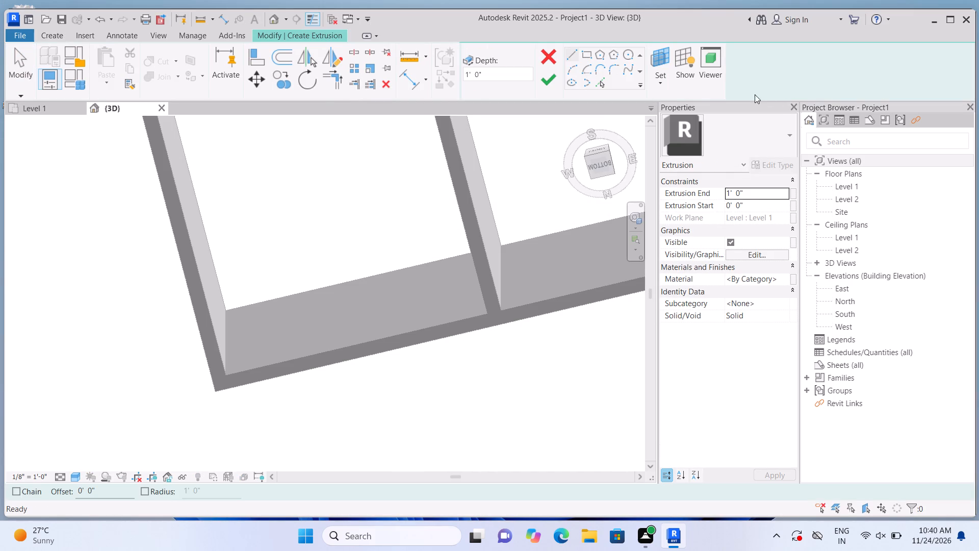
pyautogui.click(664, 82)
pyautogui.click(680, 122)
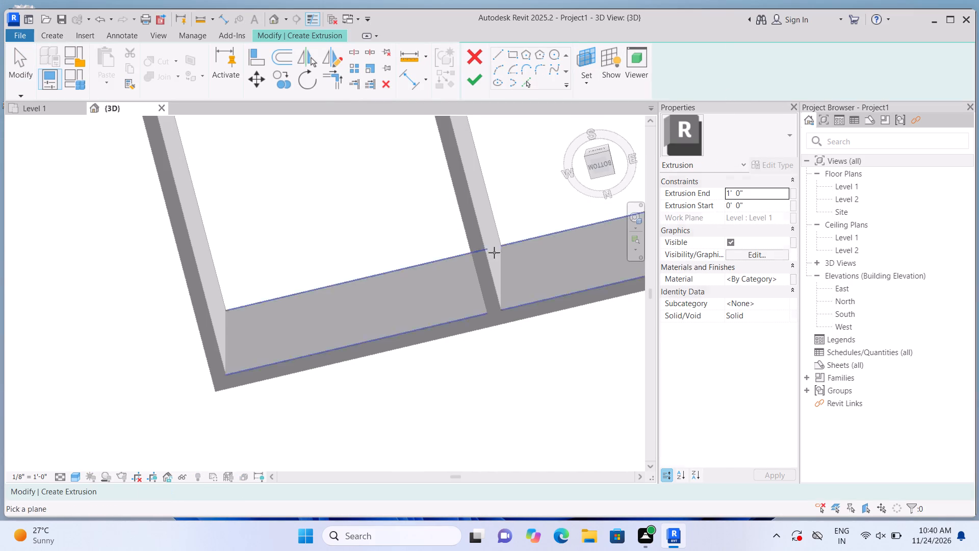
pyautogui.scroll(2, 211, 437)
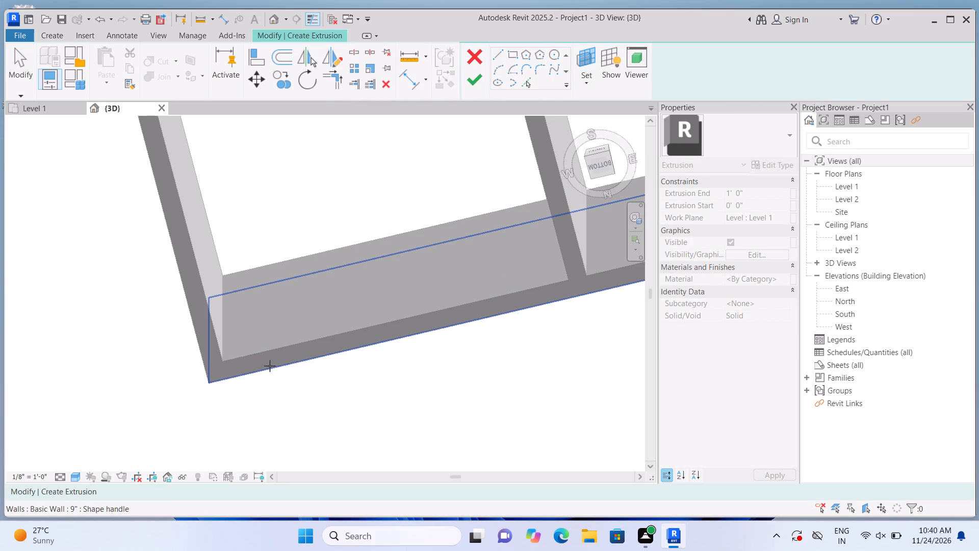
pyautogui.click(288, 357)
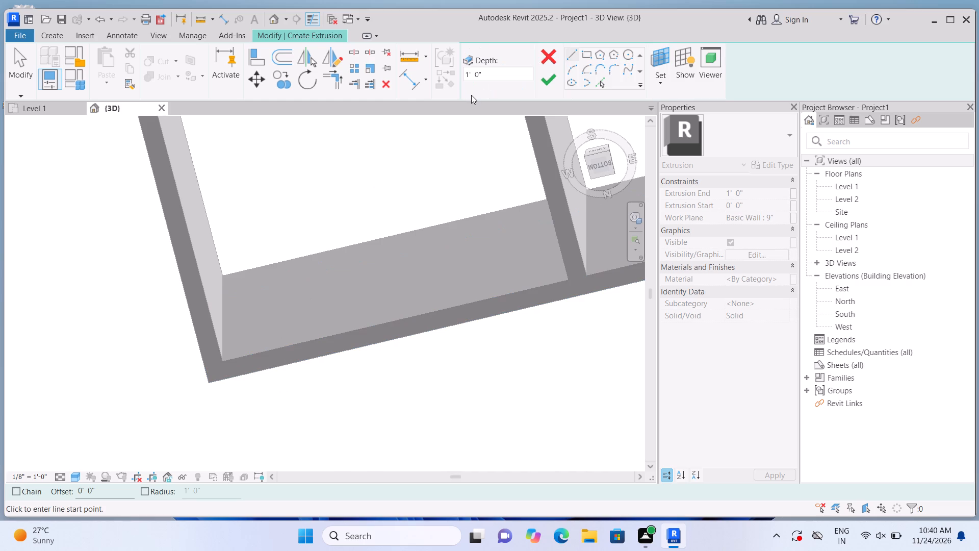
pyautogui.click(585, 52)
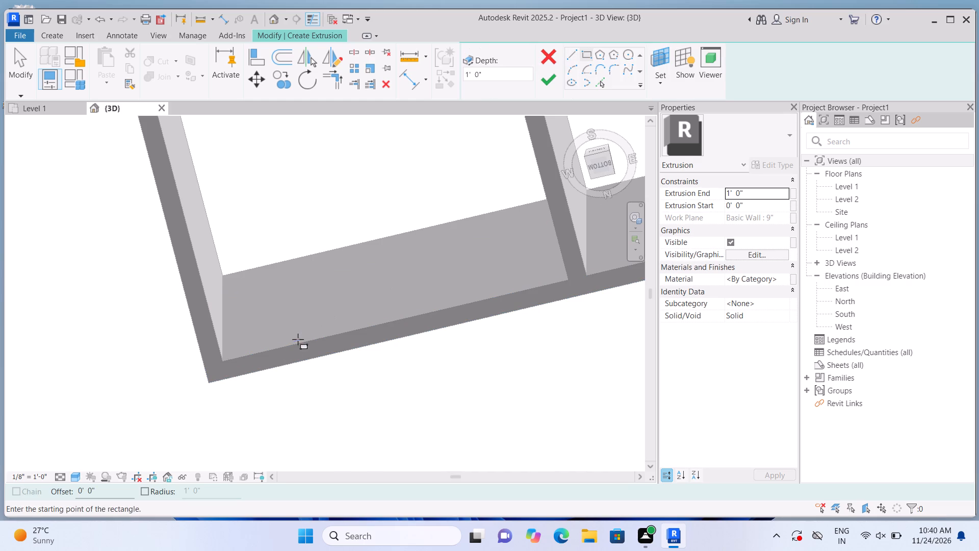
pyautogui.click(209, 380)
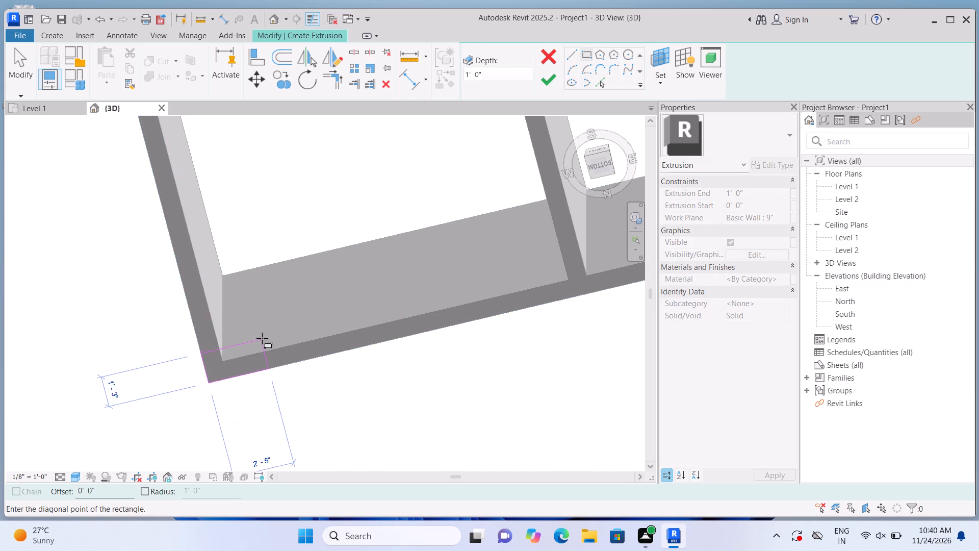
pyautogui.scroll(-15, 265, 336)
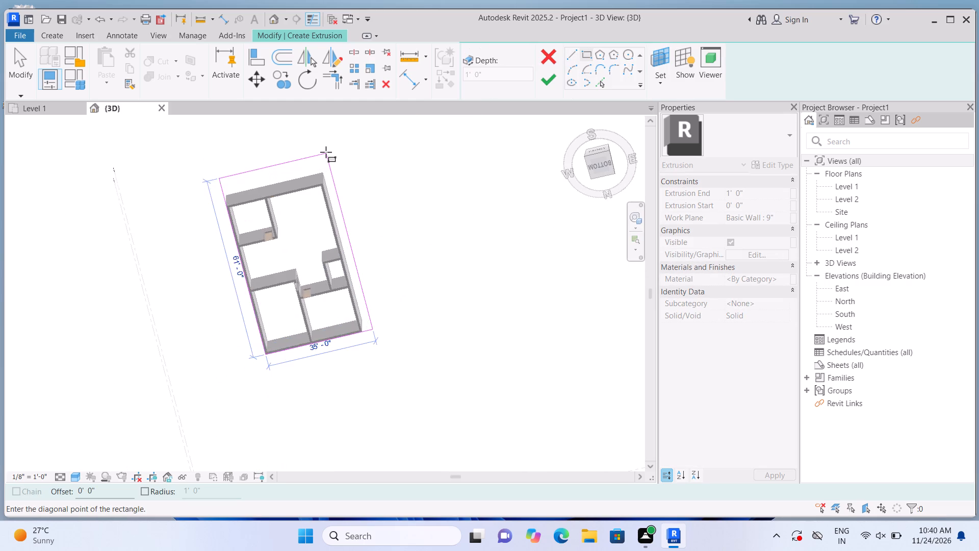
pyautogui.scroll(3, 326, 152)
pyautogui.scroll(8, 324, 193)
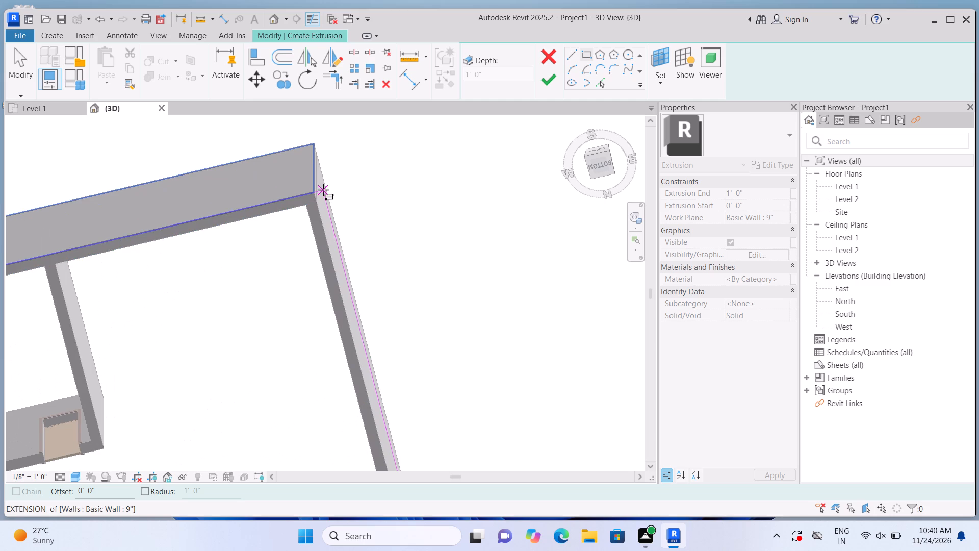
pyautogui.click(318, 190)
pyautogui.click(549, 79)
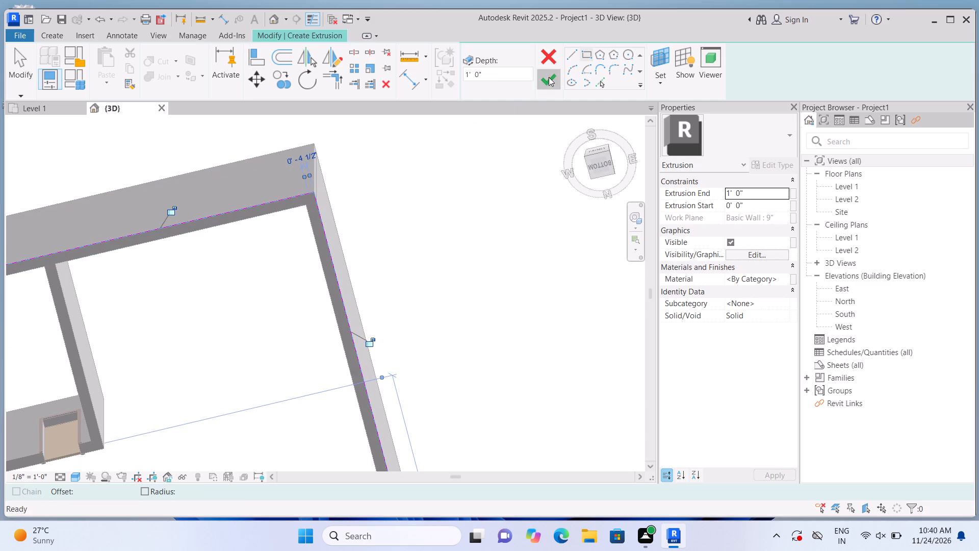
pyautogui.click(576, 122)
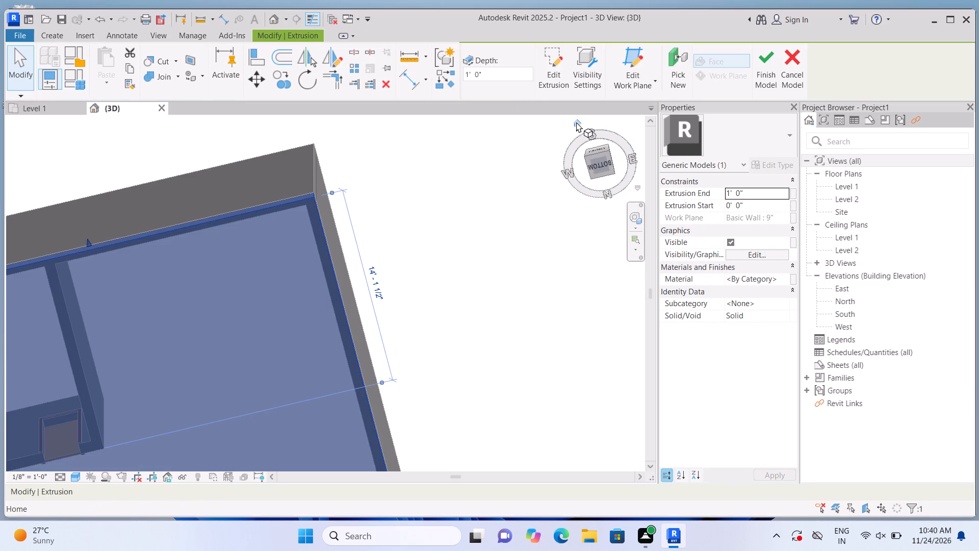
# Stretch the base slab extrusion outwards past the exterior walls on the east, south, west and north sides.
pyautogui.scroll(2, 238, 185)
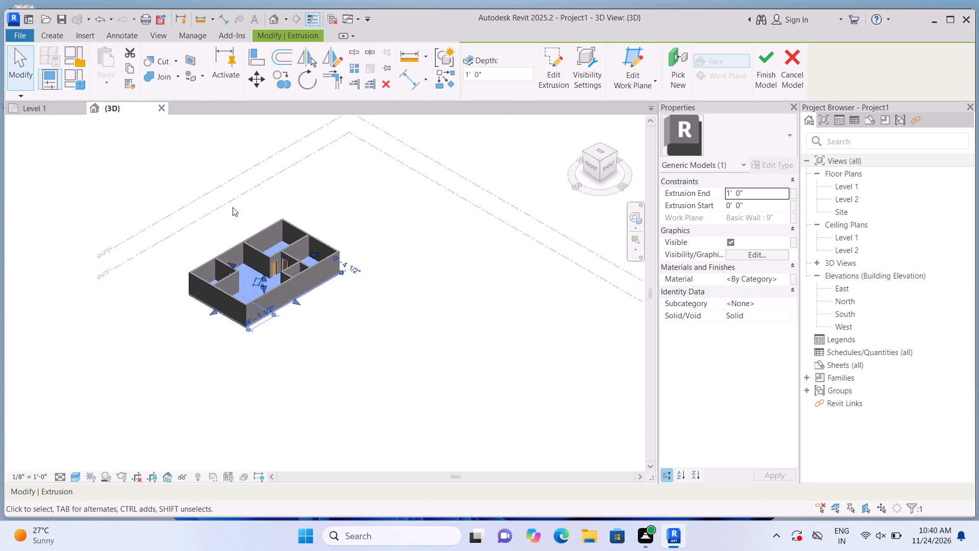
pyautogui.scroll(8, 233, 207)
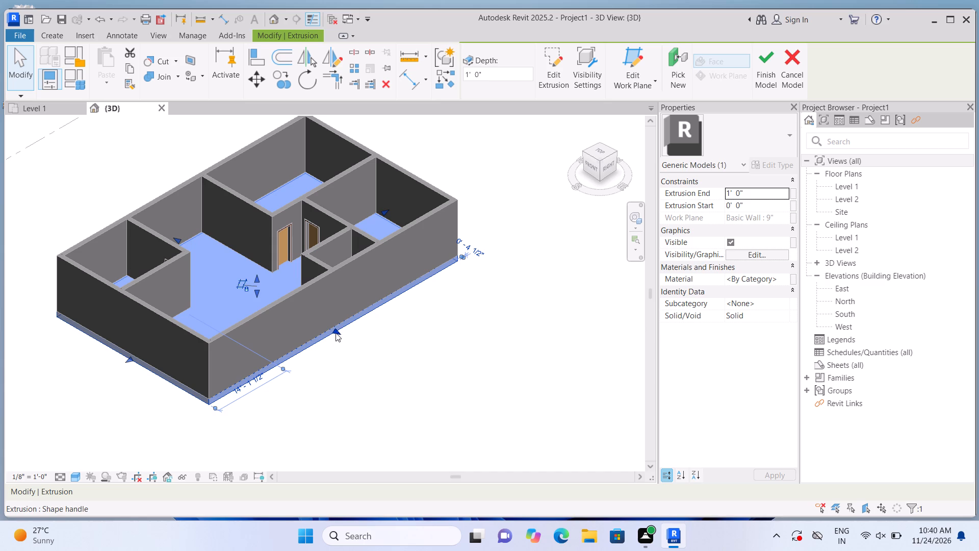
pyautogui.moveTo(336, 329); pyautogui.dragTo(365, 344)
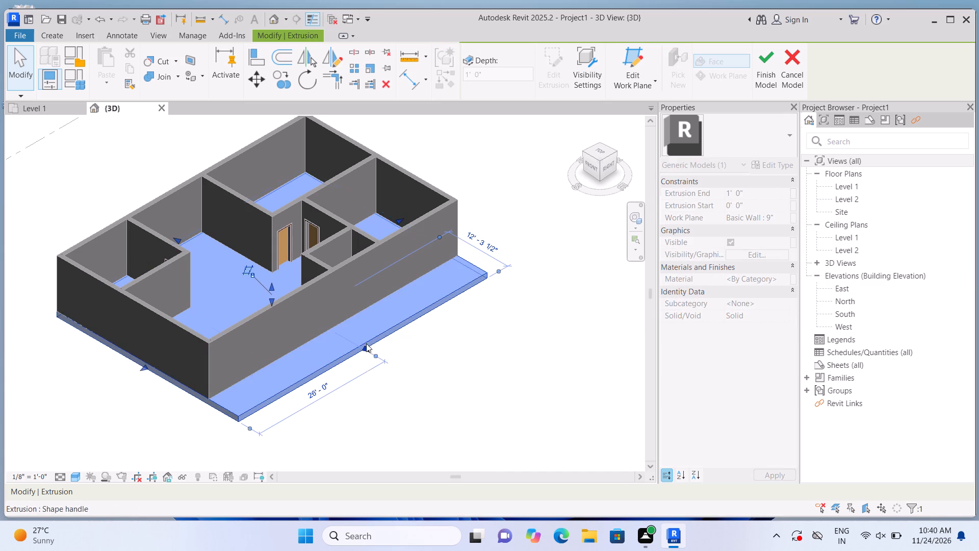
pyautogui.moveTo(143, 364); pyautogui.dragTo(136, 373)
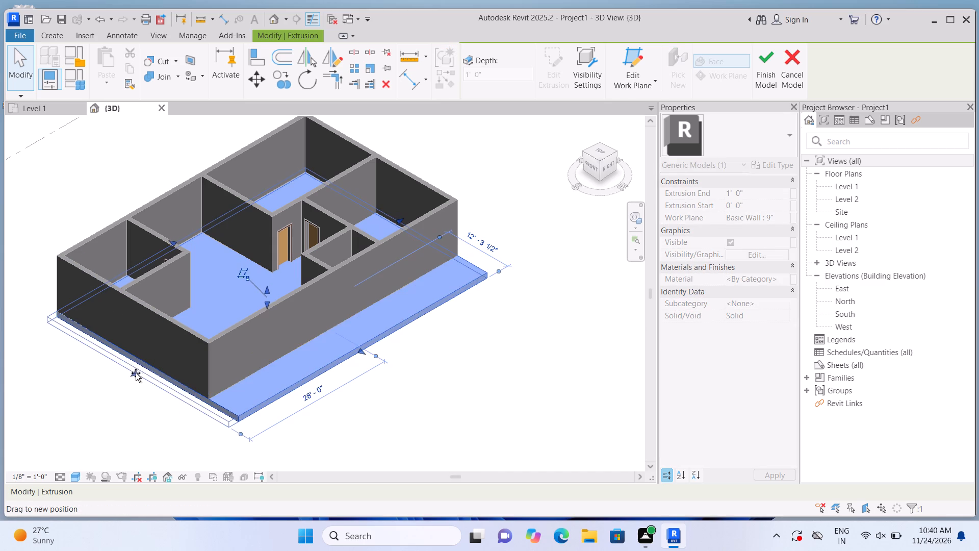
pyautogui.moveTo(136, 373); pyautogui.dragTo(121, 388)
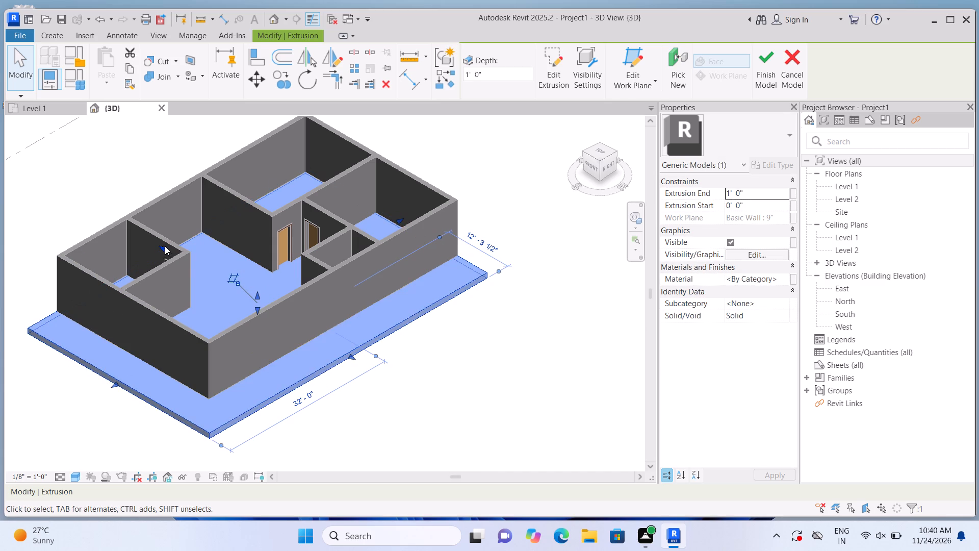
pyautogui.moveTo(163, 246); pyautogui.dragTo(138, 212)
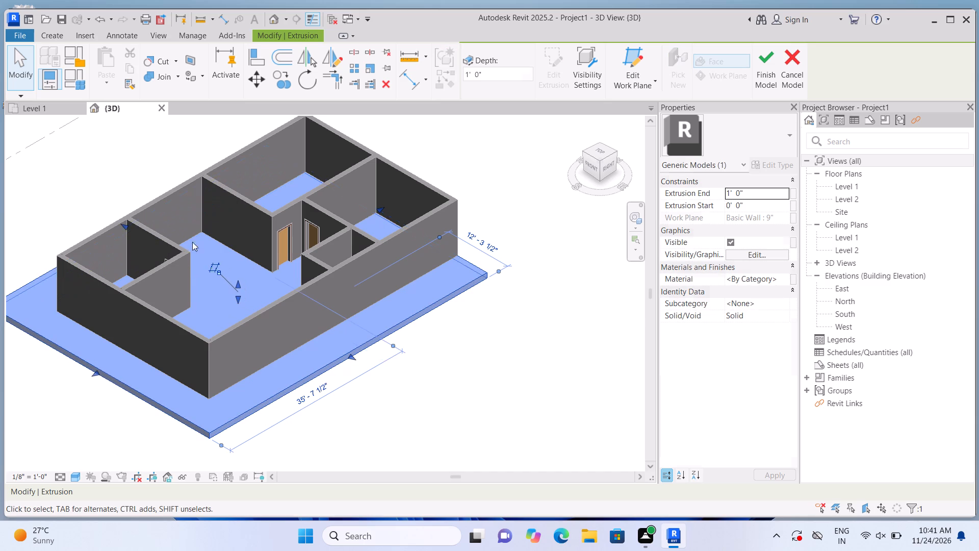
pyautogui.moveTo(378, 207); pyautogui.dragTo(406, 187)
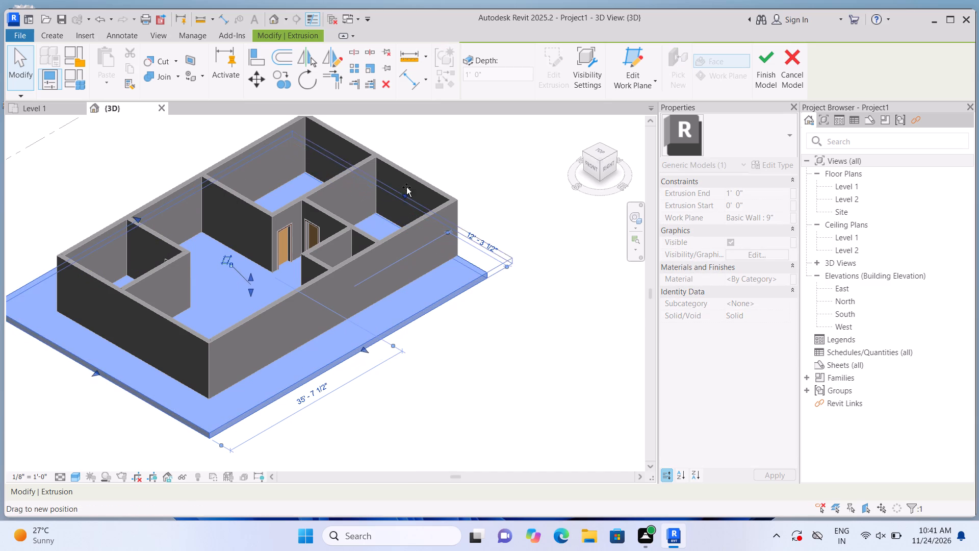
pyautogui.moveTo(406, 187); pyautogui.dragTo(412, 188)
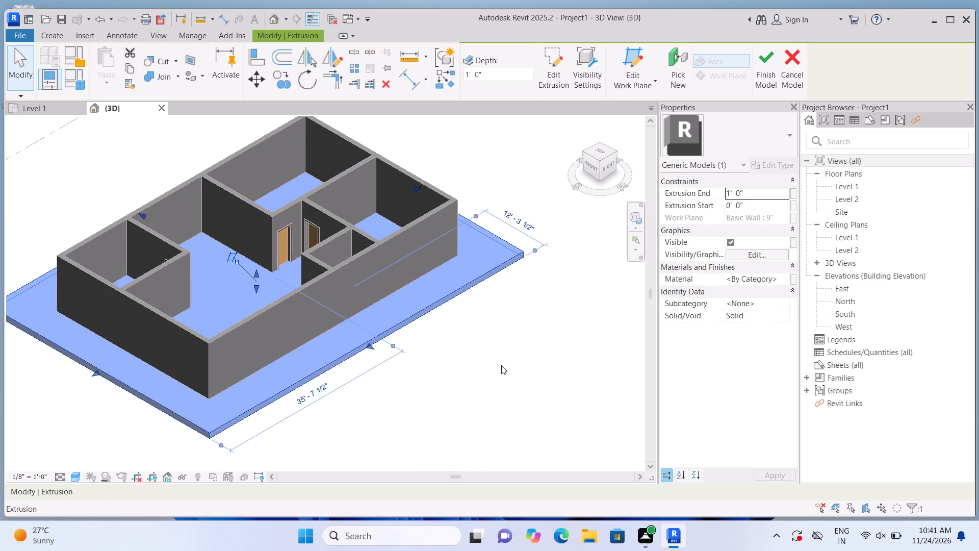
pyautogui.click(508, 369)
# Open the Level 1 floor plan and finish the in-place model.
pyautogui.scroll(-4, 516, 372)
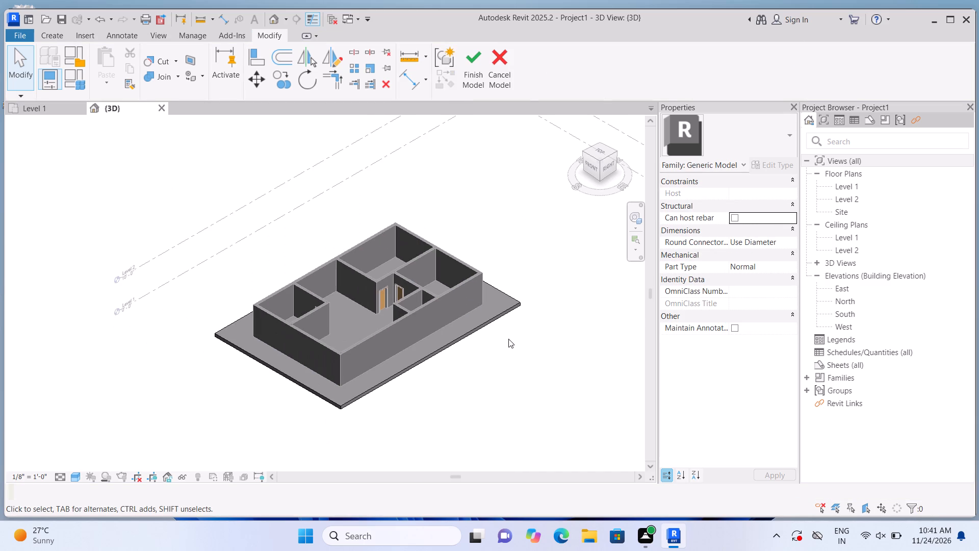
pyautogui.doubleClick(854, 184)
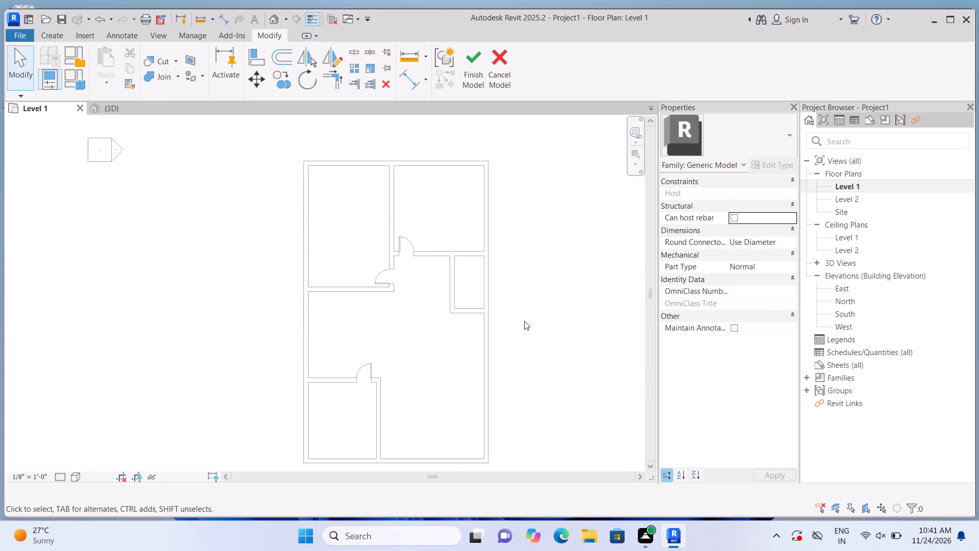
pyautogui.scroll(-2, 522, 318)
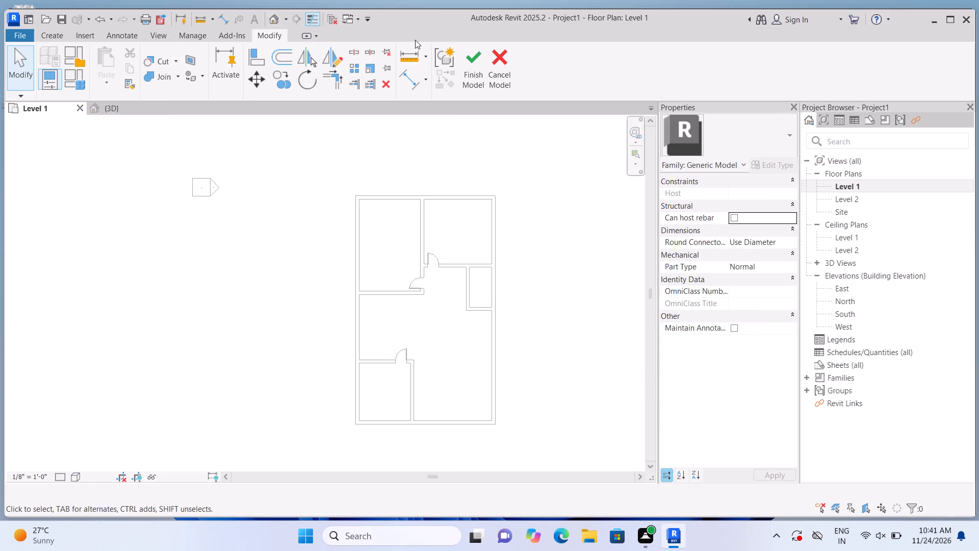
pyautogui.click(474, 86)
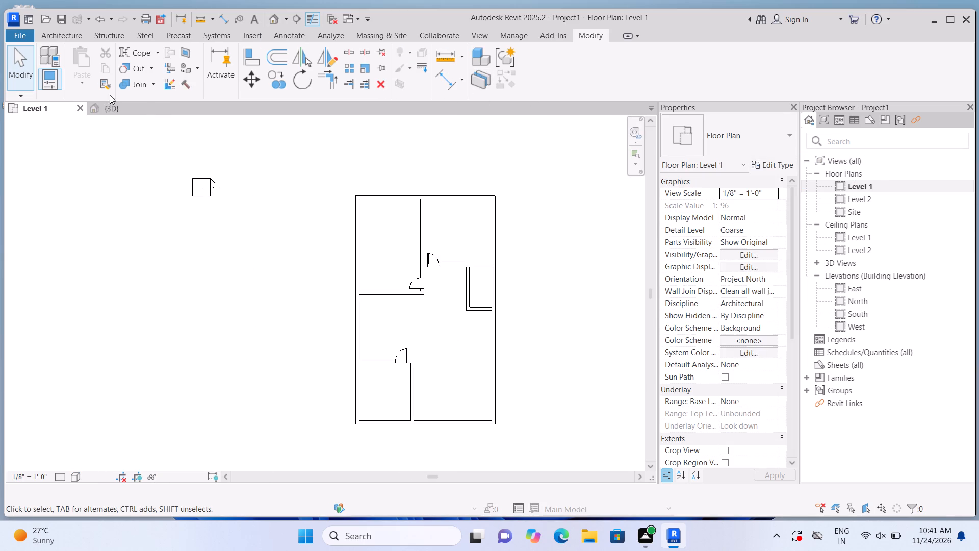
# Draw a Curtain Wall 1 segment about 4' 0" long in the south-west room's north wall, starting about 2' 6" from the west wall.
pyautogui.click(67, 35)
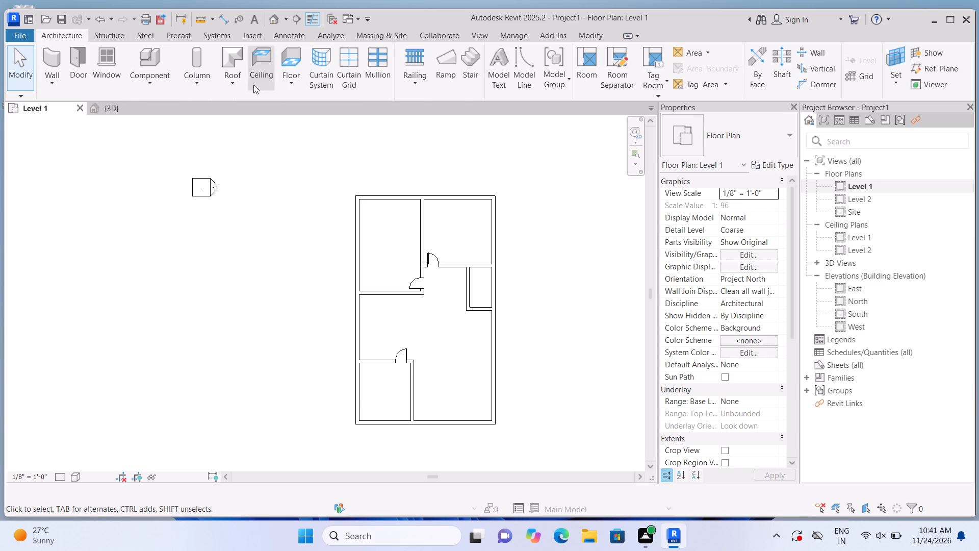
pyautogui.click(51, 60)
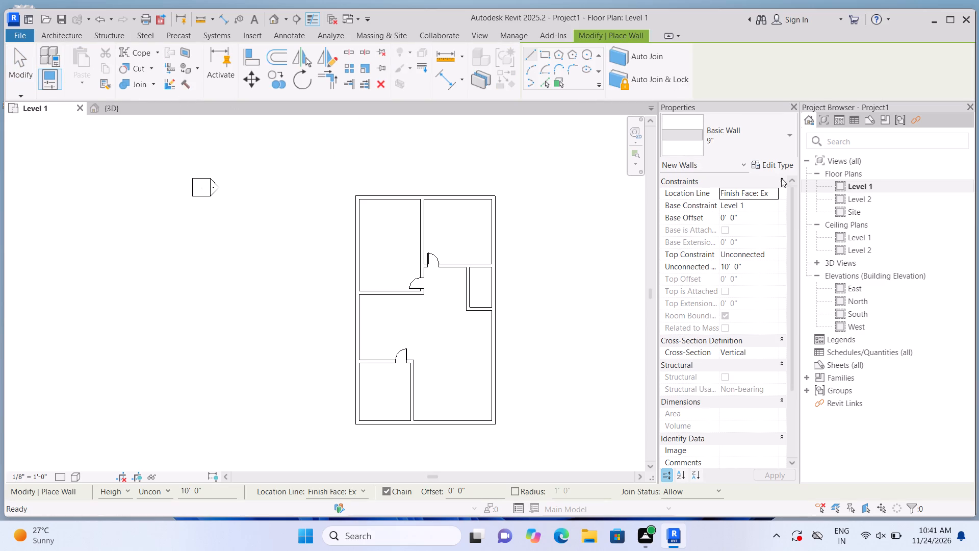
pyautogui.click(788, 127)
pyautogui.scroll(9, 754, 288)
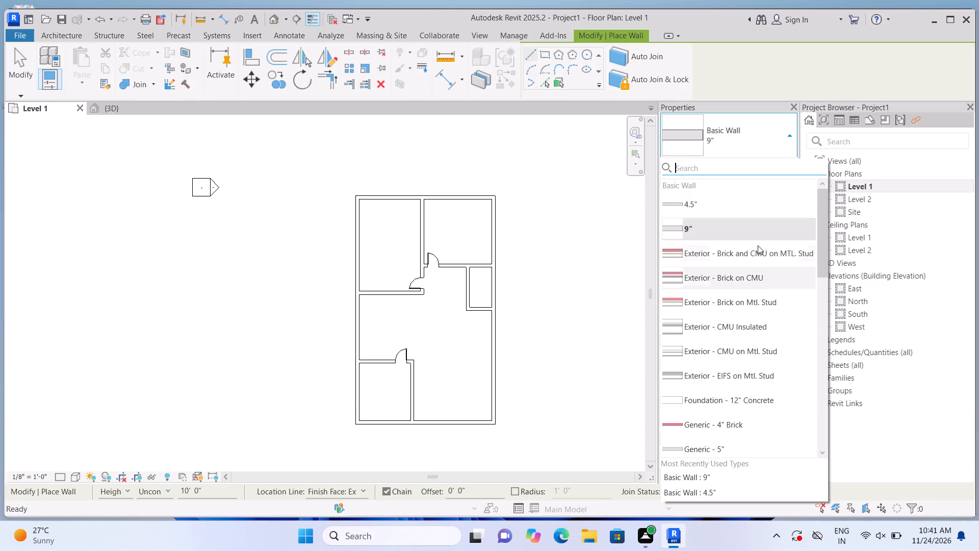
pyautogui.scroll(-8, 760, 297)
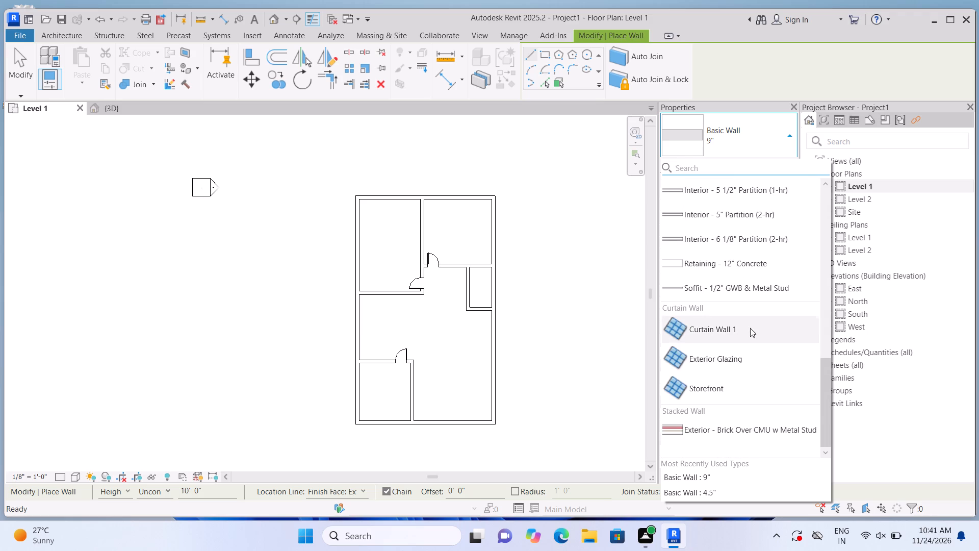
pyautogui.click(748, 333)
pyautogui.scroll(7, 339, 374)
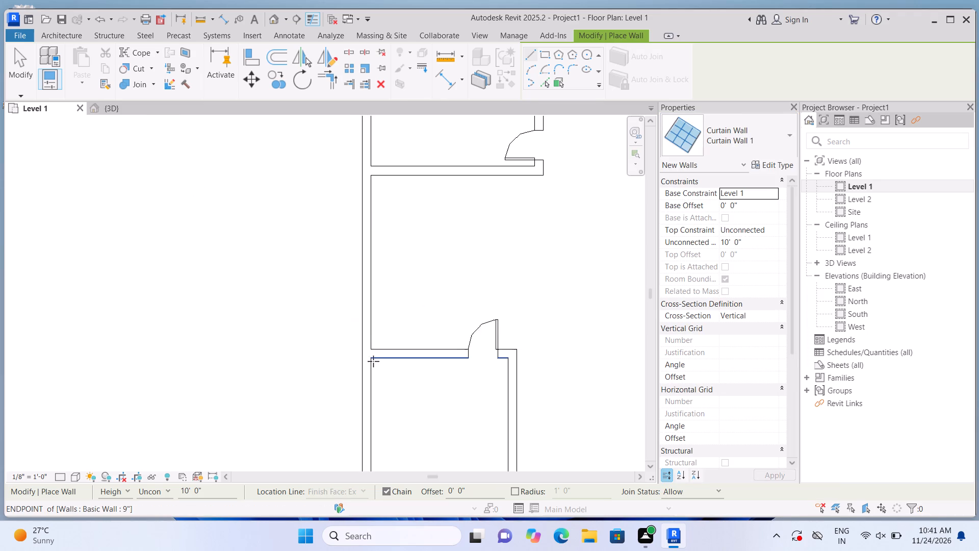
pyautogui.scroll(3, 373, 361)
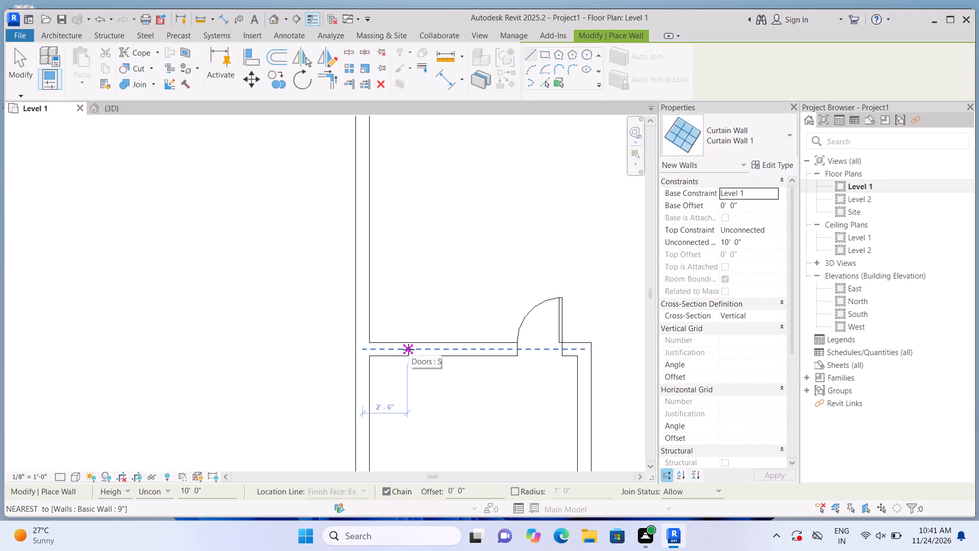
pyautogui.click(408, 349)
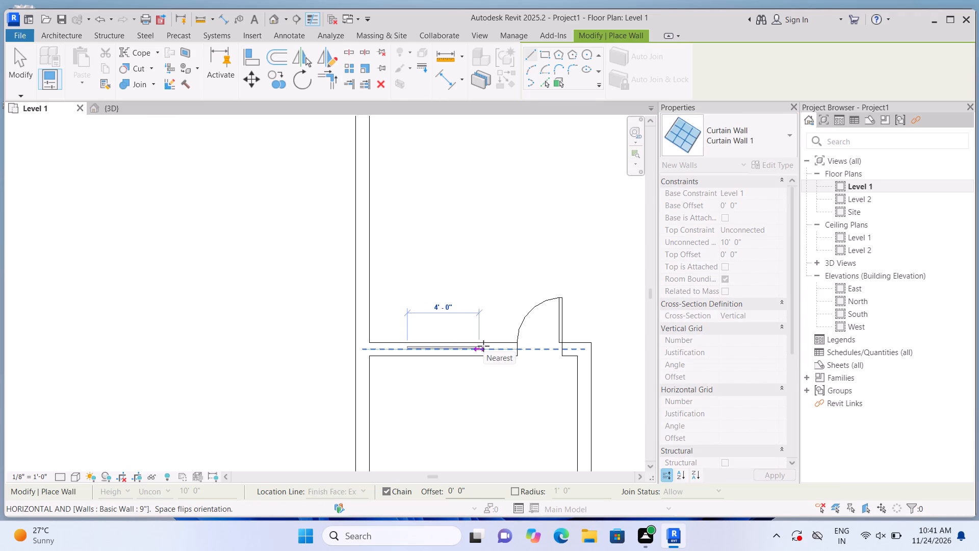
pyautogui.click(483, 346)
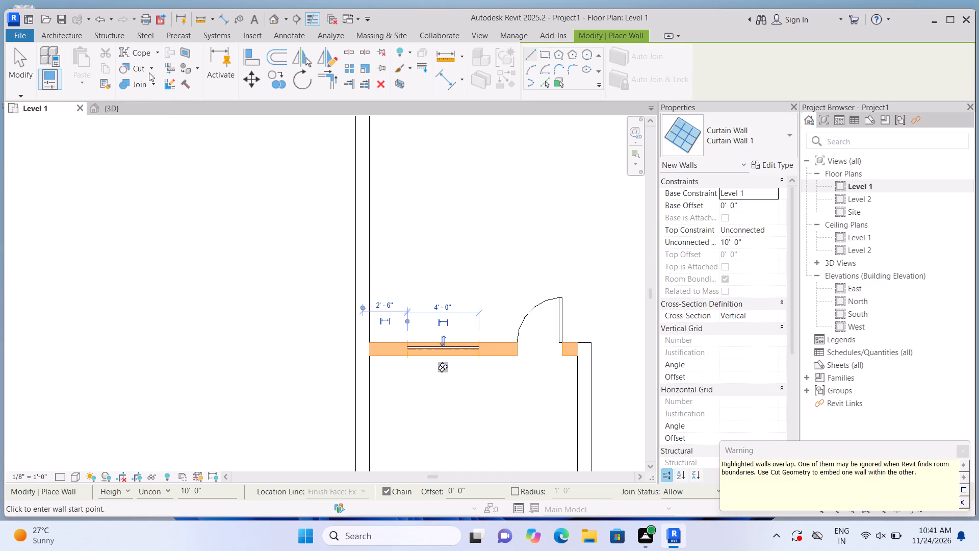
# Cut the south-west room's north wall with the curtain wall segment using Cut Geometry.
pyautogui.click(151, 65)
pyautogui.click(158, 84)
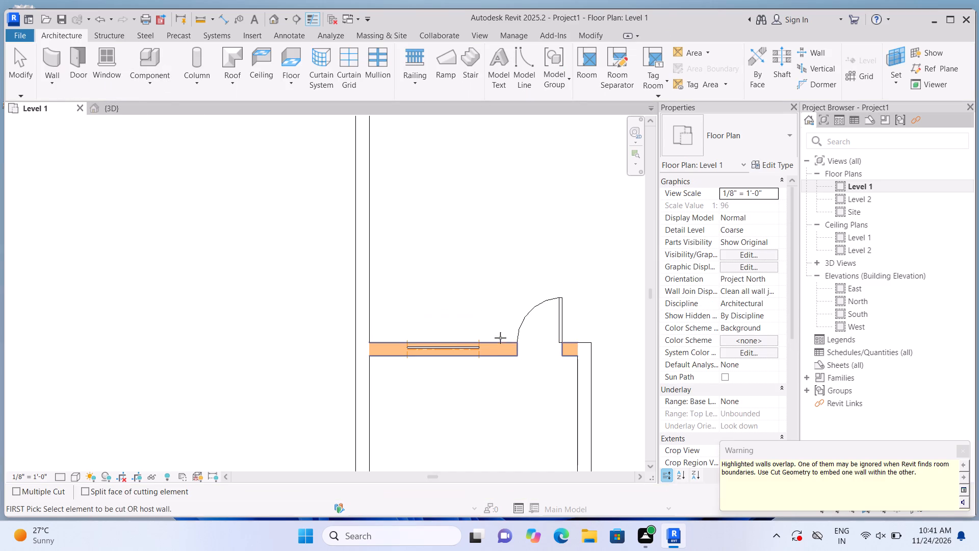
pyautogui.click(501, 347)
pyautogui.click(440, 349)
# Draw a Curtain Wall 1 segment about 7' 3" long in the east exterior wall, starting about 6' 6" from the south-east corner.
pyautogui.scroll(-3, 435, 269)
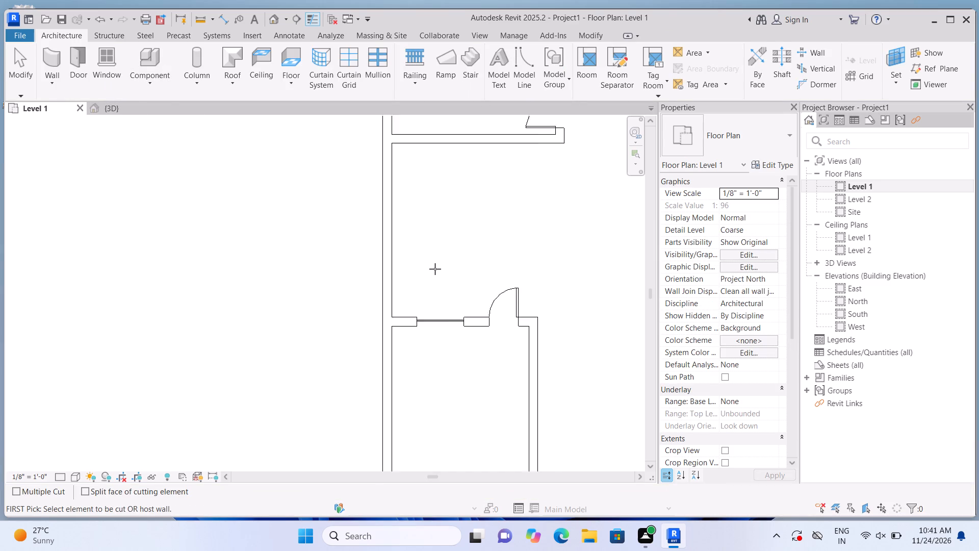
pyautogui.scroll(-2, 435, 269)
pyautogui.scroll(-3, 457, 306)
pyautogui.moveTo(467, 257); pyautogui.dragTo(407, 339, button='middle')
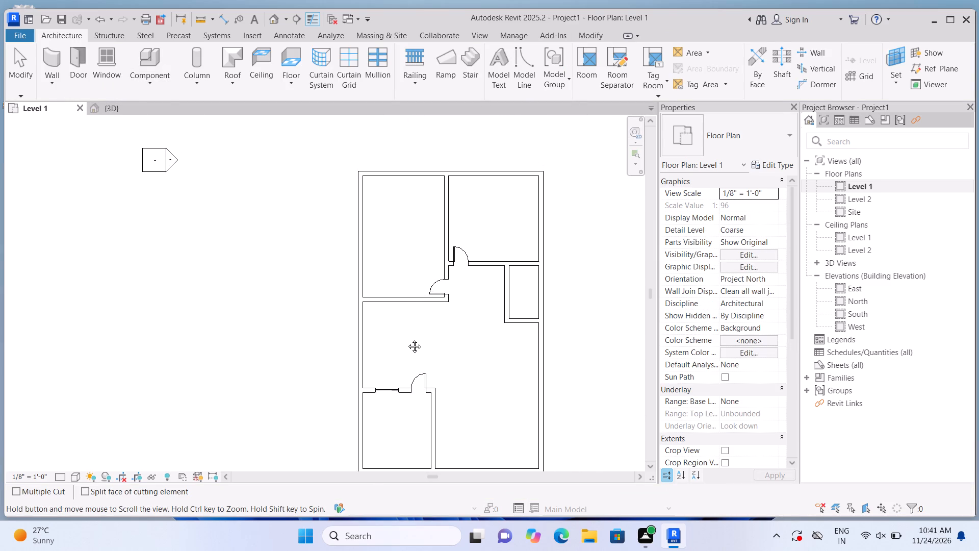
pyautogui.moveTo(407, 339); pyautogui.dragTo(406, 339, button='middle')
pyautogui.click(57, 59)
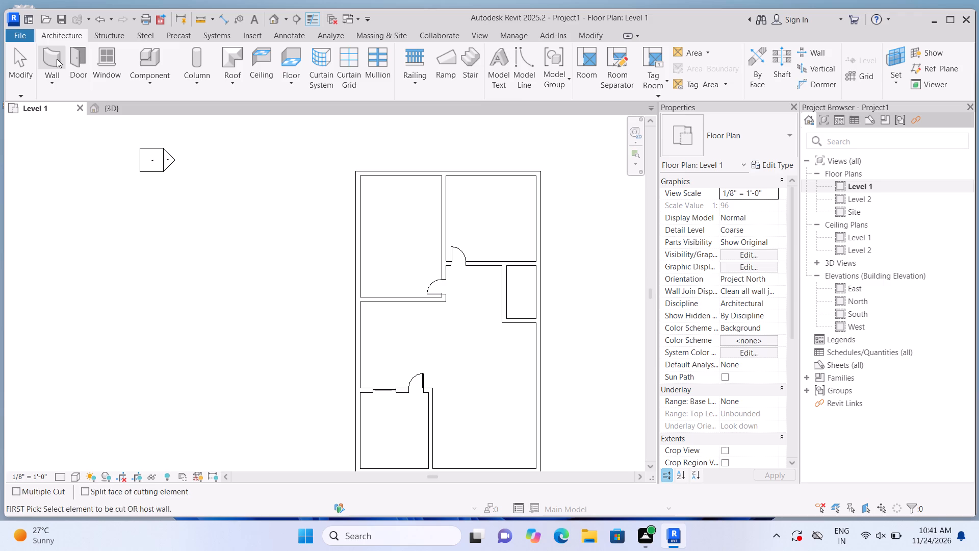
pyautogui.scroll(-1, 131, 123)
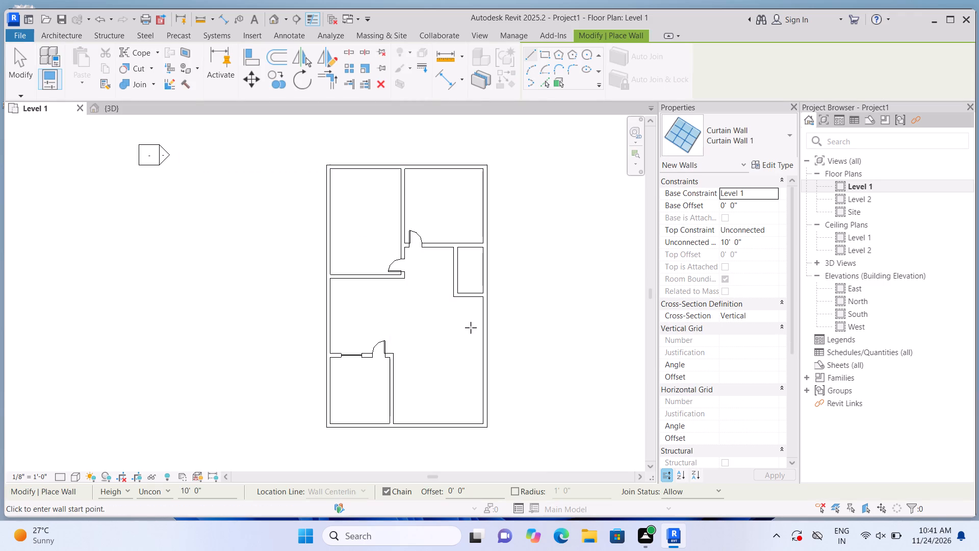
pyautogui.scroll(-1, 471, 328)
pyautogui.scroll(1, 451, 337)
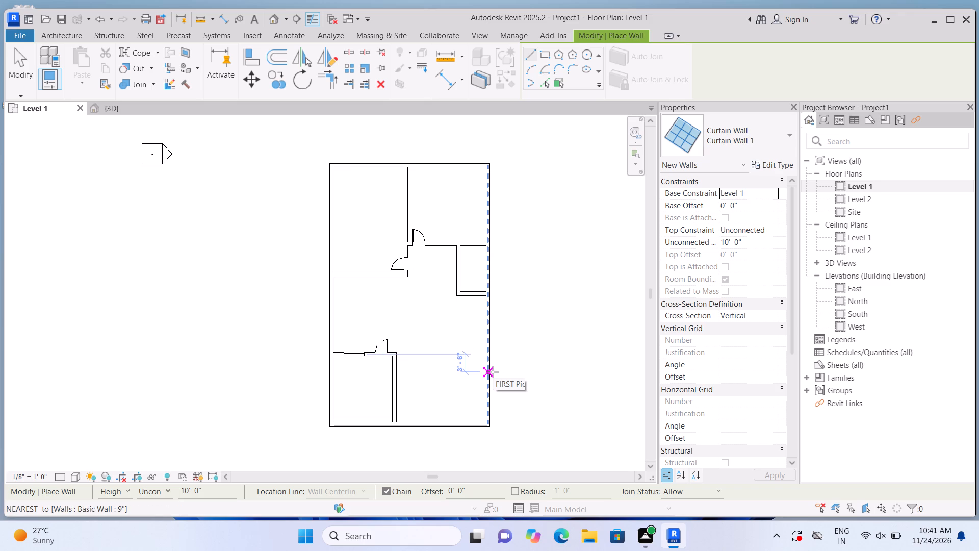
pyautogui.scroll(1, 488, 353)
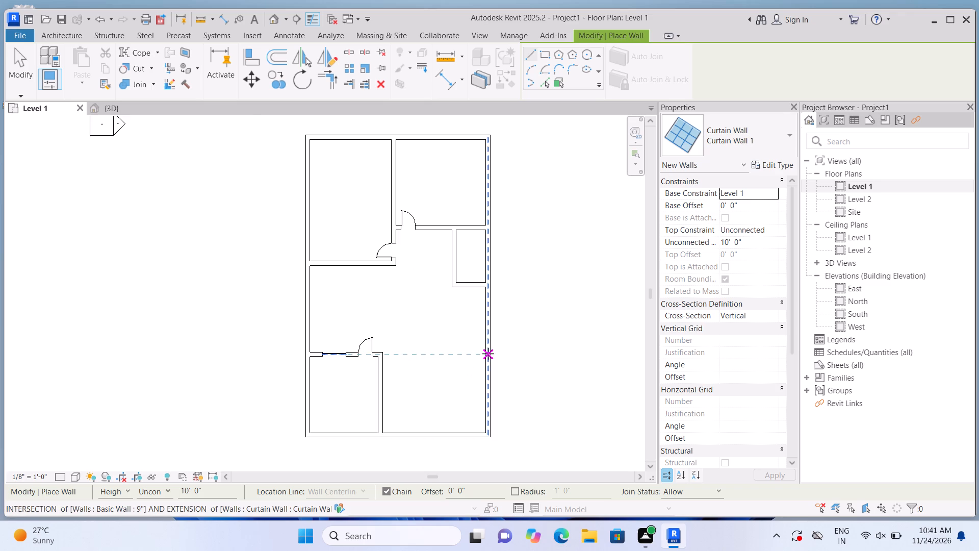
pyautogui.scroll(4, 488, 354)
pyautogui.scroll(-2, 489, 360)
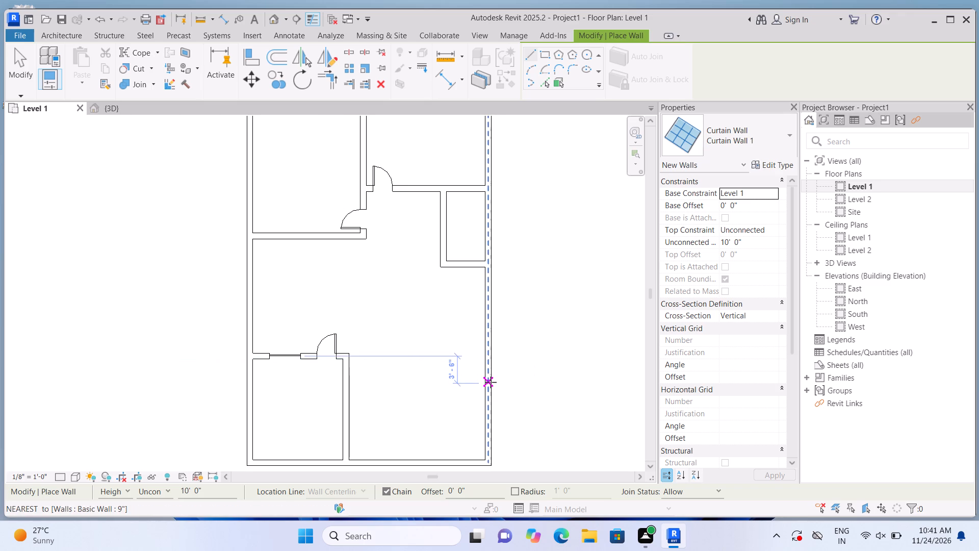
pyautogui.click(488, 412)
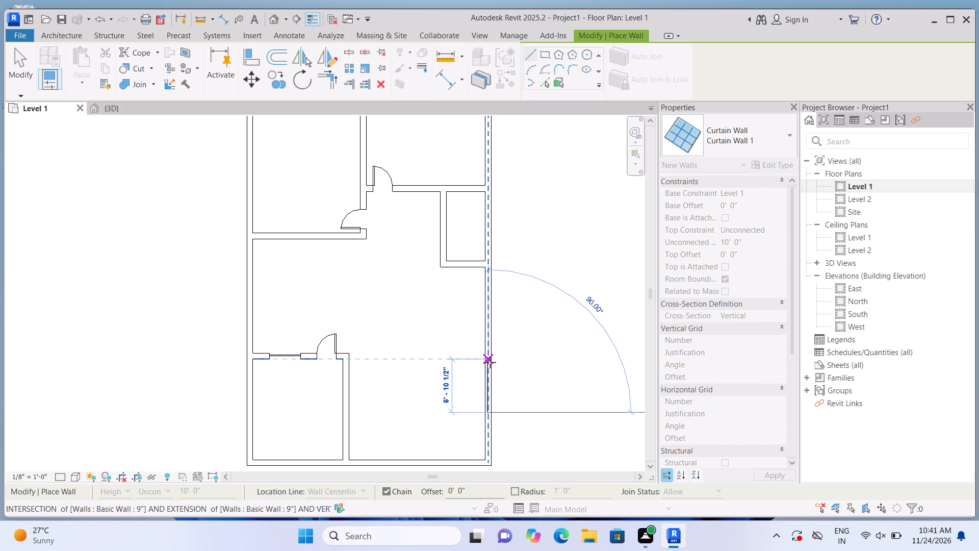
pyautogui.click(489, 356)
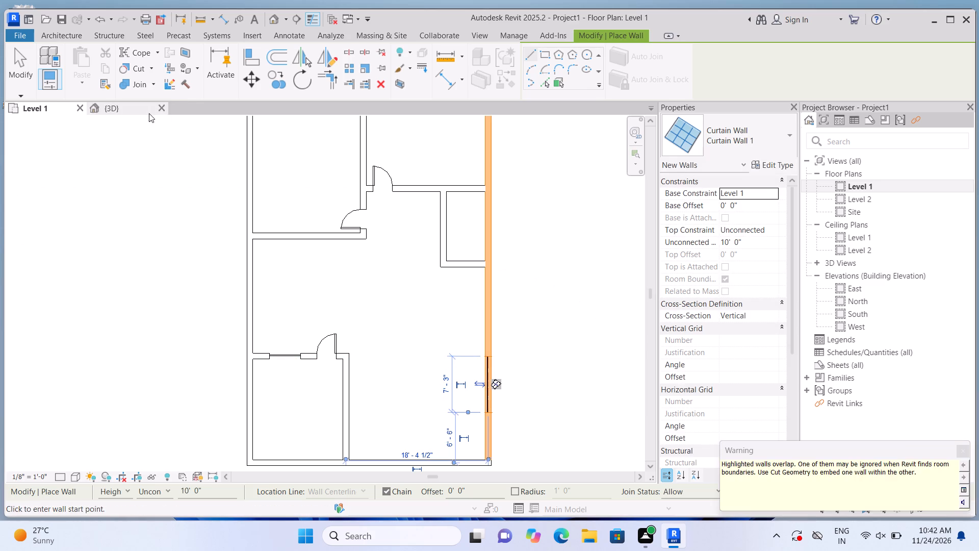
# Cut the east exterior wall with its southern curtain wall segment using Cut Geometry.
pyautogui.click(154, 70)
pyautogui.click(158, 91)
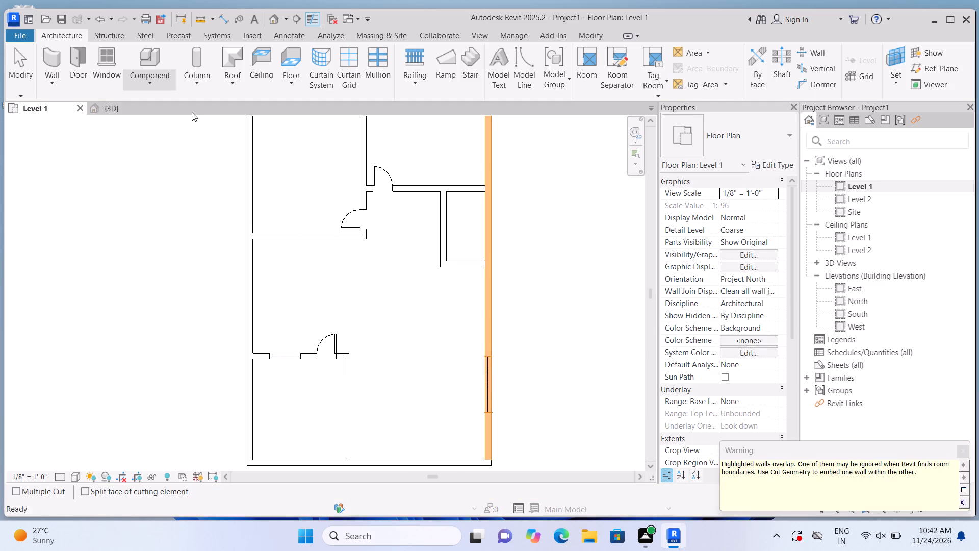
pyautogui.click(491, 324)
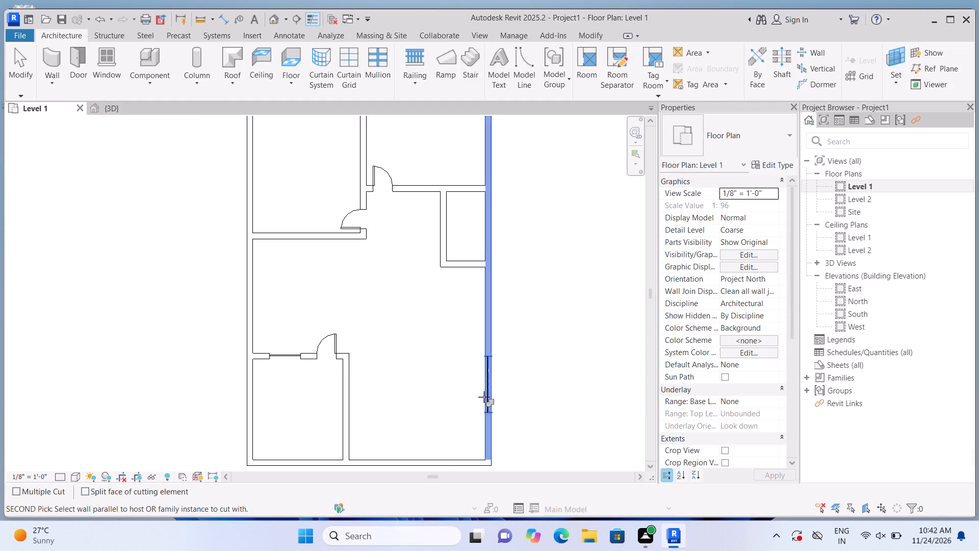
pyautogui.click(484, 397)
# Embed a Curtain Wall 1 segment about 5' 0" long in the east exterior wall, about 1' 6" from the north-east corner, using Cut Geometry.
pyautogui.scroll(-4, 521, 364)
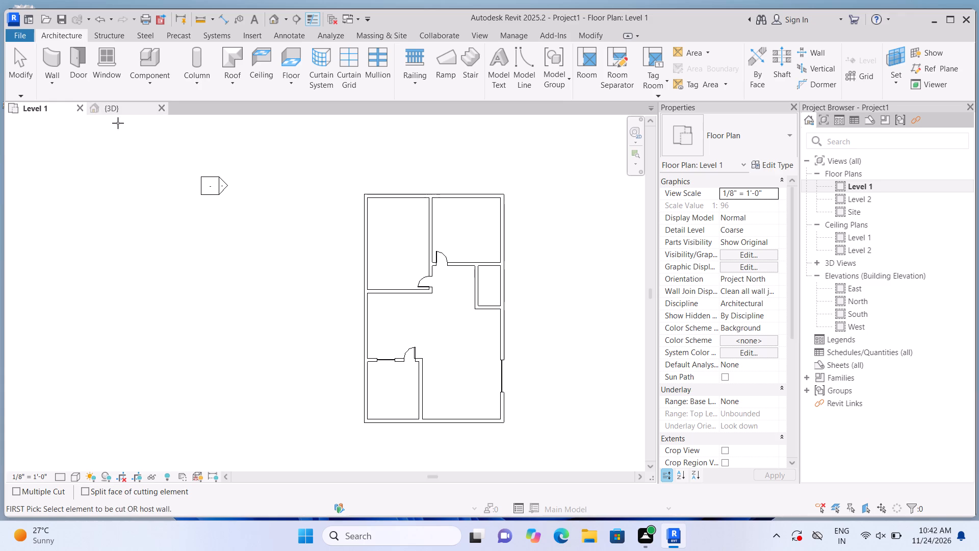
pyautogui.click(57, 60)
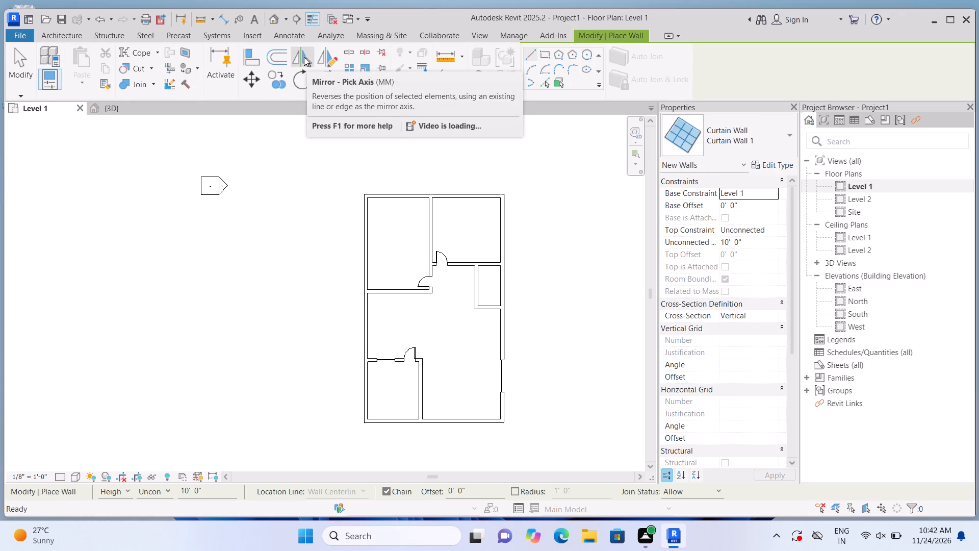
pyautogui.scroll(2, 499, 163)
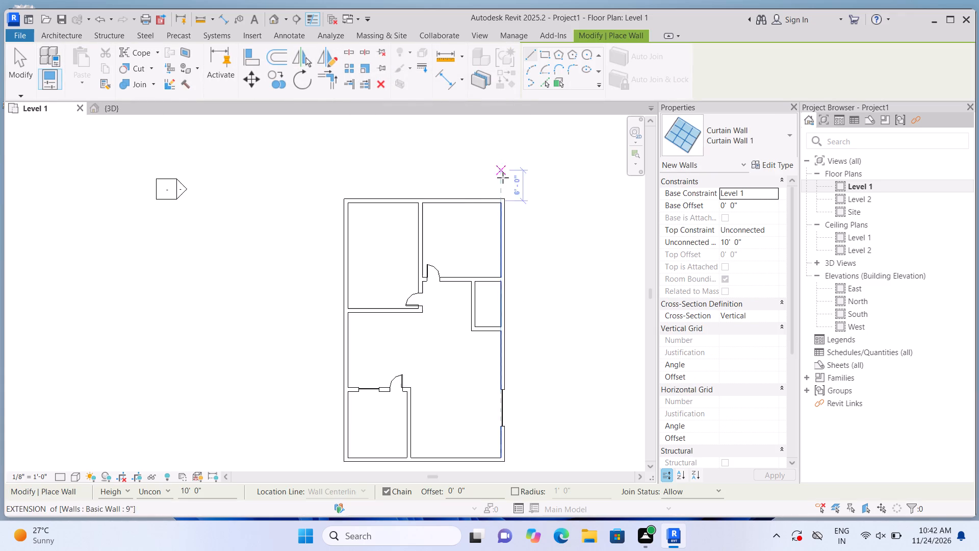
pyautogui.scroll(7, 503, 178)
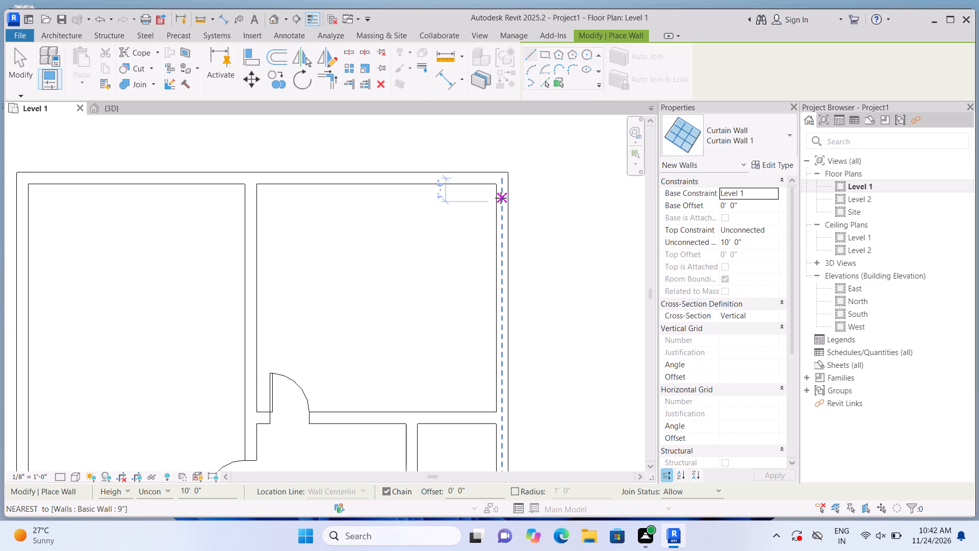
pyautogui.click(501, 198)
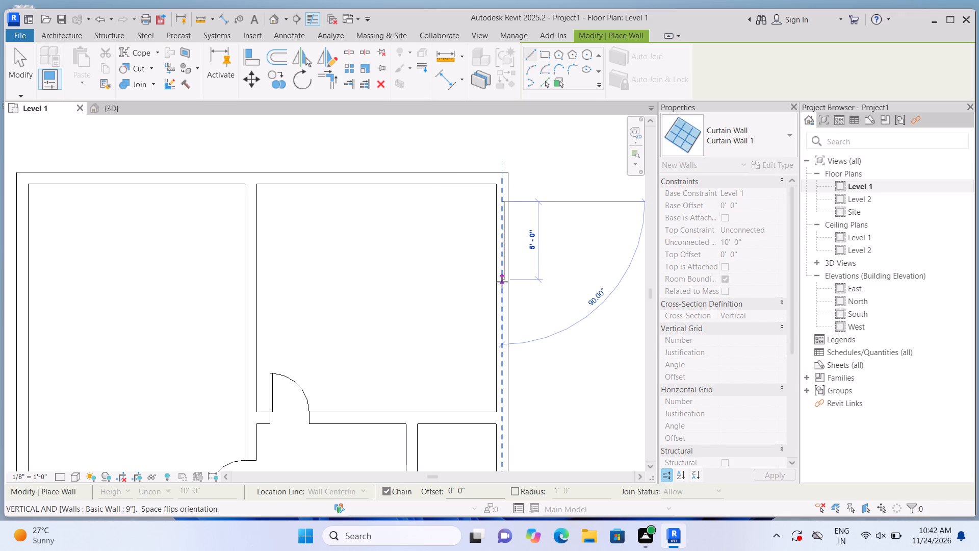
pyautogui.click(502, 282)
pyautogui.click(151, 68)
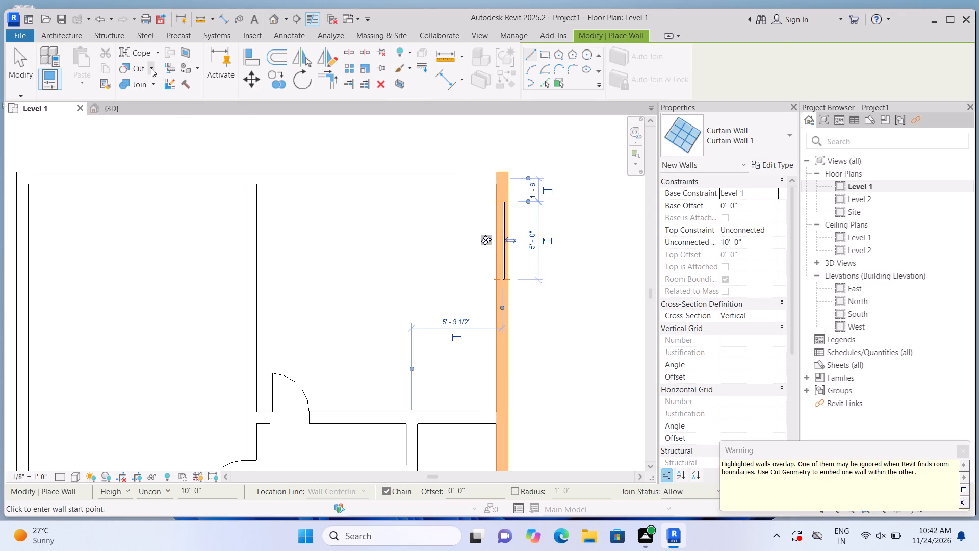
pyautogui.click(151, 77)
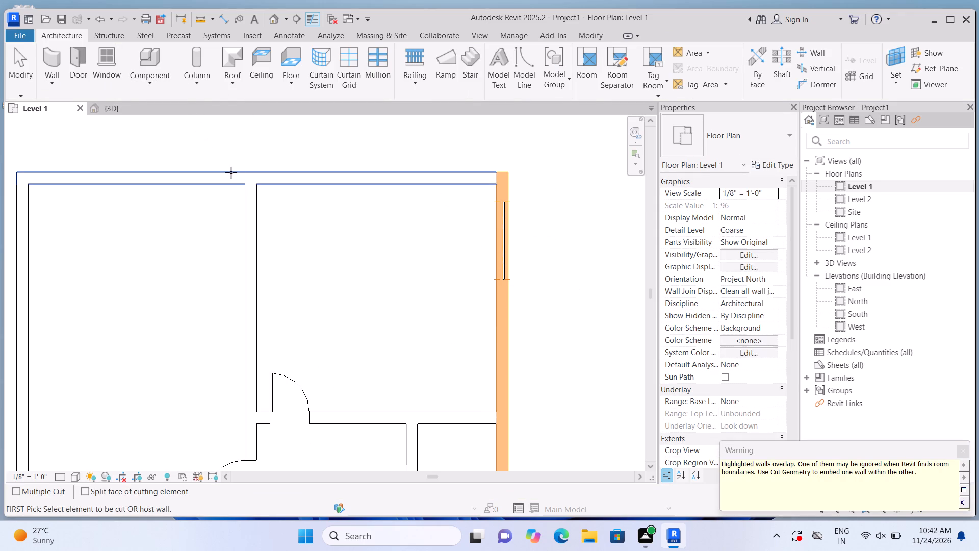
pyautogui.click(503, 317)
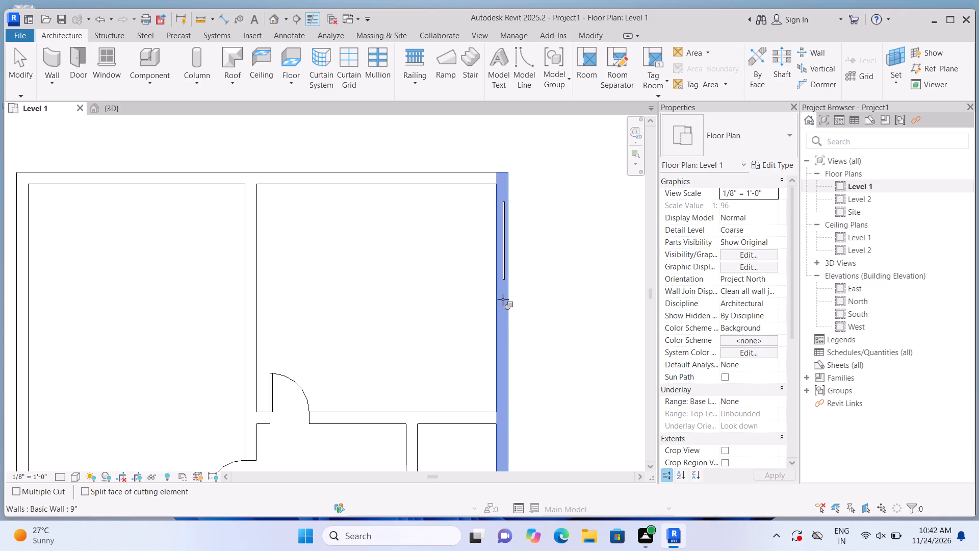
pyautogui.click(499, 257)
# Embed a Curtain Wall 1 segment about 6' 6" long in the north exterior wall, about 2' 6" from the north-east corner, using Cut Geometry.
pyautogui.scroll(-4, 538, 231)
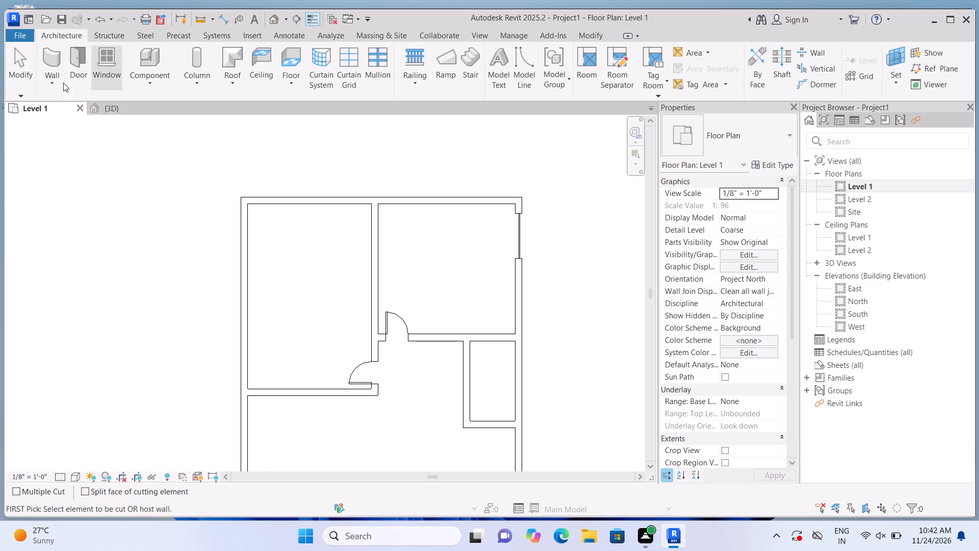
pyautogui.click(45, 58)
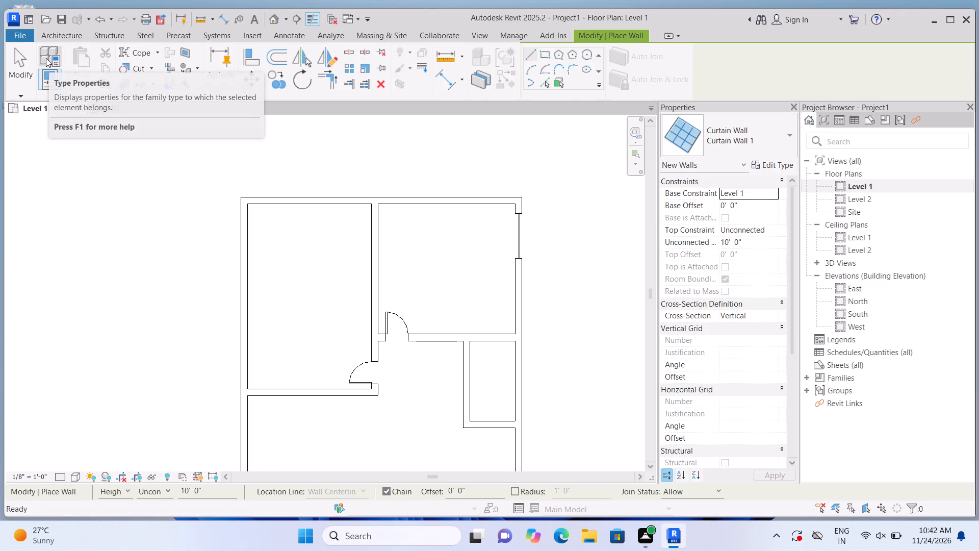
pyautogui.click(497, 202)
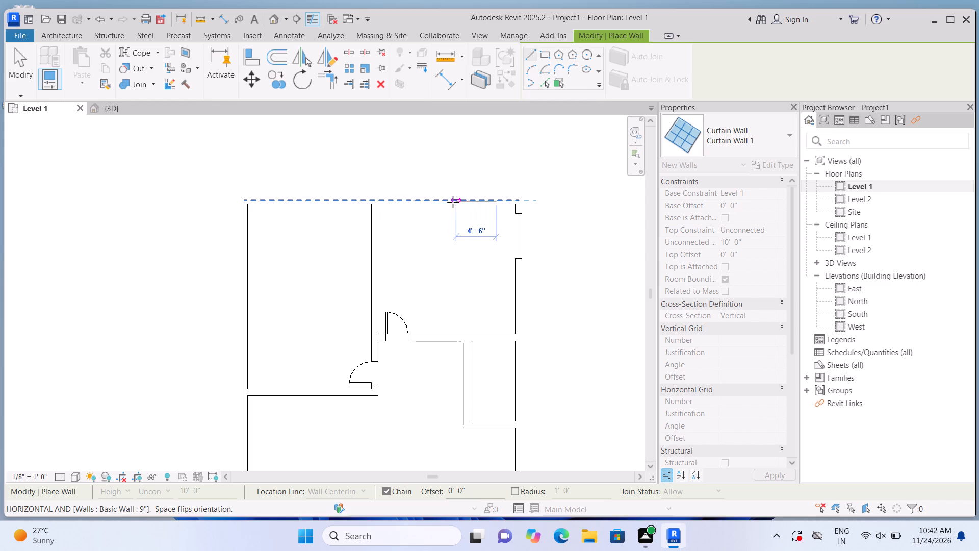
pyautogui.click(438, 204)
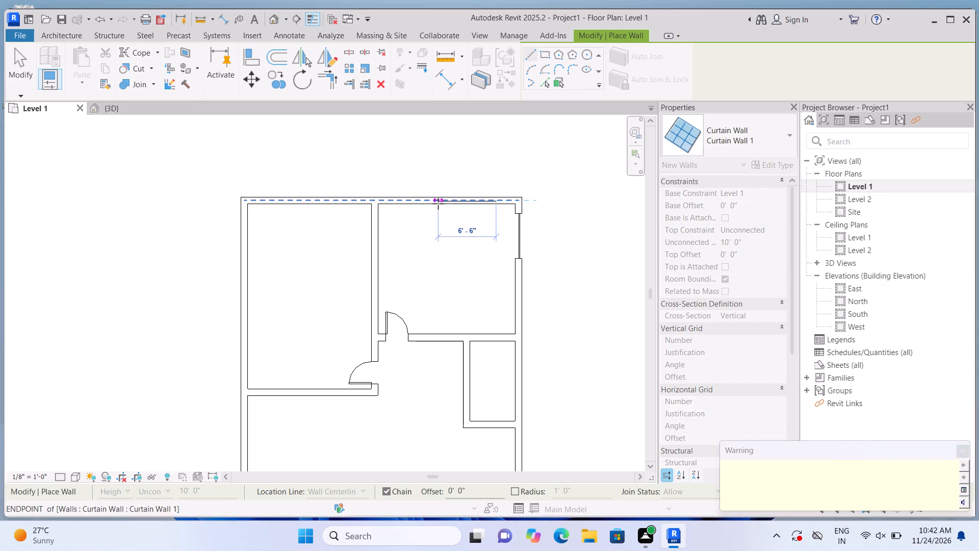
pyautogui.click(150, 72)
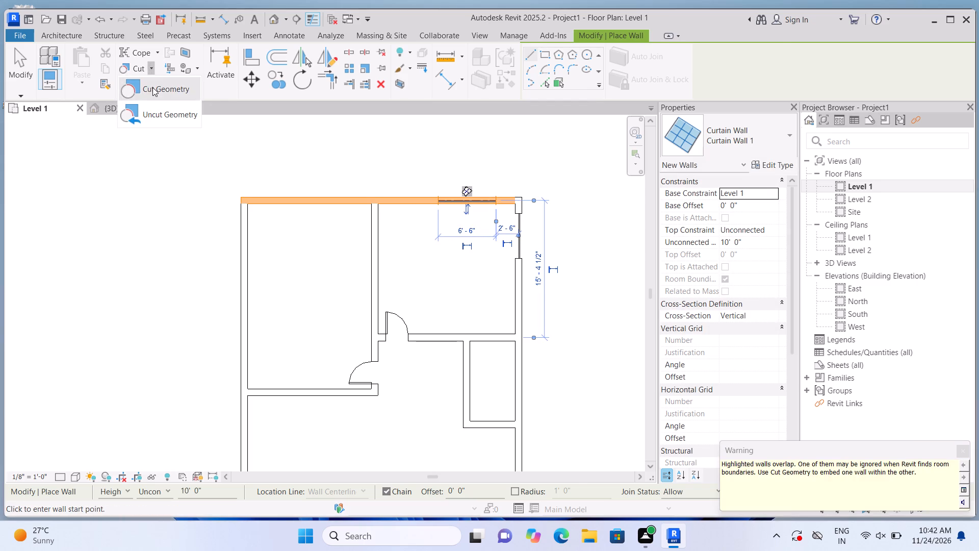
pyautogui.click(152, 87)
pyautogui.click(408, 204)
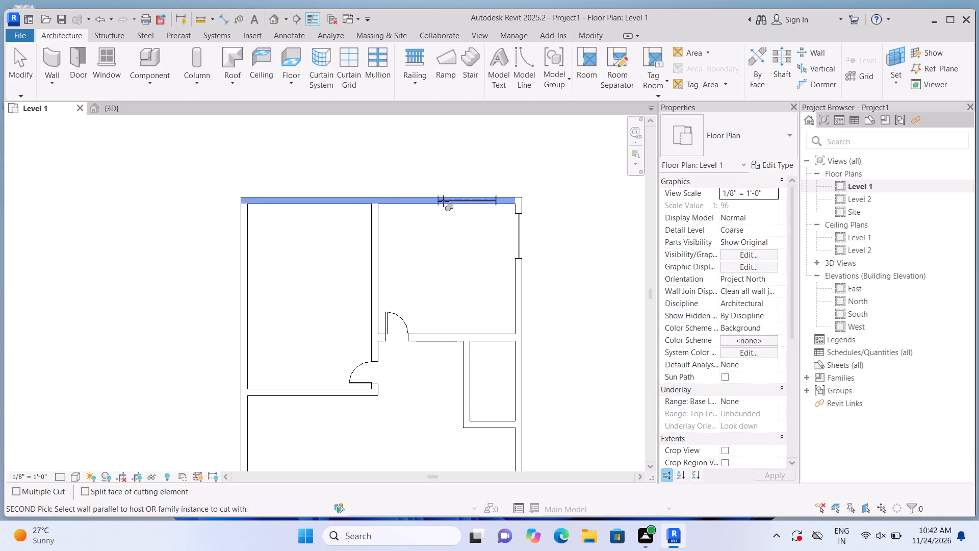
pyautogui.click(456, 202)
# Embed a Curtain Wall 1 segment about 6' 6" long in the north exterior wall, about 1' 6" from the north-west corner, using Cut Geometry.
pyautogui.click(53, 61)
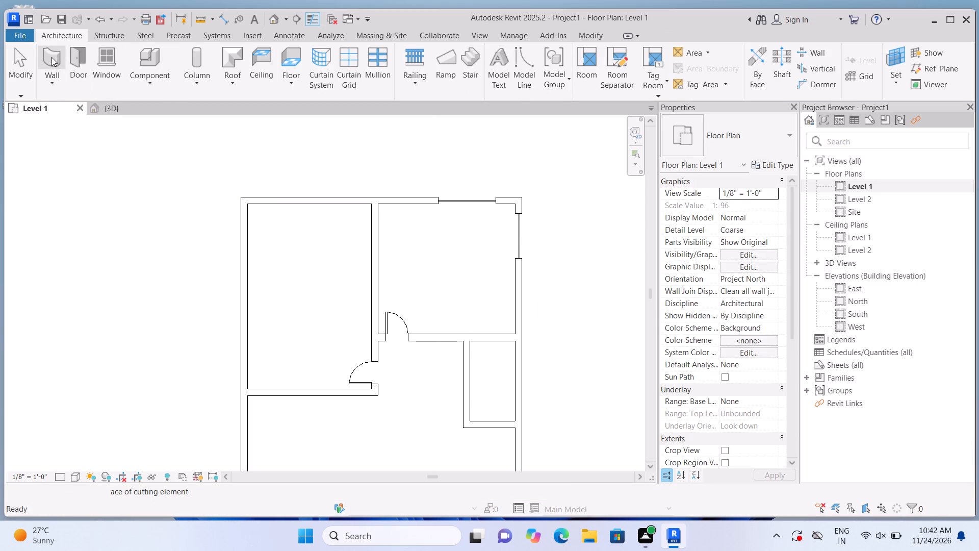
pyautogui.click(256, 200)
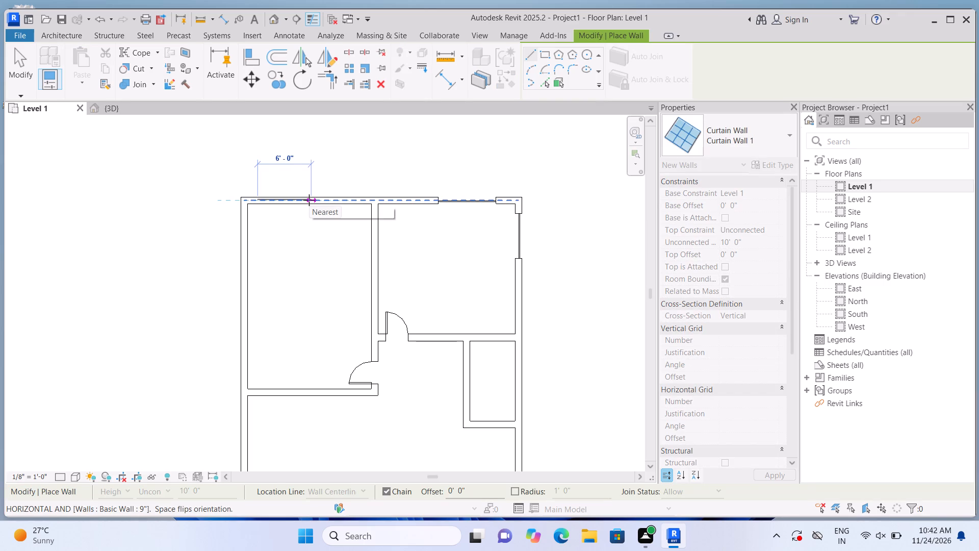
pyautogui.click(315, 200)
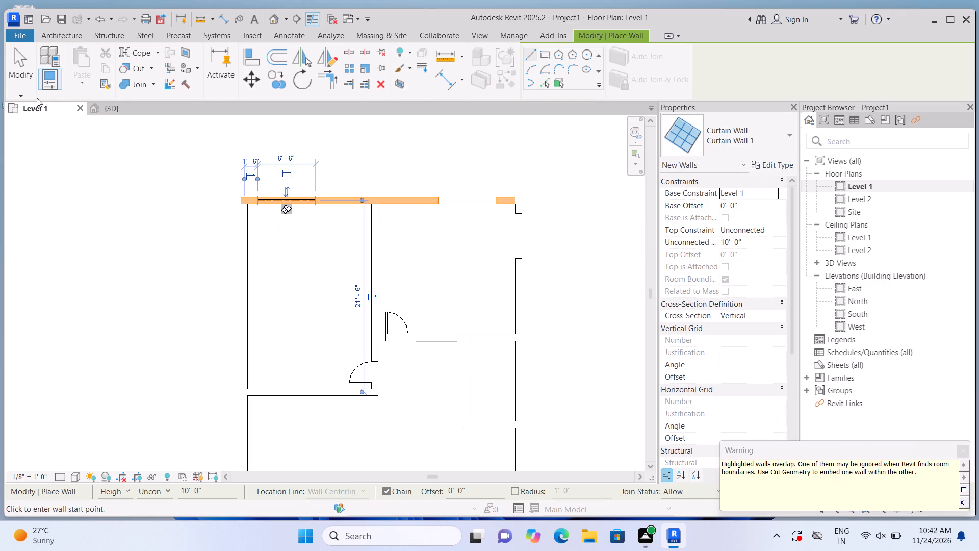
pyautogui.click(151, 66)
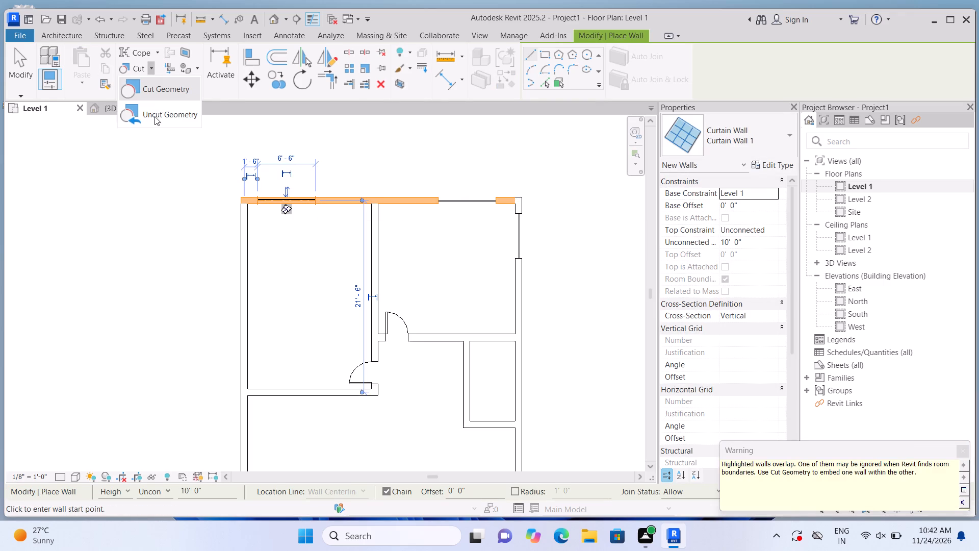
pyautogui.click(156, 95)
pyautogui.click(346, 207)
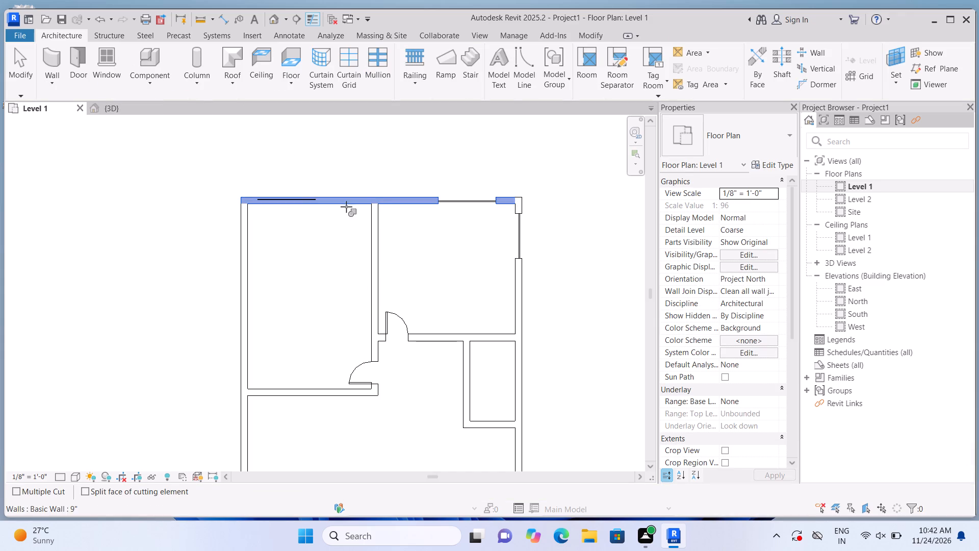
pyautogui.click(299, 199)
# Embed a Curtain Wall 1 segment about 7' 0" long in the west exterior wall, about 2' 6" from the north-west corner, using Cut Geometry.
pyautogui.click(53, 55)
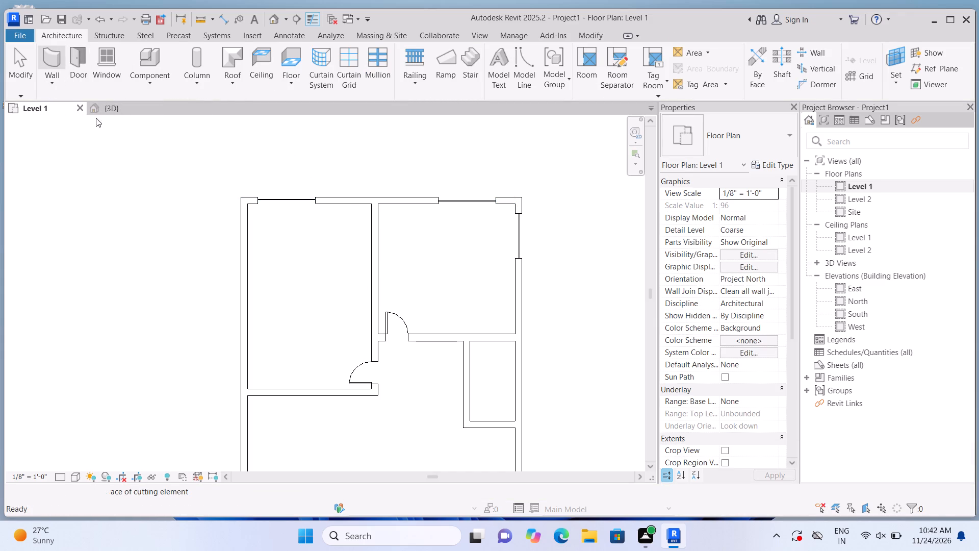
pyautogui.click(243, 221)
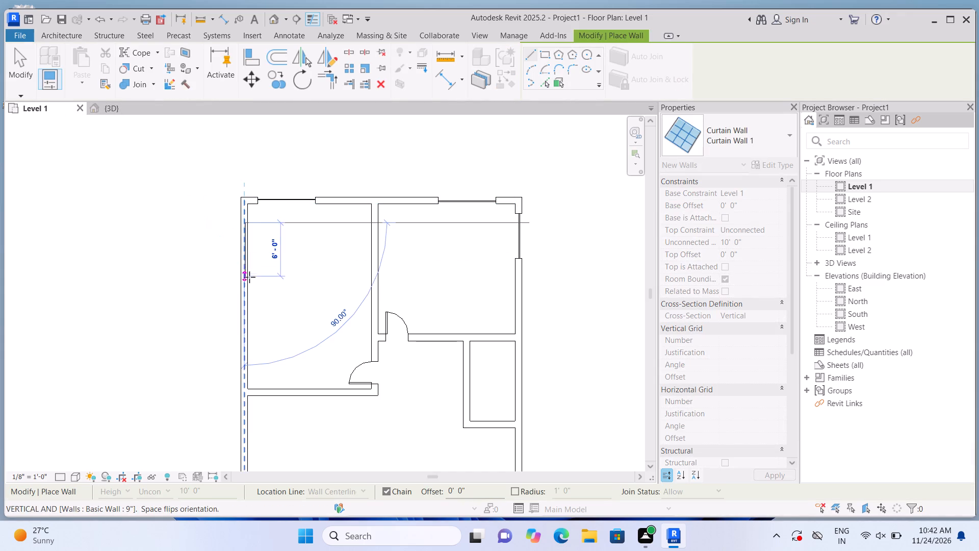
pyautogui.click(248, 285)
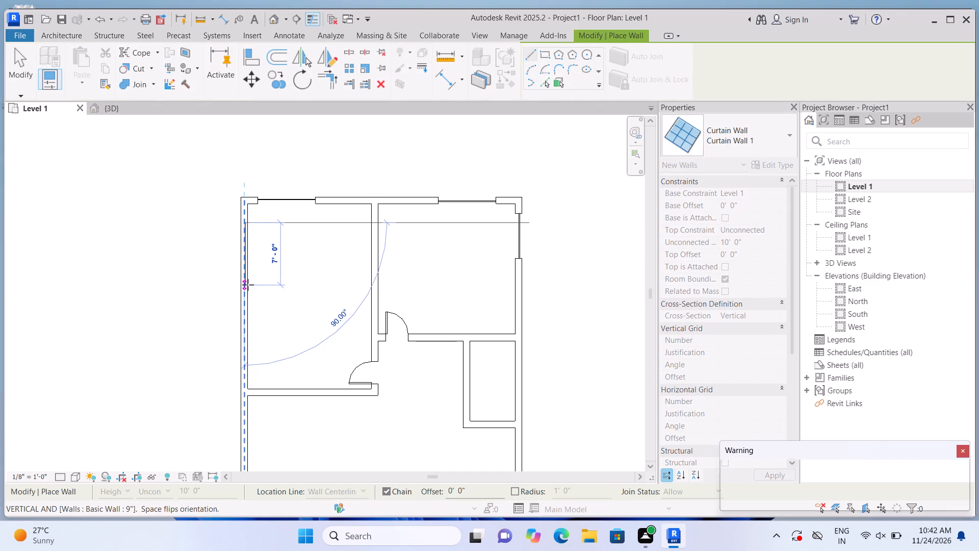
pyautogui.click(151, 66)
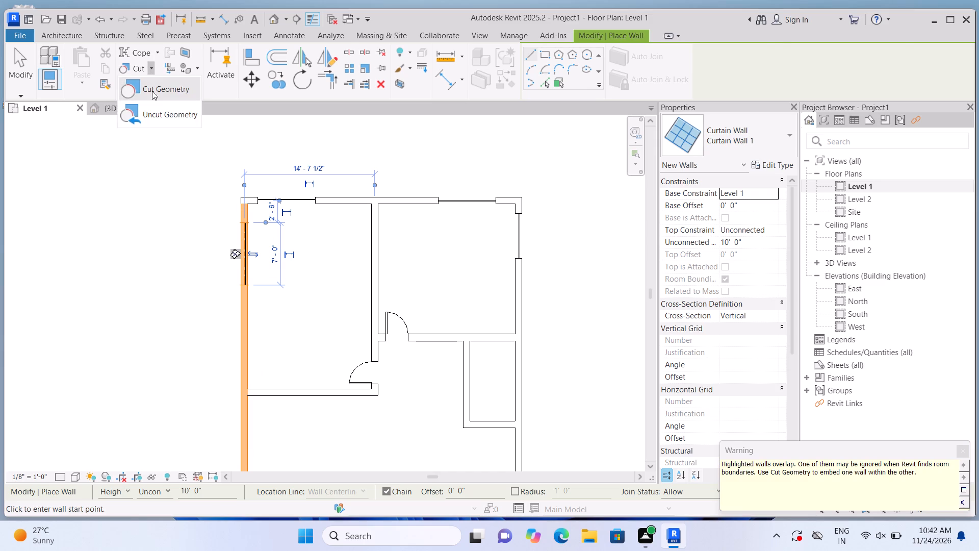
pyautogui.click(153, 93)
pyautogui.click(244, 334)
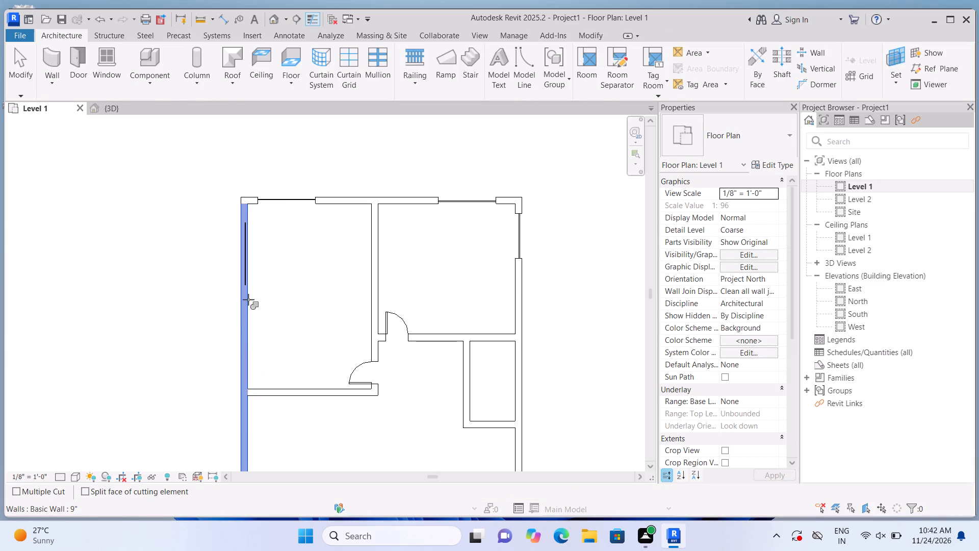
pyautogui.click(245, 261)
# Embed a 7' 0" Curtain Wall 1 segment in the west exterior wall, about 2' 6" north of the south-west room's partition, using Cut Geometry.
pyautogui.scroll(-6, 259, 225)
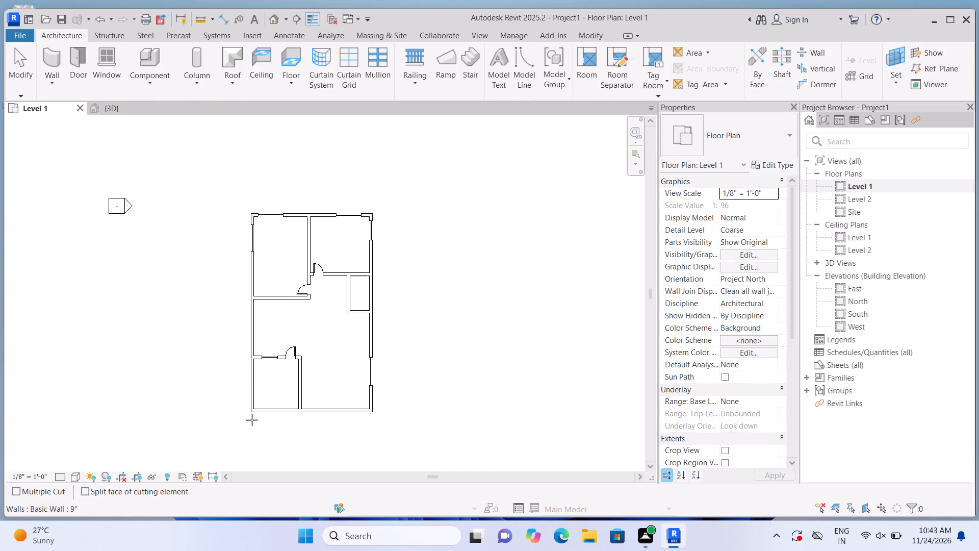
pyautogui.scroll(4, 245, 343)
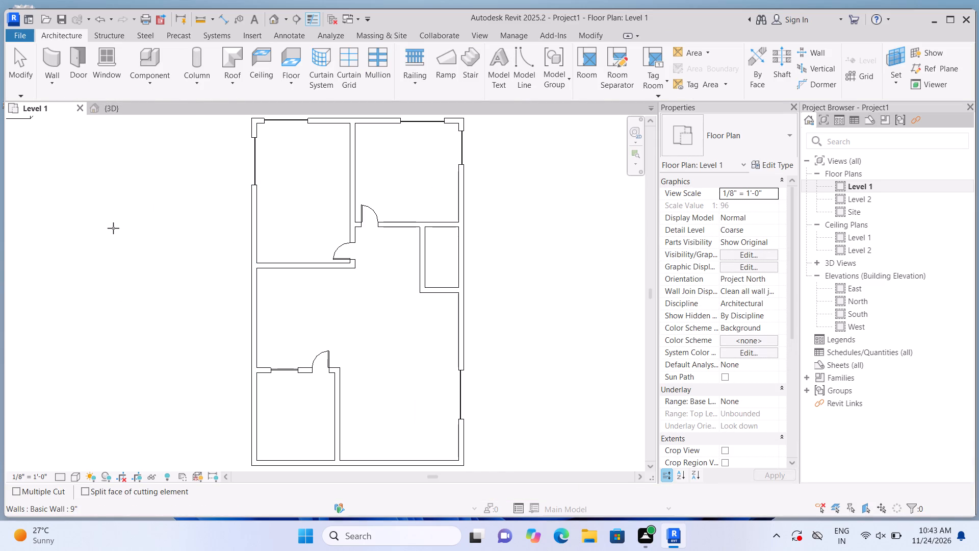
pyautogui.click(45, 62)
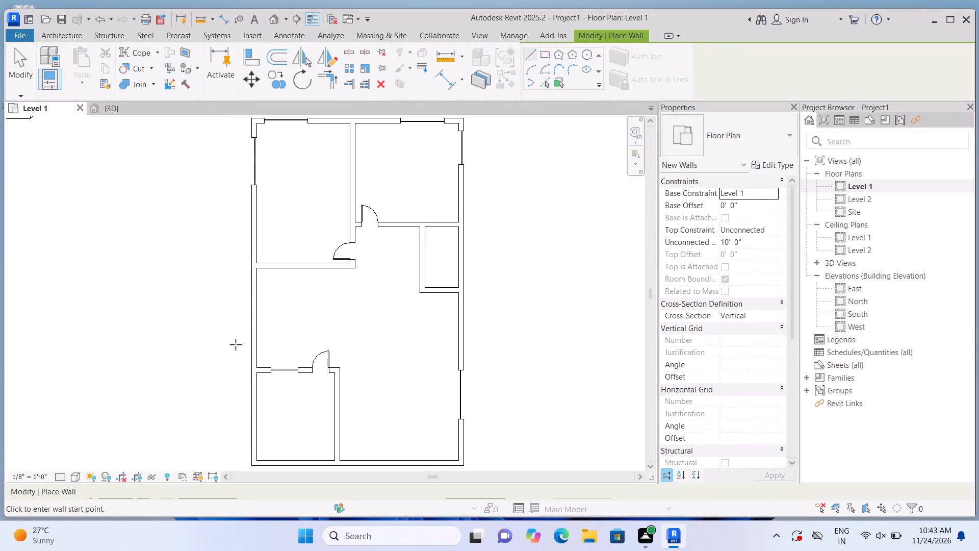
pyautogui.click(255, 354)
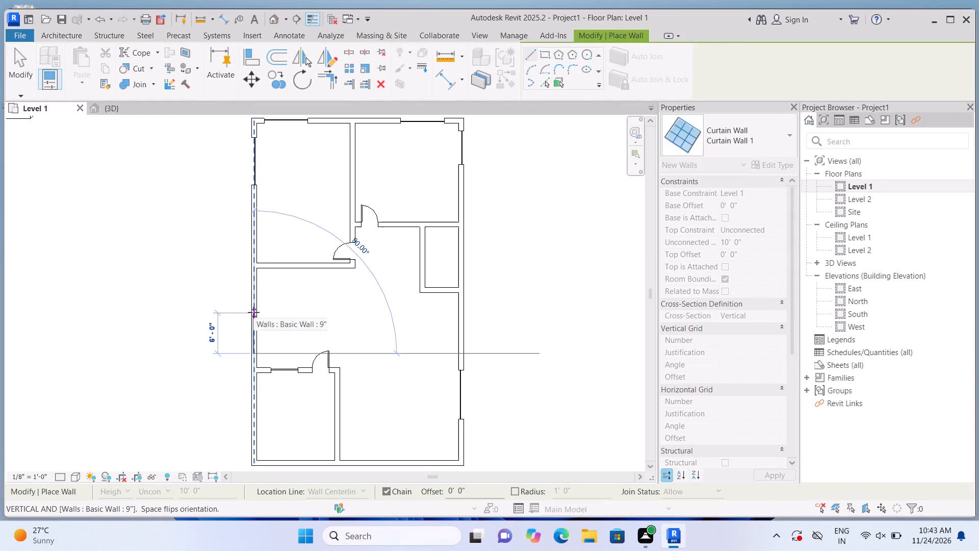
pyautogui.click(253, 306)
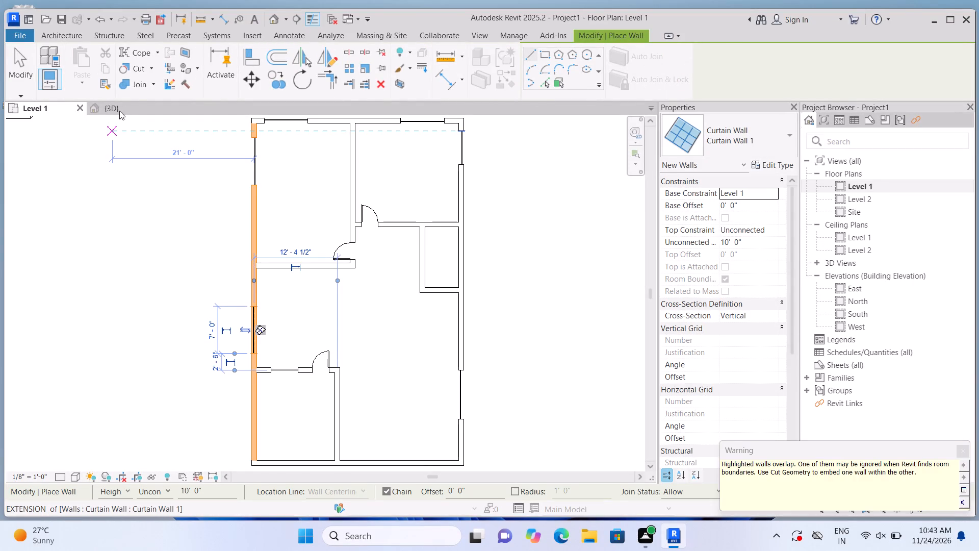
pyautogui.click(149, 63)
pyautogui.click(150, 81)
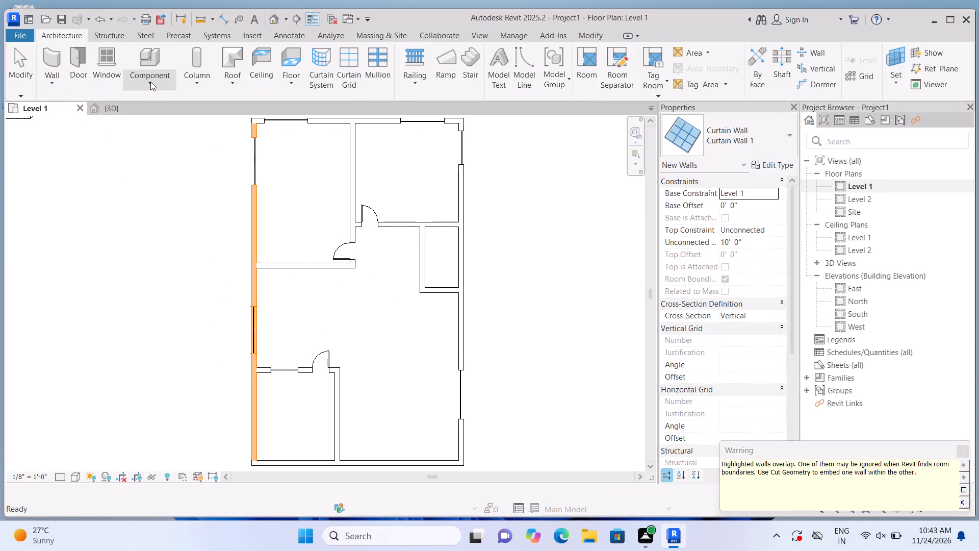
pyautogui.click(256, 283)
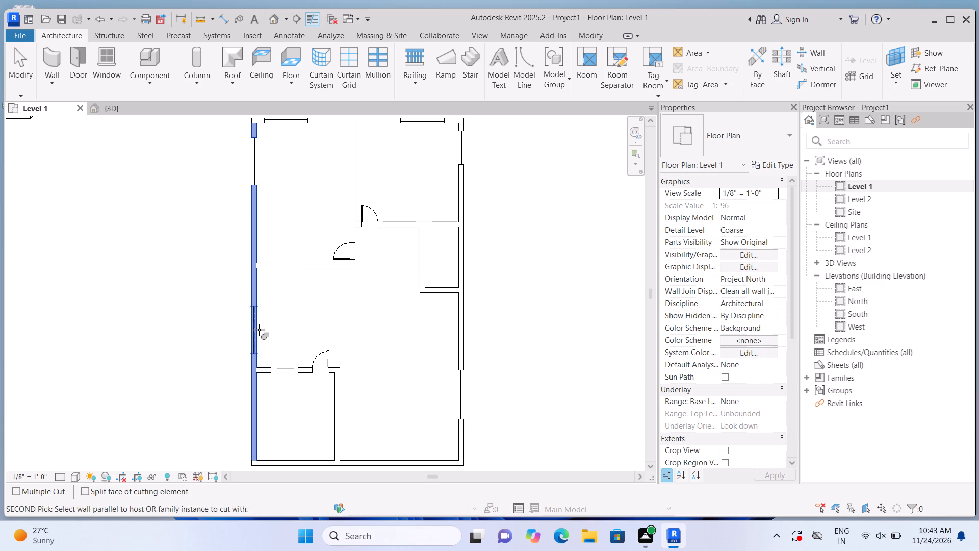
pyautogui.click(259, 330)
# Start placing a component and look through the component types already loaded in the project.
pyautogui.scroll(-2, 285, 323)
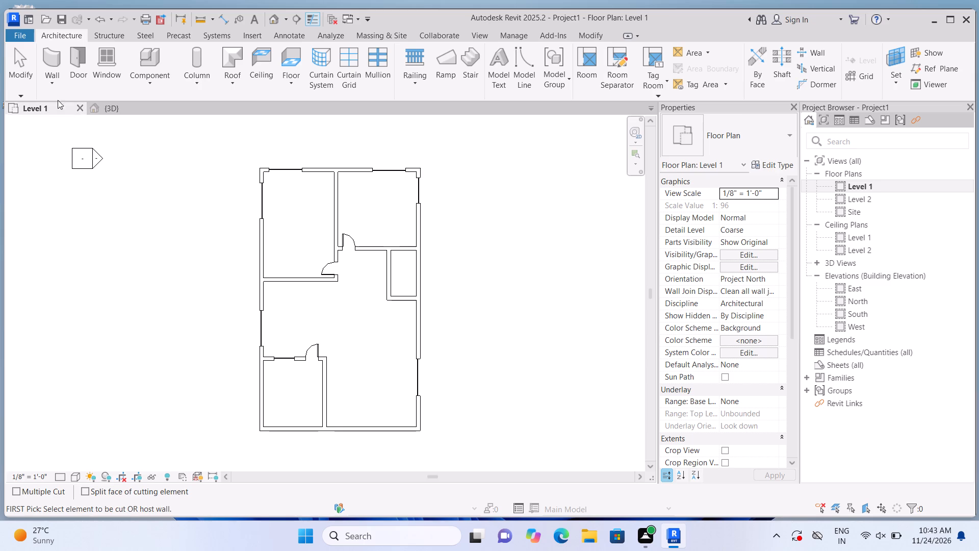
pyautogui.click(148, 58)
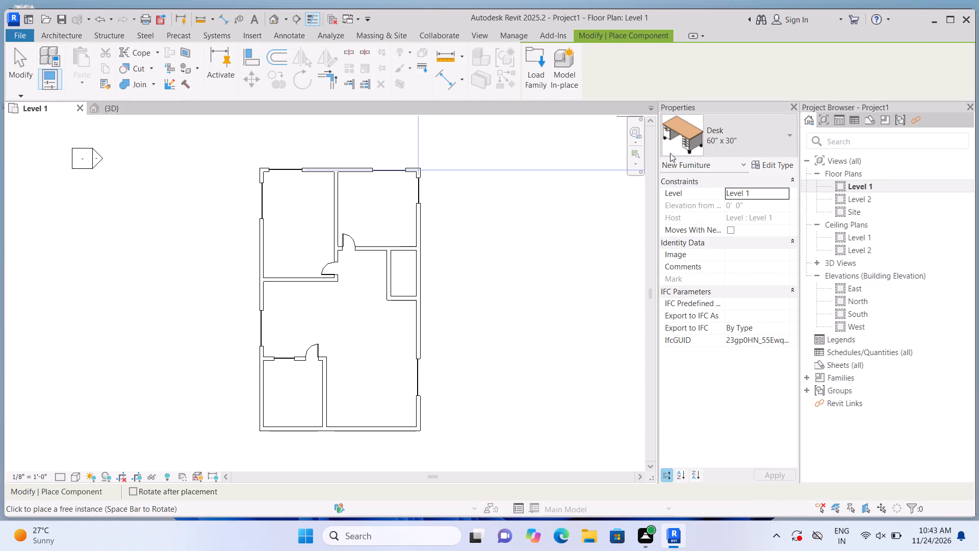
pyautogui.click(784, 137)
pyautogui.scroll(3, 750, 295)
pyautogui.scroll(-2, 746, 288)
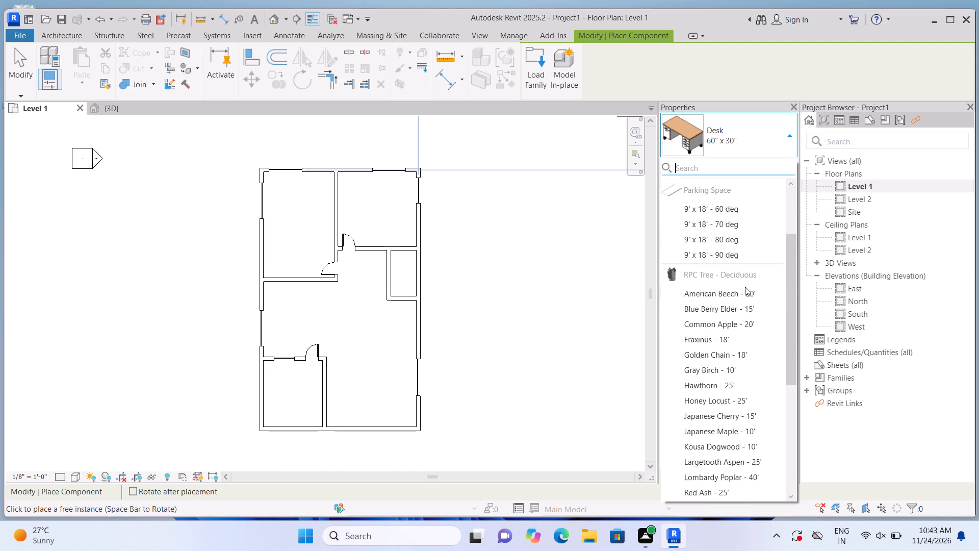
pyautogui.scroll(8, 745, 287)
pyautogui.scroll(-5, 724, 237)
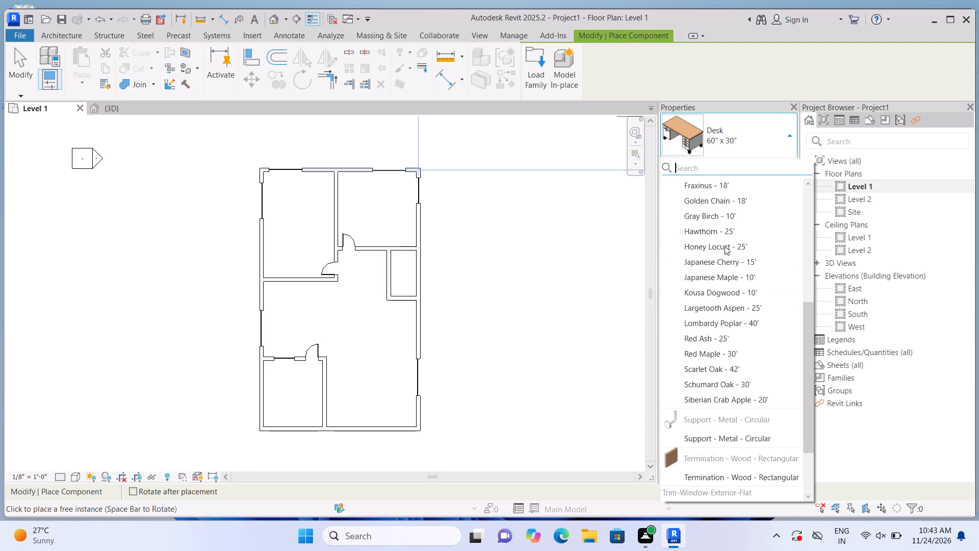
pyautogui.scroll(-2, 723, 243)
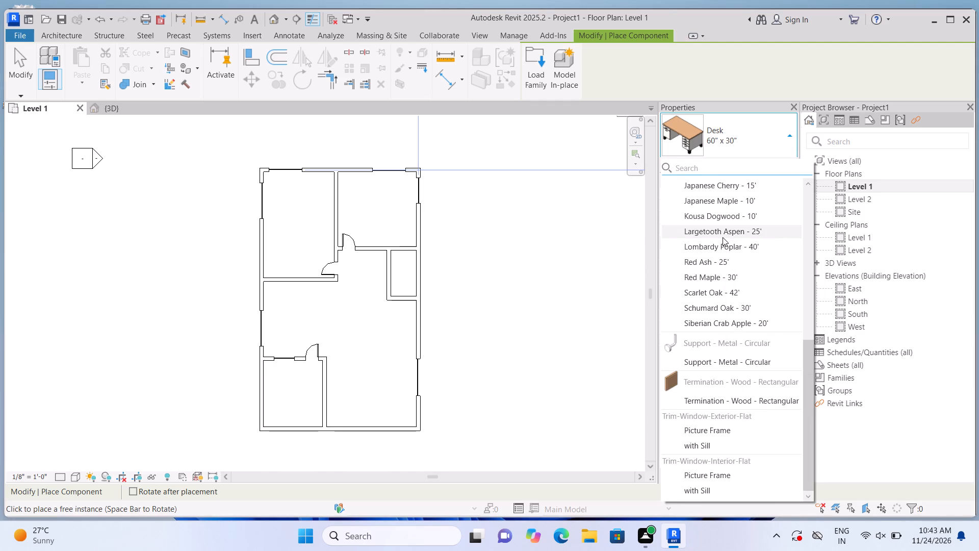
pyautogui.scroll(-3, 723, 254)
# Load the Bed-Box family from the Beds folder of the US Furniture library.
pyautogui.click(539, 76)
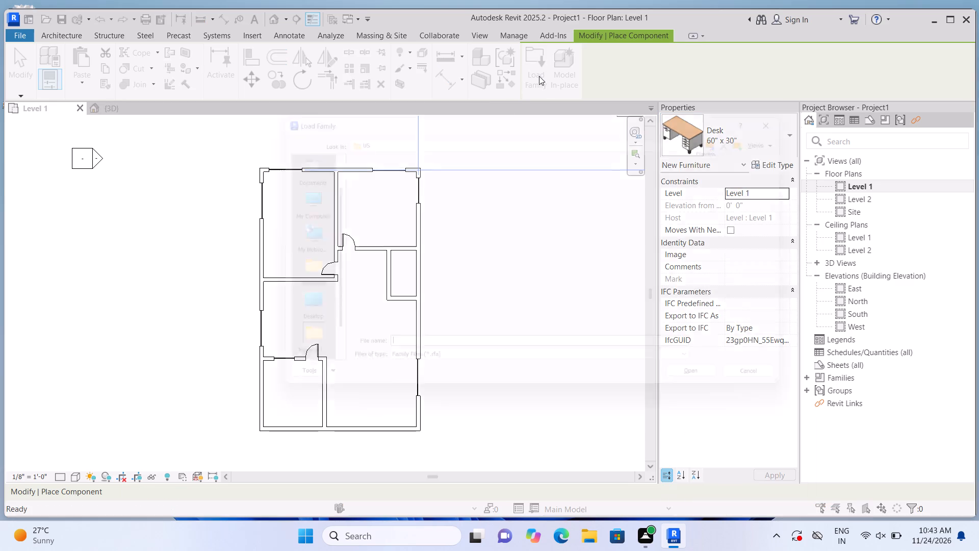
pyautogui.click(356, 321)
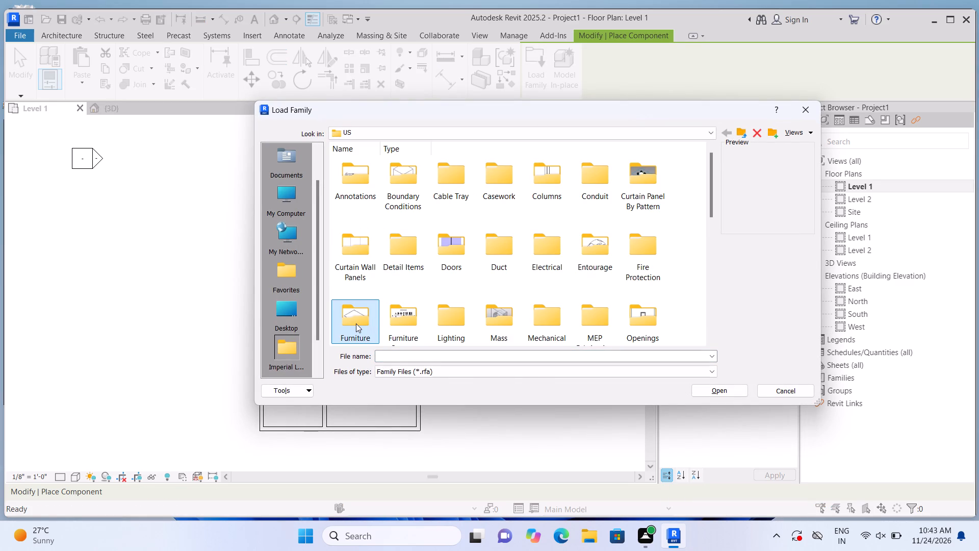
pyautogui.doubleClick(356, 323)
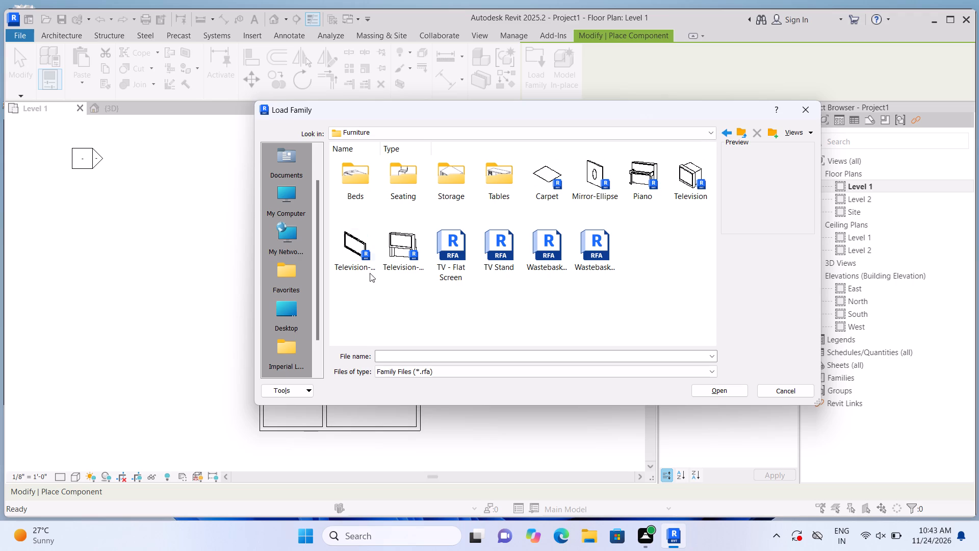
pyautogui.click(359, 184)
pyautogui.doubleClick(359, 184)
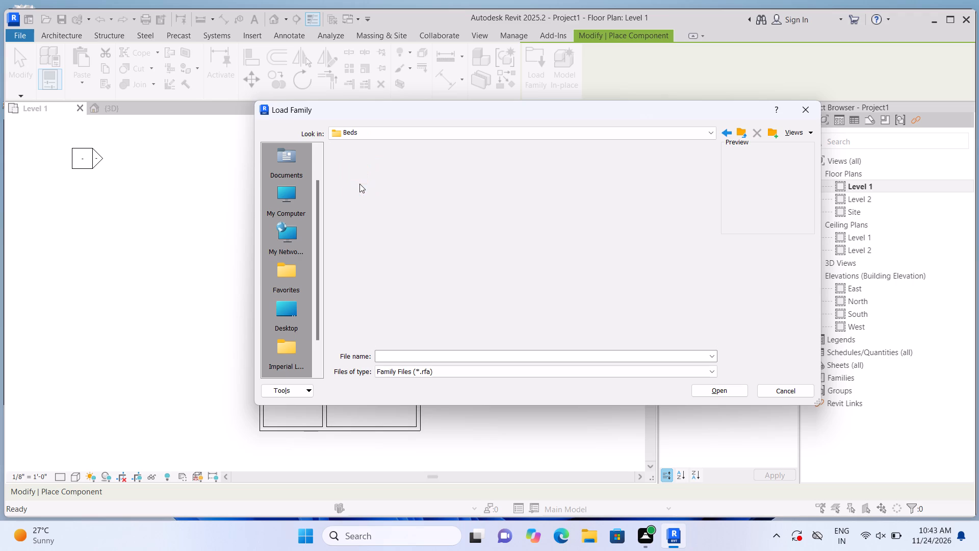
pyautogui.click(357, 184)
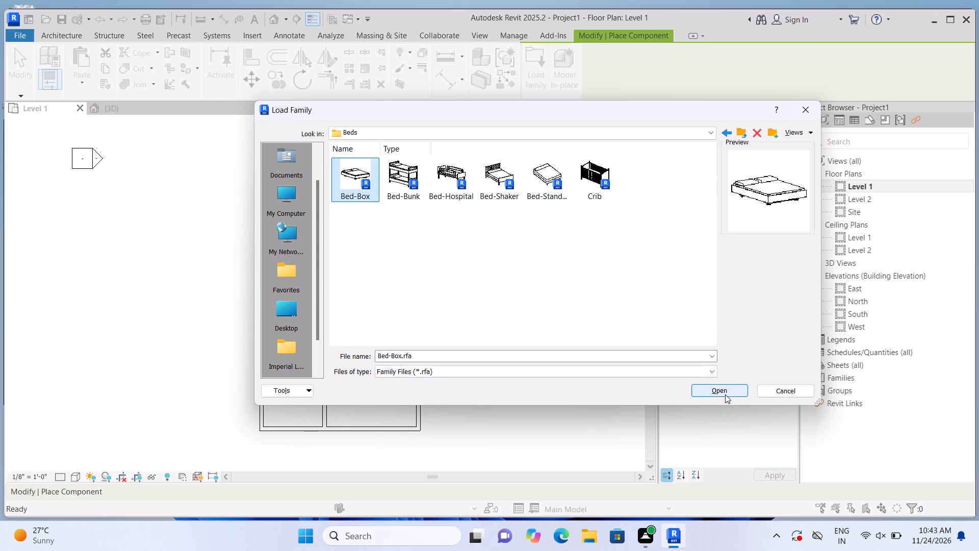
pyautogui.click(725, 391)
# Place a Bed-Box Double 53" x 74" in the north-west room, headboard against the west wall, about 4' 0" from the north wall.
pyautogui.scroll(1, 302, 230)
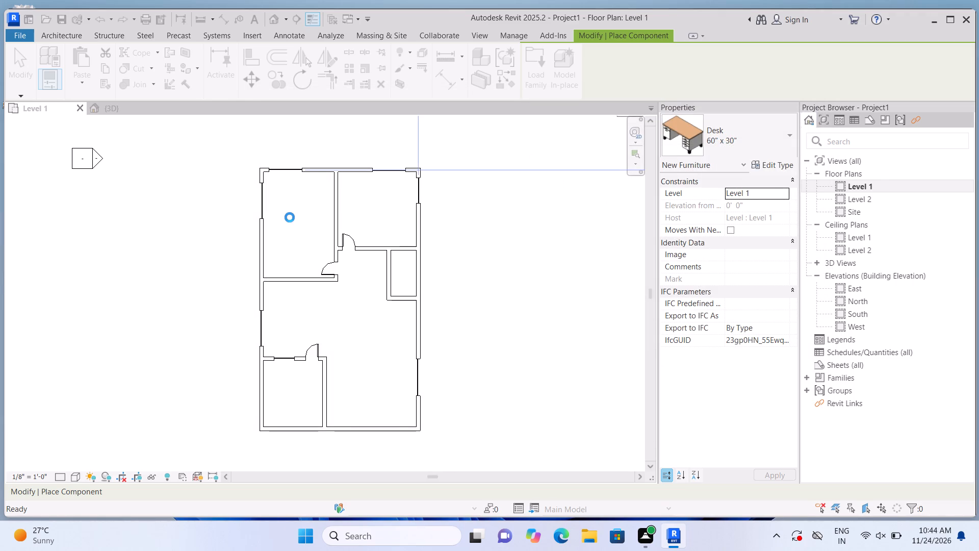
pyautogui.press('space')
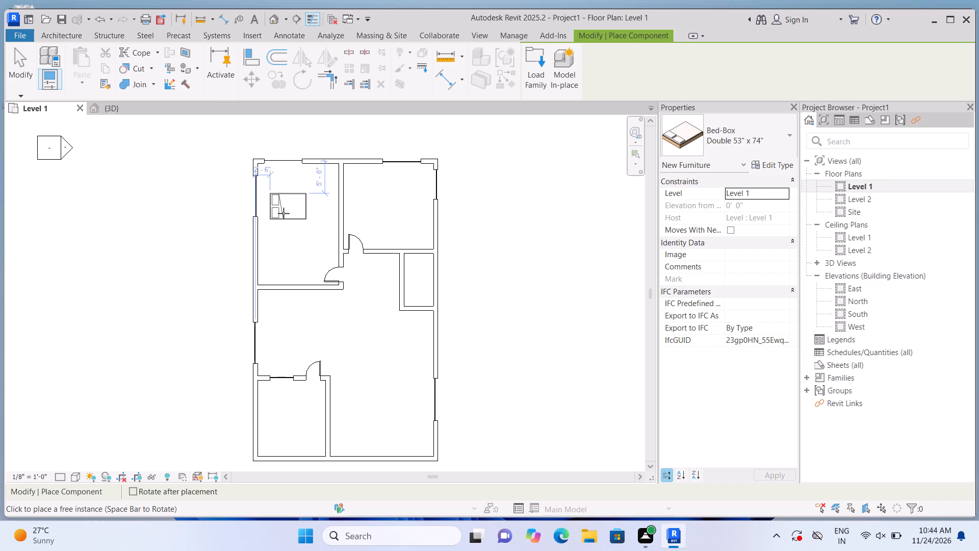
pyautogui.scroll(4, 276, 199)
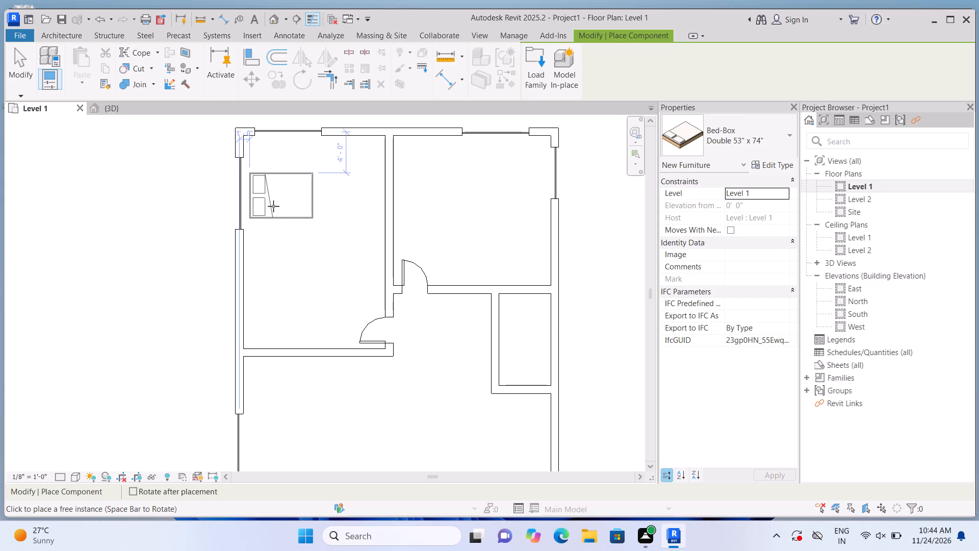
pyautogui.click(271, 206)
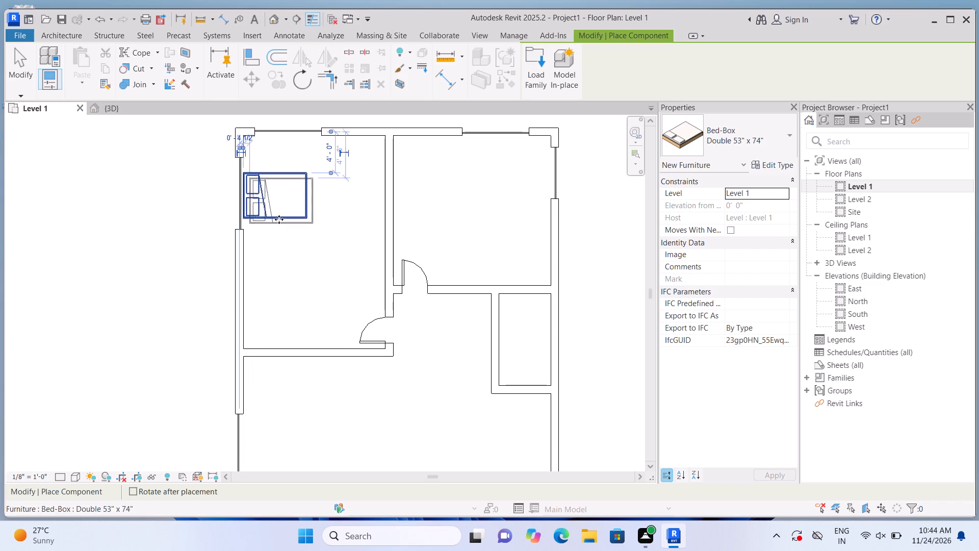
pyautogui.scroll(-1, 285, 233)
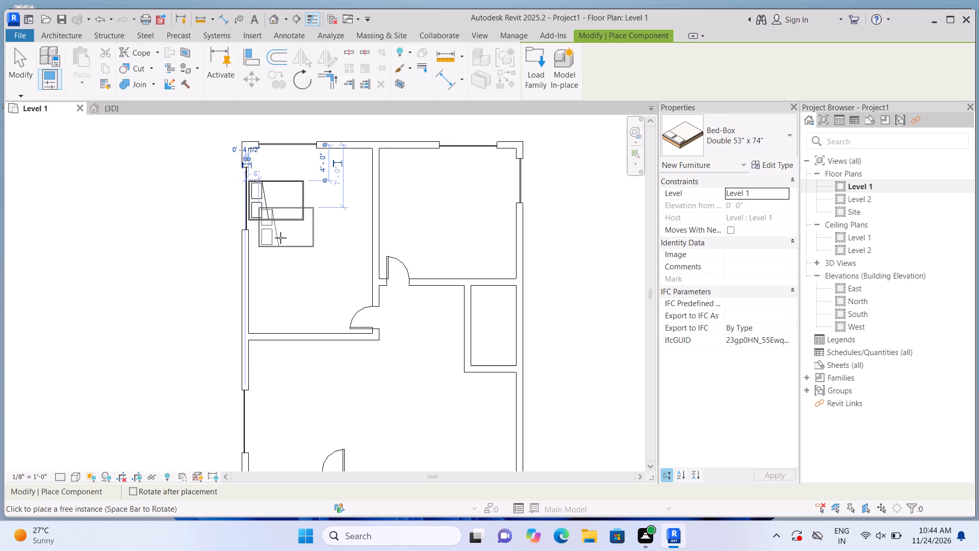
pyautogui.press('Escape')
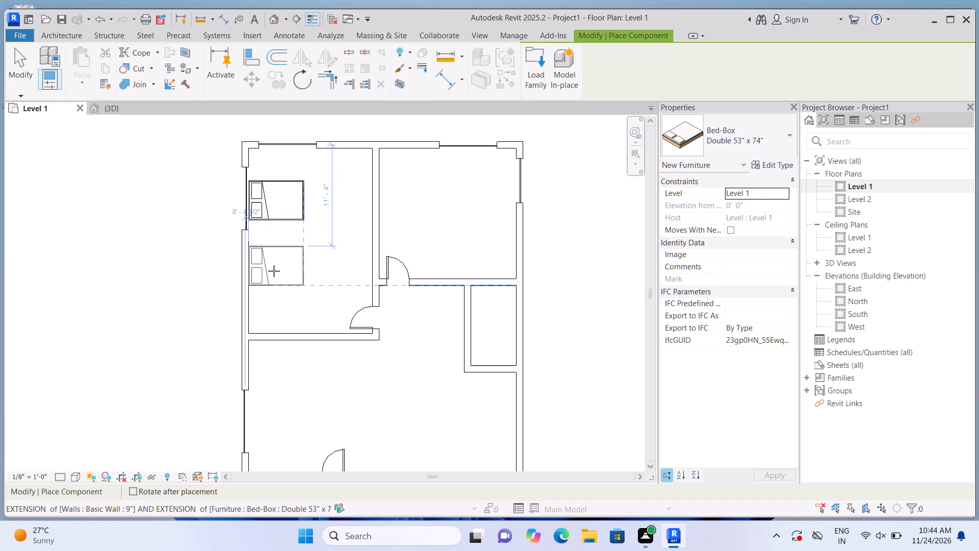
# Load the Table-Dining Round w Chairs family from the Tables folder of the Furniture library.
pyautogui.click(533, 70)
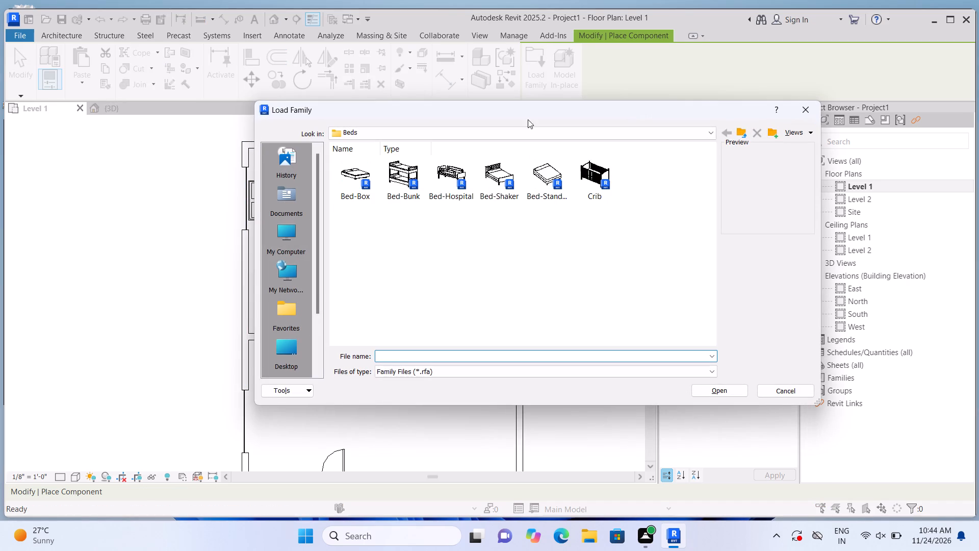
pyautogui.click(743, 132)
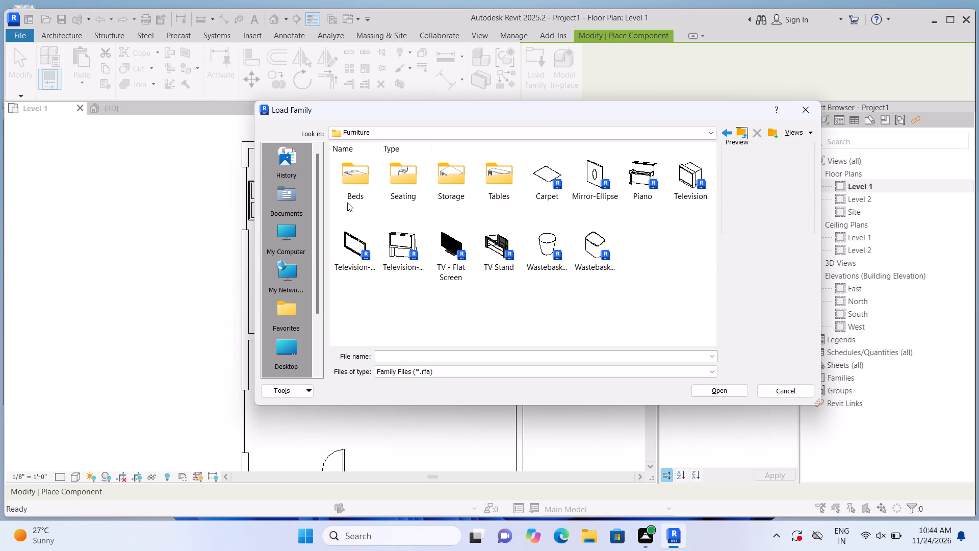
pyautogui.doubleClick(393, 176)
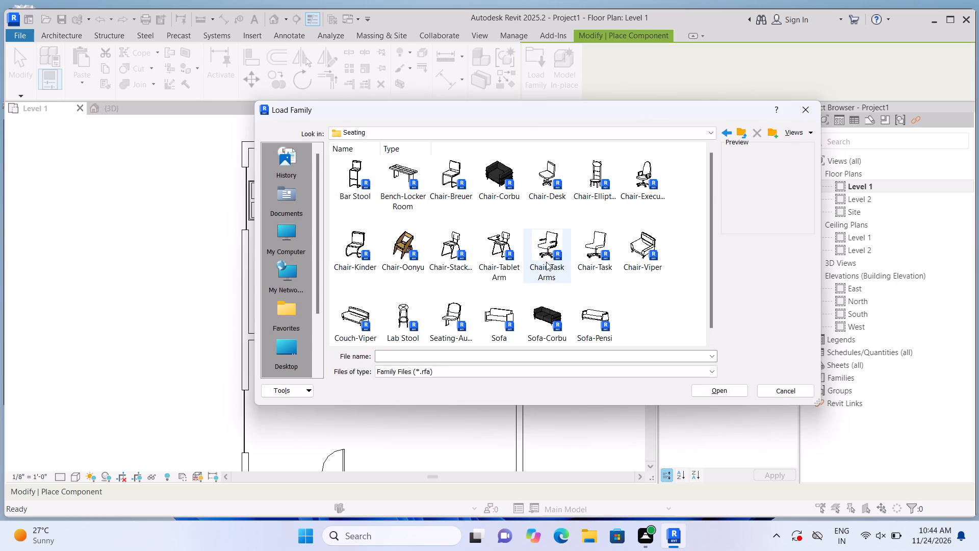
pyautogui.scroll(-4, 547, 260)
pyautogui.scroll(3, 547, 258)
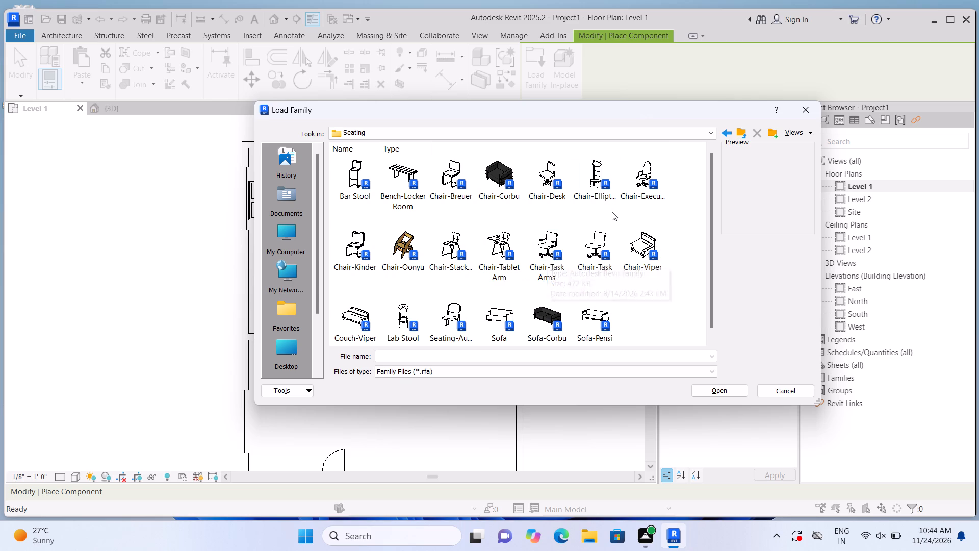
pyautogui.click(740, 133)
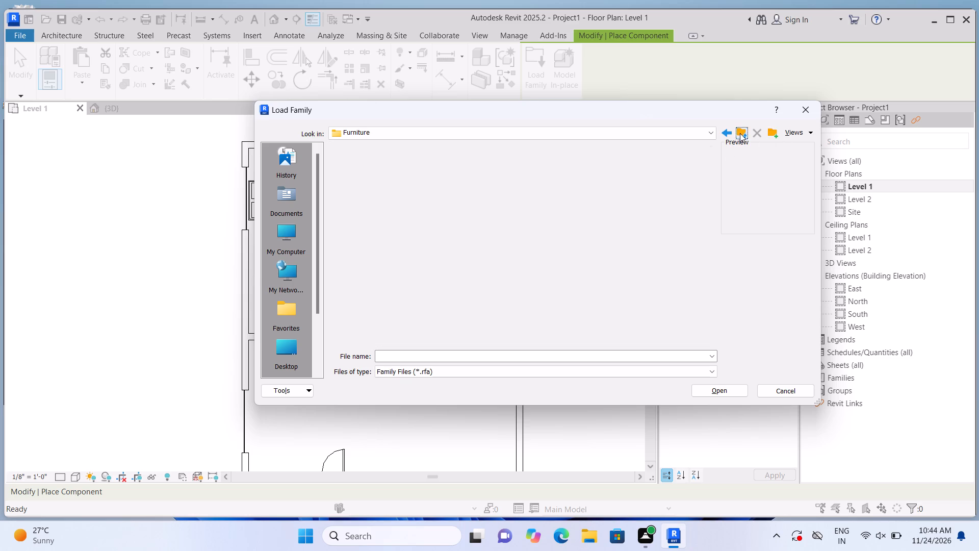
pyautogui.doubleClick(507, 180)
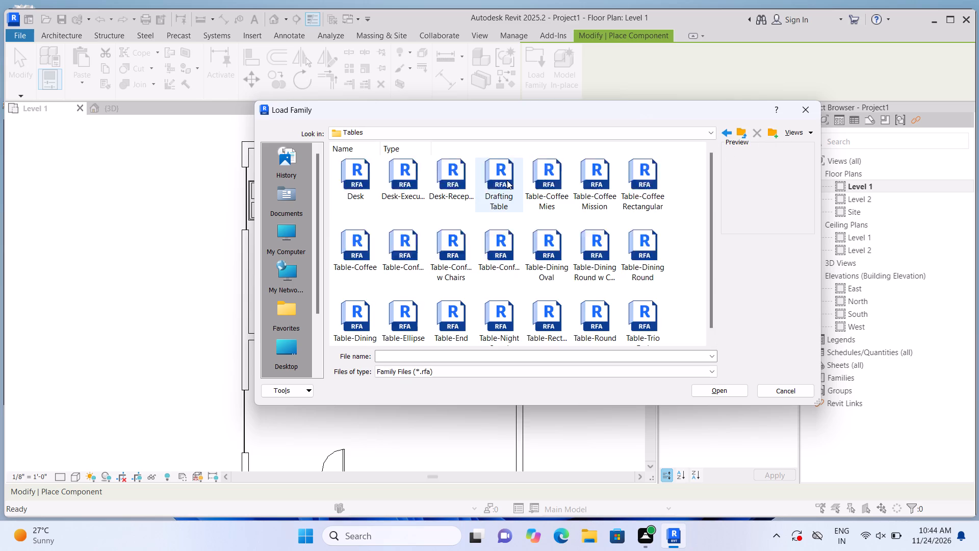
pyautogui.click(582, 246)
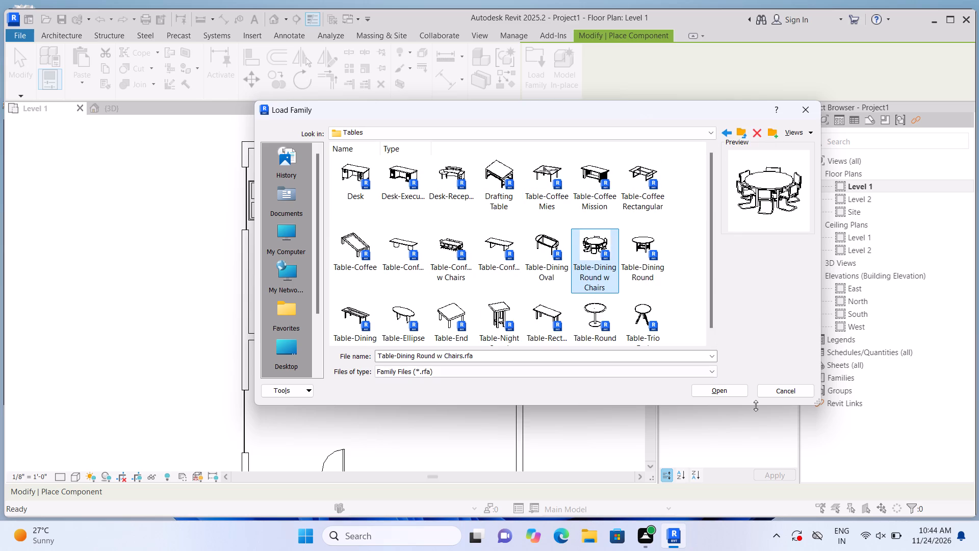
pyautogui.click(737, 391)
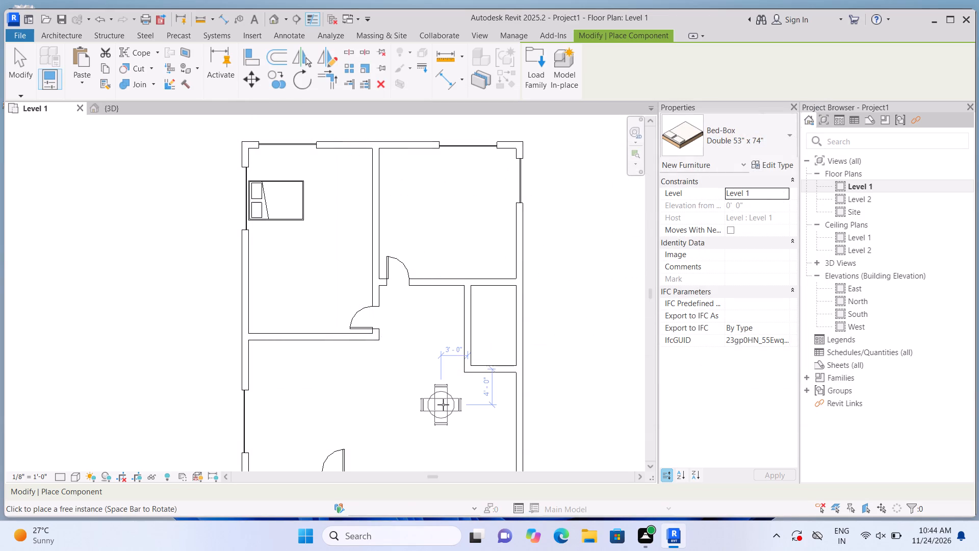
# Place a 36" Diameter round dining table with chairs about 4' 0" west of the small east room, level with its south wall.
pyautogui.scroll(3, 443, 403)
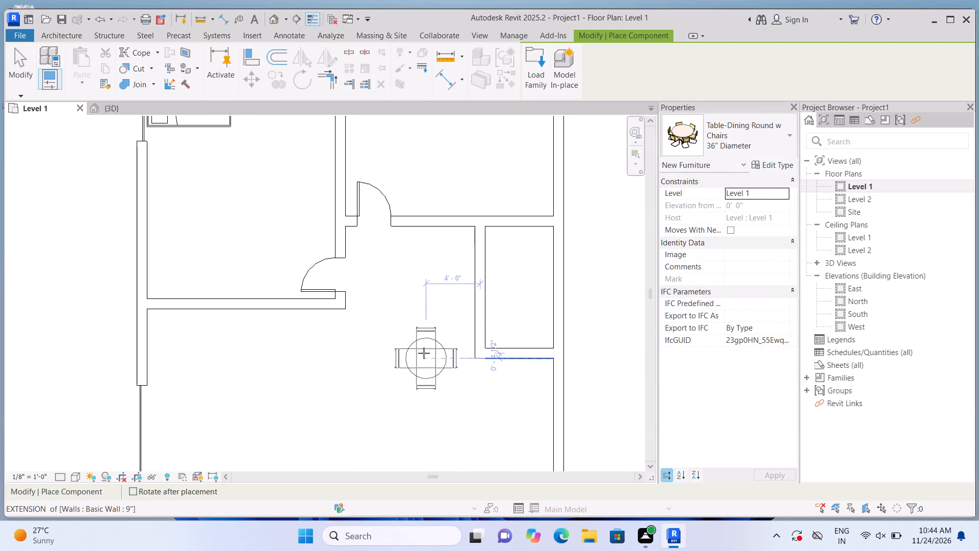
pyautogui.click(423, 353)
# Load the Table-Coffee Rectangular family from the Tables folder.
pyautogui.click(536, 76)
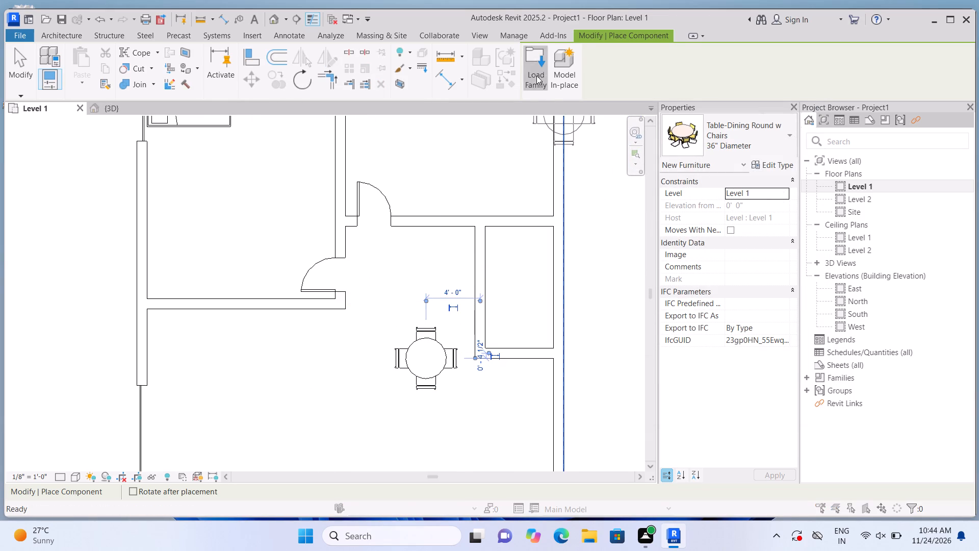
pyautogui.click(640, 186)
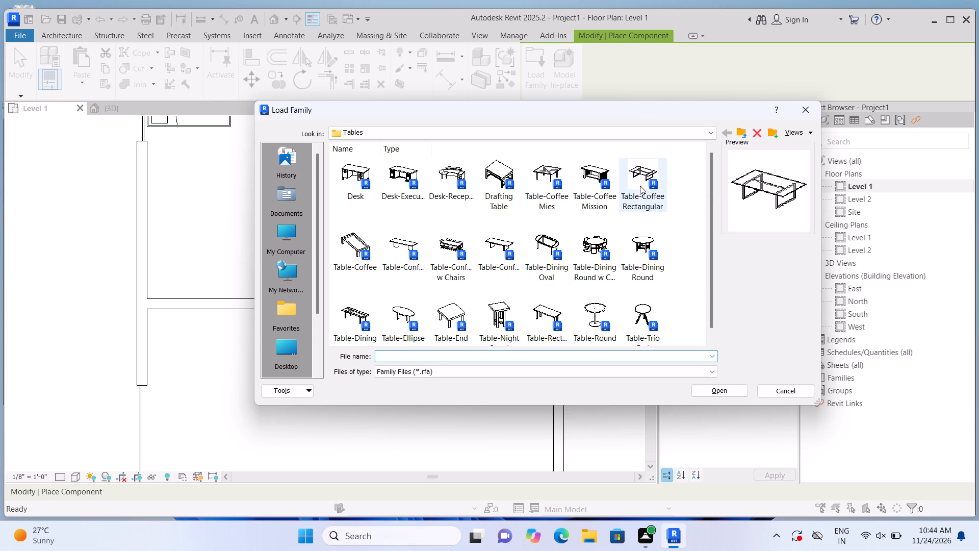
pyautogui.click(701, 387)
# Place a 48" x 30" coffee table, long side north-south, about 12' 2" east of the south-west room's partition and 15' 10" south of the small room.
pyautogui.scroll(-9, 507, 308)
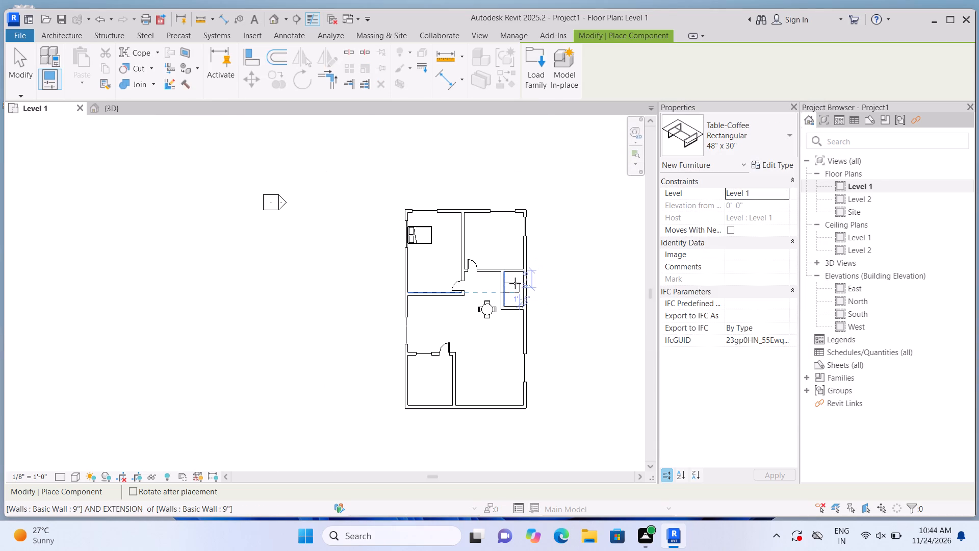
pyautogui.scroll(8, 507, 347)
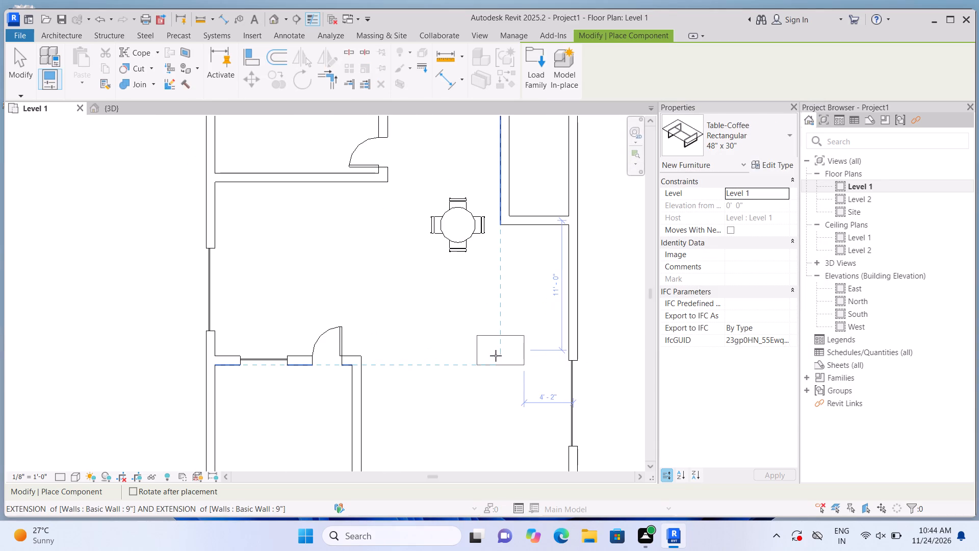
pyautogui.press('space')
pyautogui.press('space')
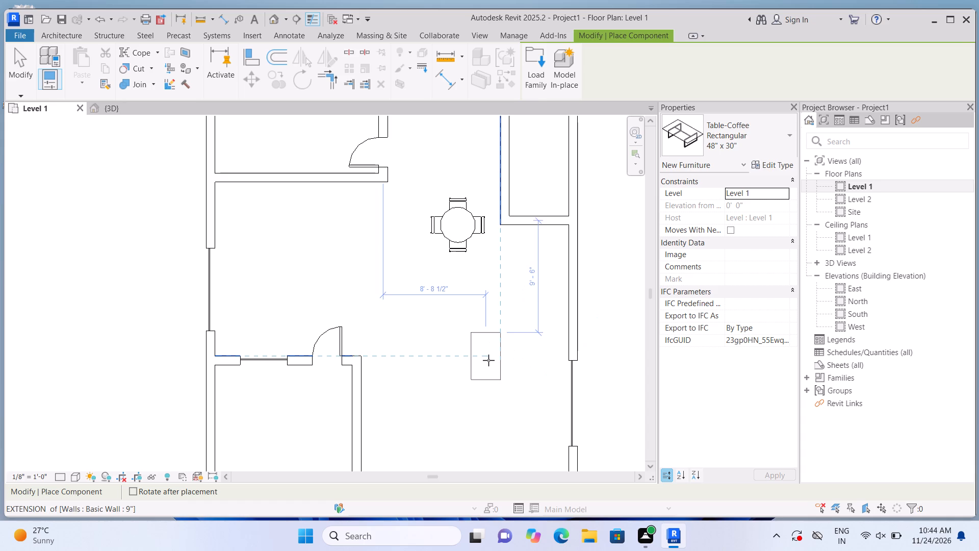
pyautogui.scroll(-3, 504, 362)
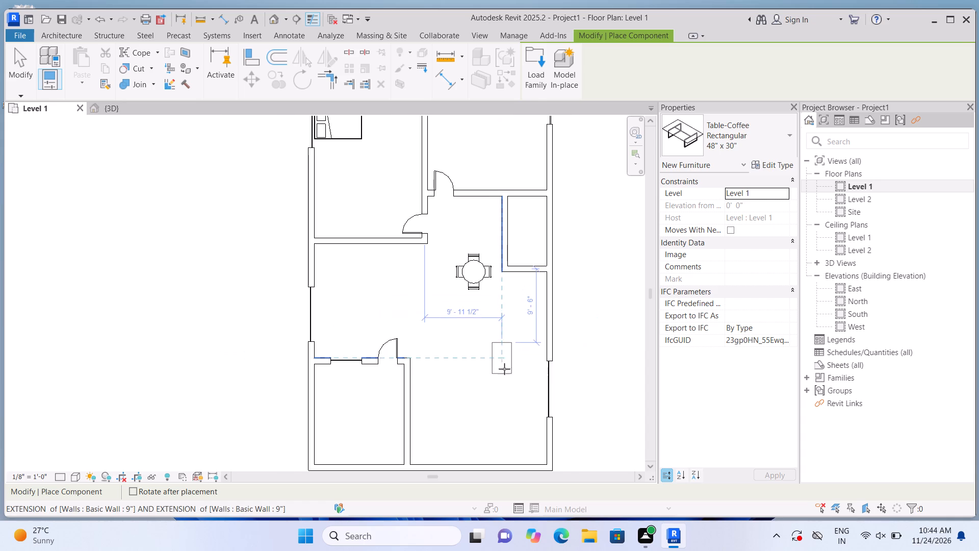
pyautogui.click(504, 406)
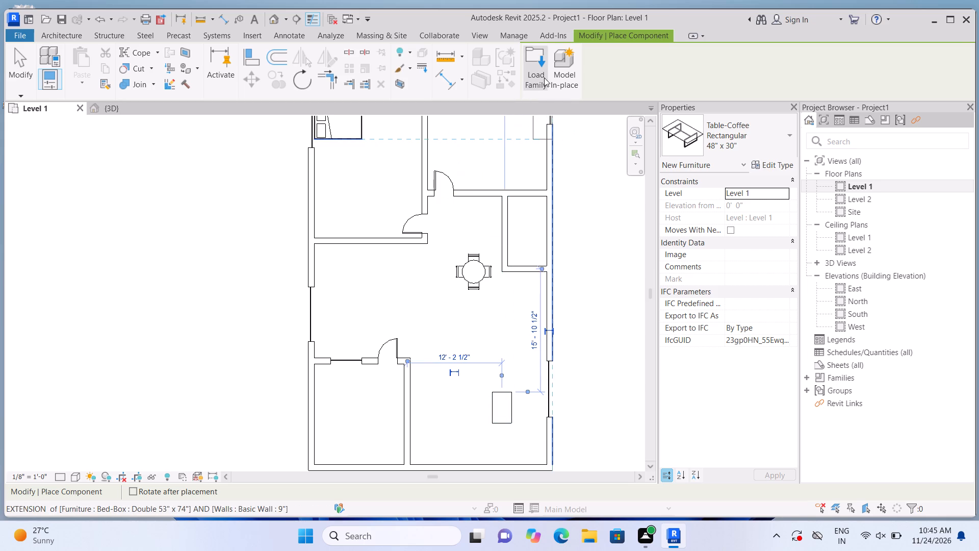
# Load the Sofa-Corbu family from the Seating folder of the Furniture library.
pyautogui.click(537, 73)
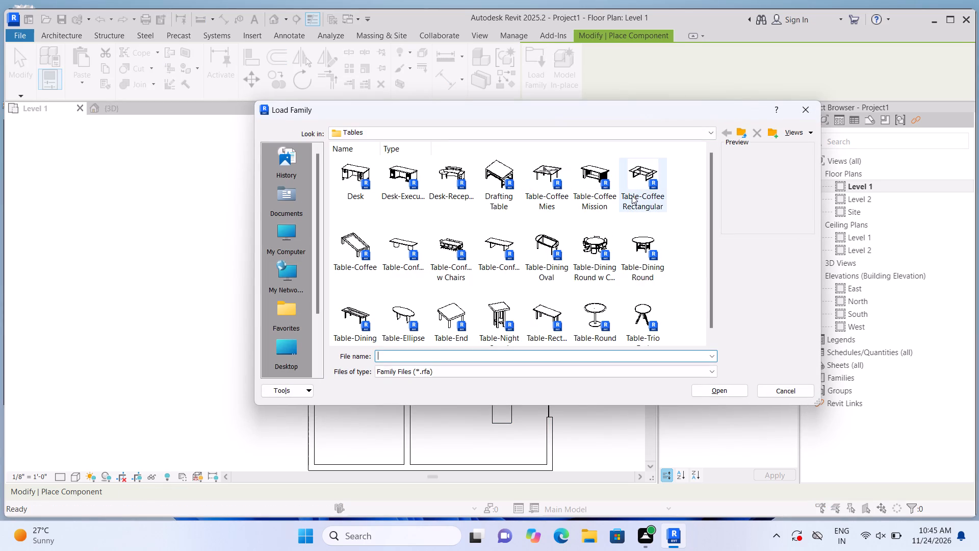
pyautogui.click(737, 129)
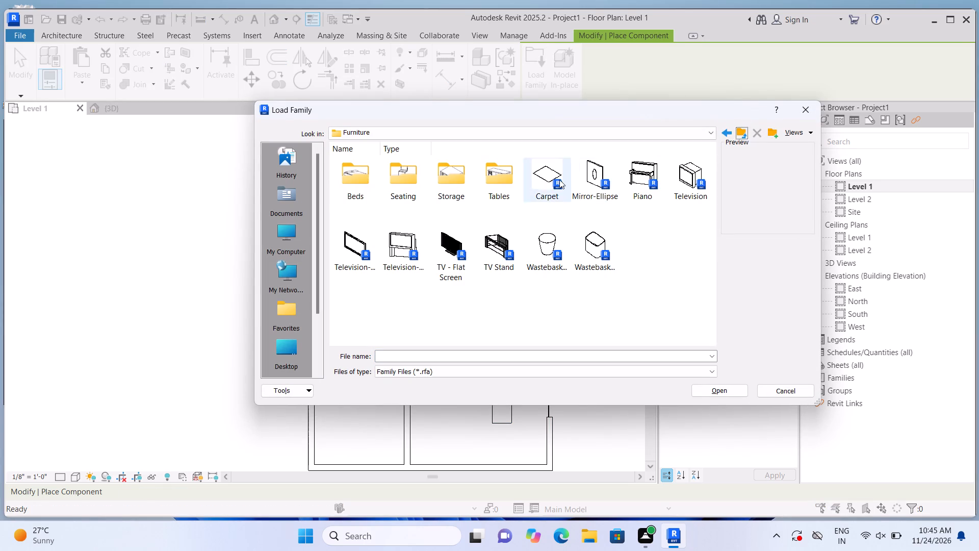
pyautogui.doubleClick(413, 183)
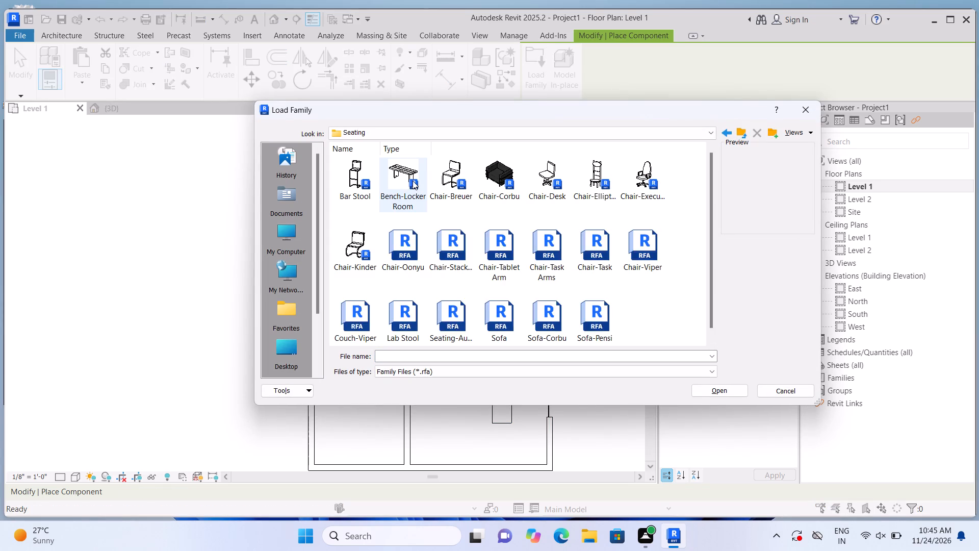
pyautogui.click(550, 314)
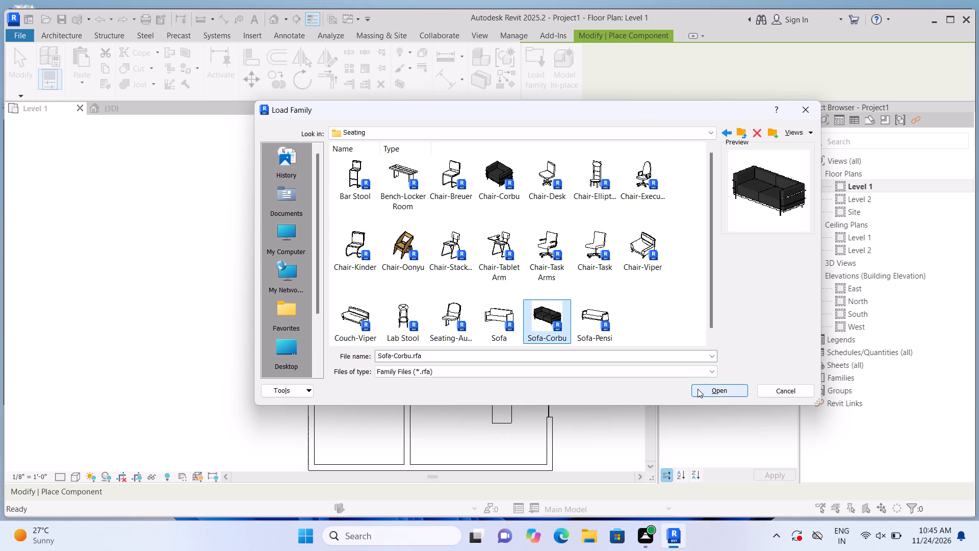
pyautogui.click(698, 389)
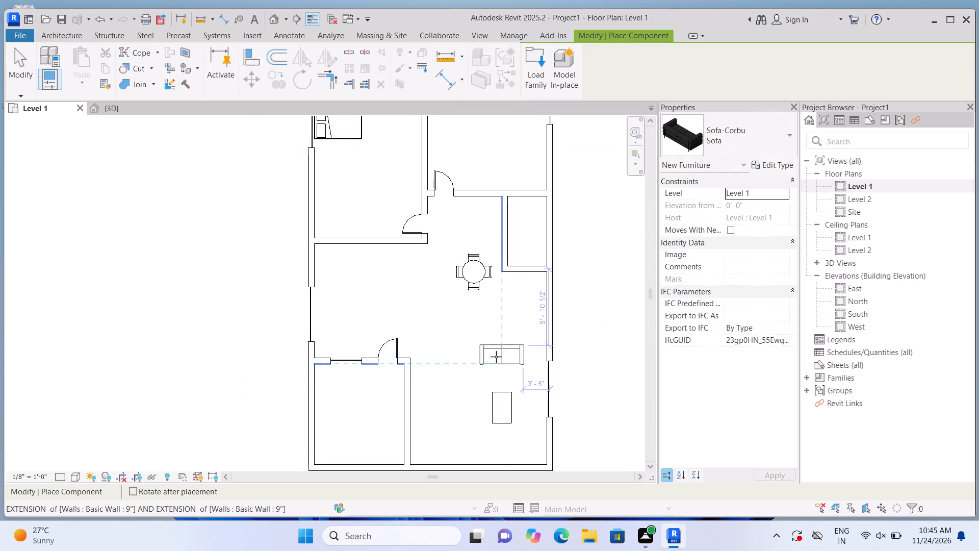
# Place a Sofa-Corbu with its back against the east wall, facing the coffee table, about 5' 0" from the south wall.
pyautogui.press('space')
pyautogui.press('space')
pyautogui.press('space')
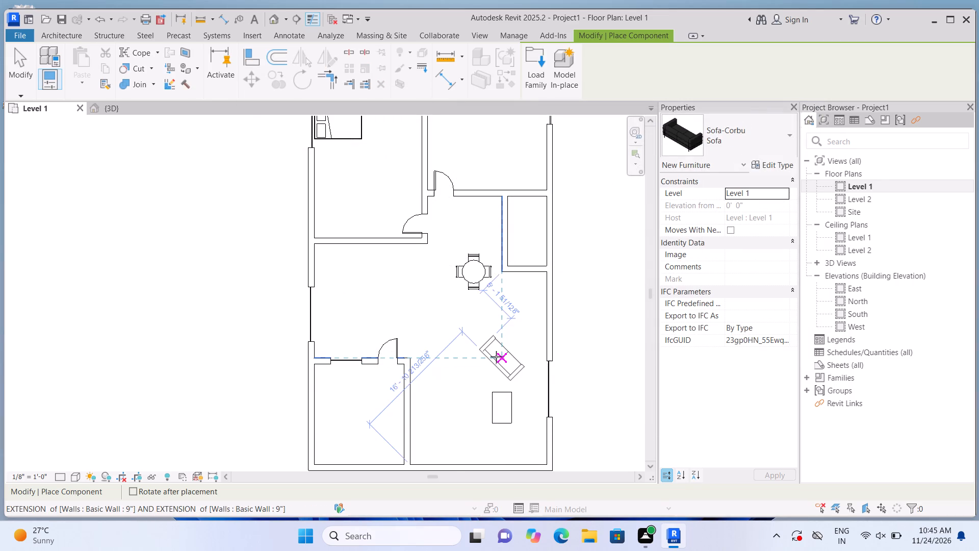
pyautogui.press('space')
pyautogui.press('space')
pyautogui.press('space')
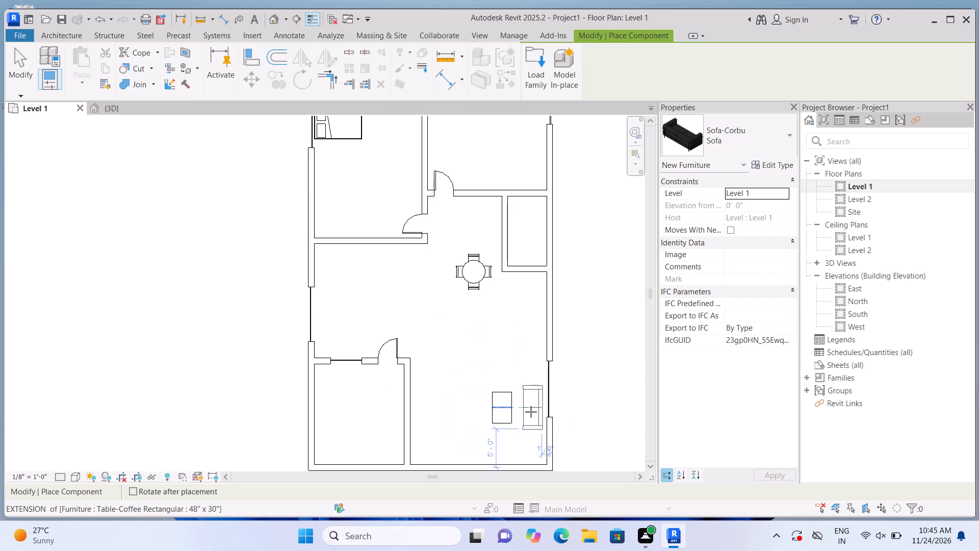
pyautogui.click(532, 412)
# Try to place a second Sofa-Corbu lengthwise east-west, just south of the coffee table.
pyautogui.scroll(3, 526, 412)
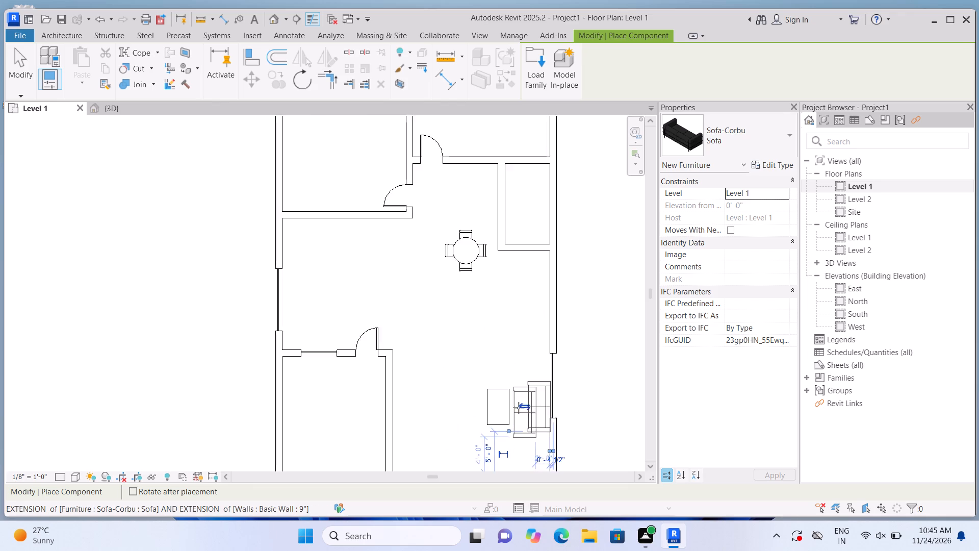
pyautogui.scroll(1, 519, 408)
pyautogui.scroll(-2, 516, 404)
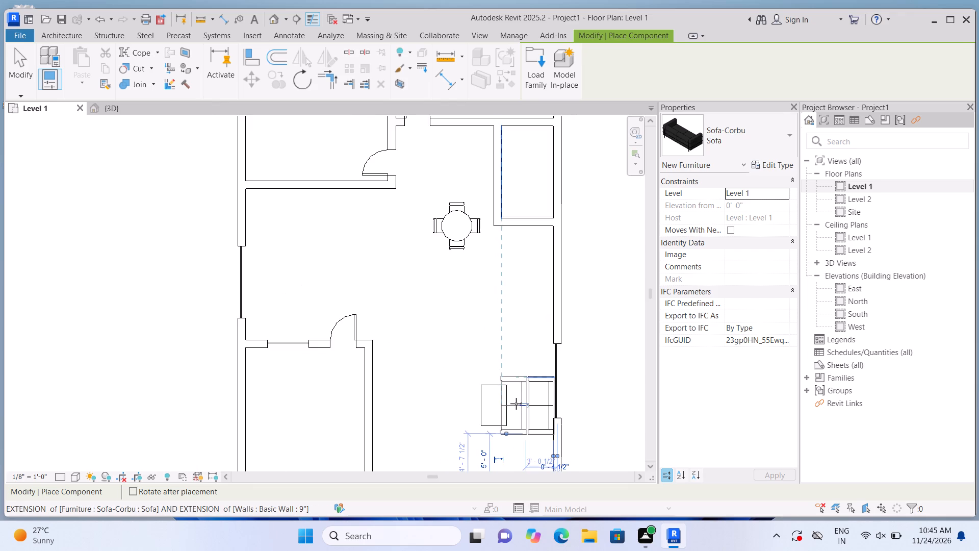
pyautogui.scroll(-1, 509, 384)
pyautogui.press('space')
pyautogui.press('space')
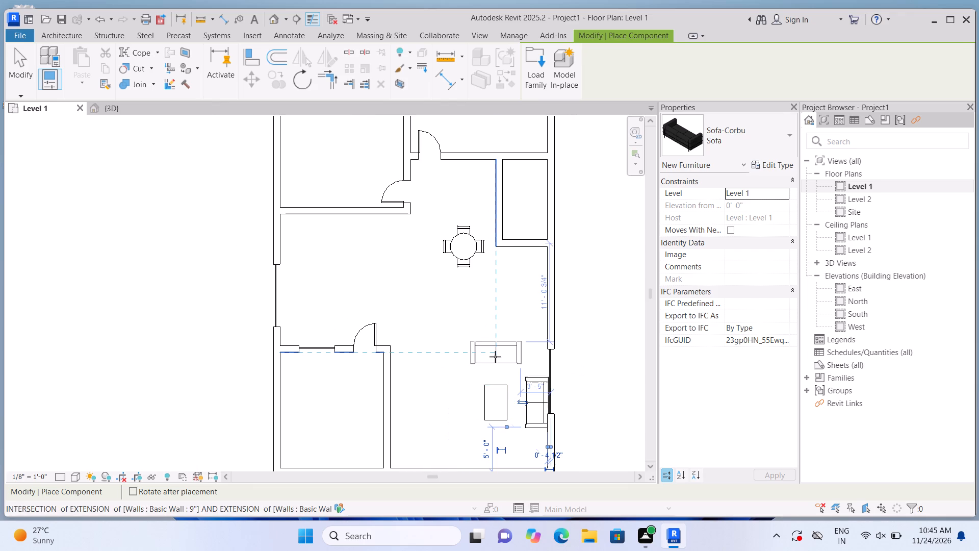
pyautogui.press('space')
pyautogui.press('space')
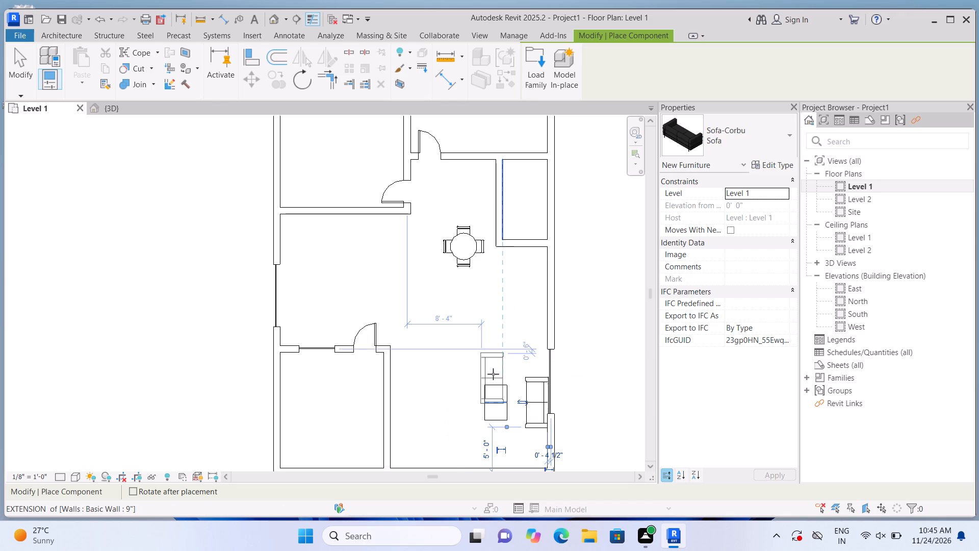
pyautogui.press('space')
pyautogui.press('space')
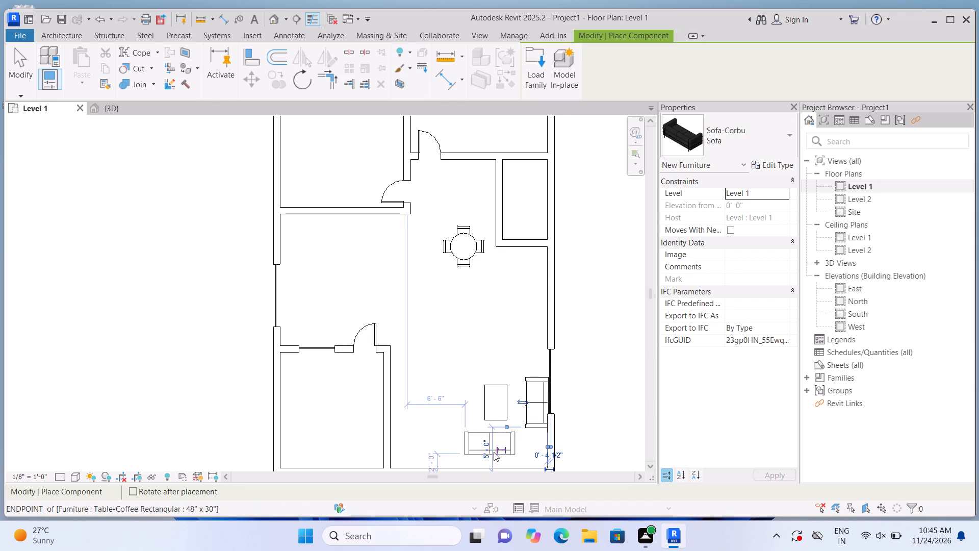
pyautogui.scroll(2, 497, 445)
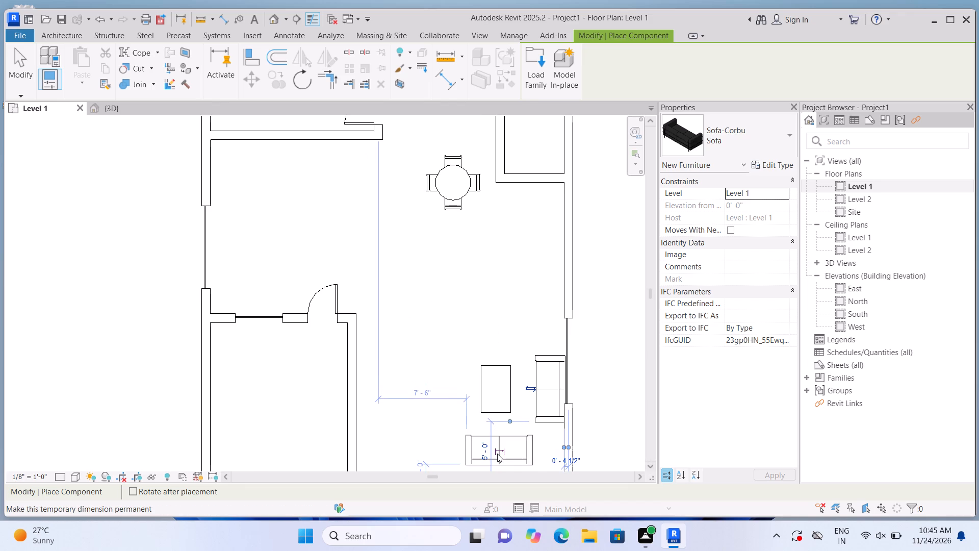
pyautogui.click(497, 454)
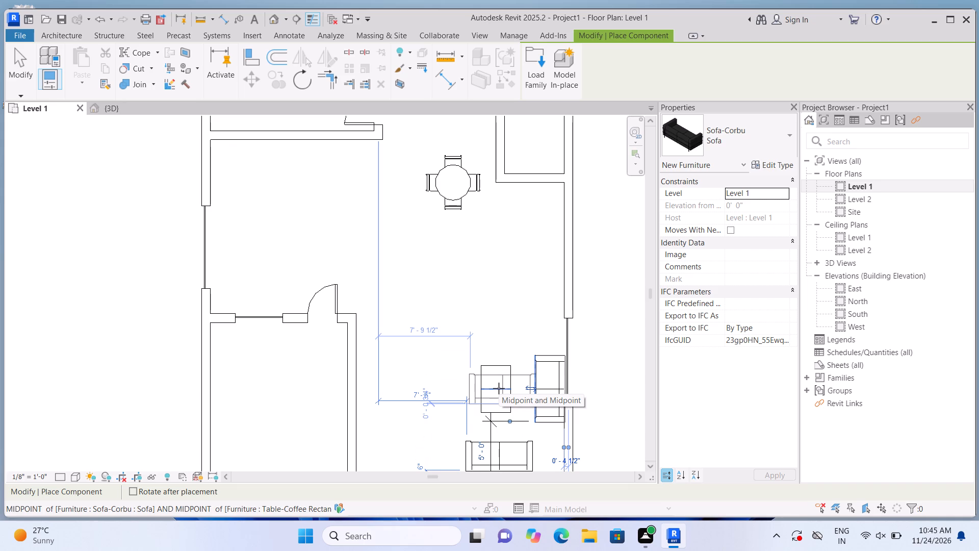
# Place a second Sofa-Corbu west of the coffee table, facing east, about 3' 9" from the south-west room's partition.
pyautogui.scroll(-1, 499, 387)
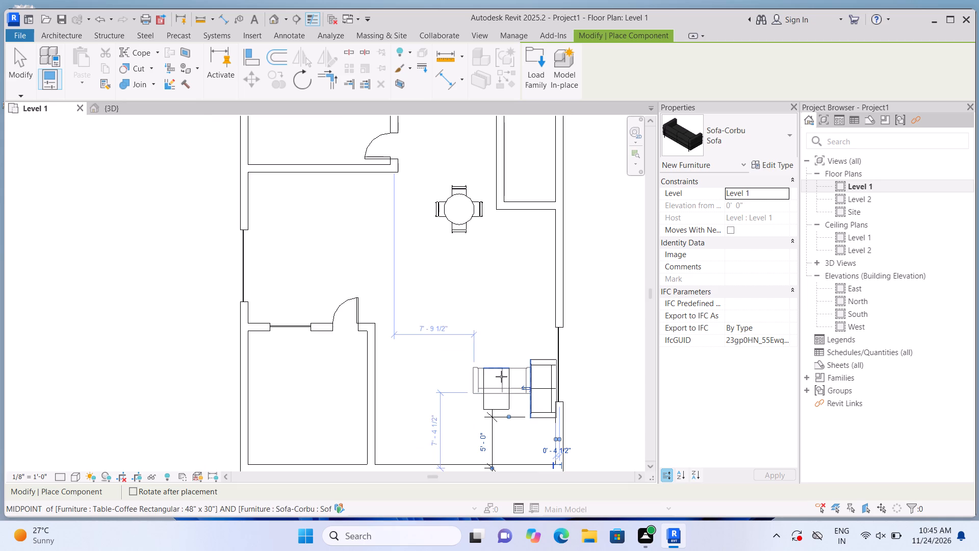
pyautogui.press('space')
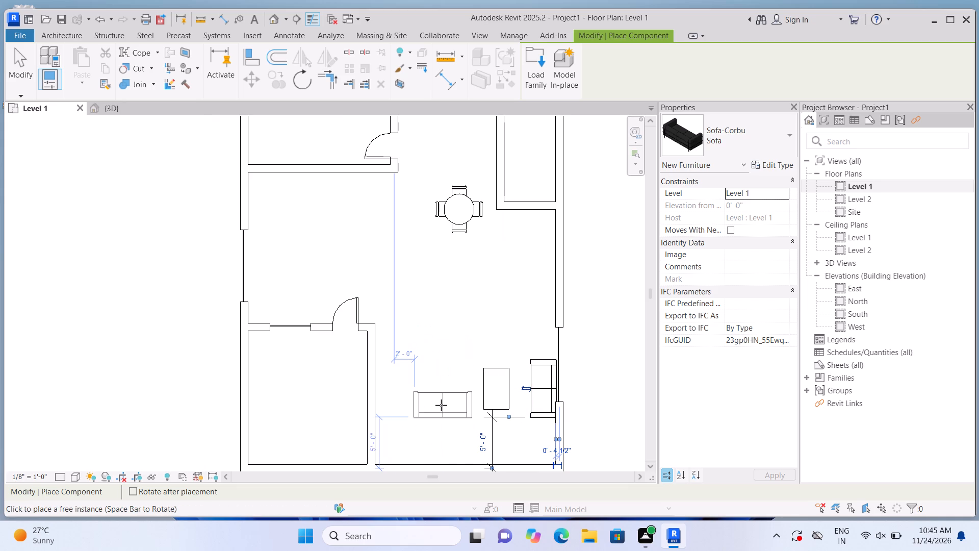
pyautogui.press('space')
pyautogui.press('space')
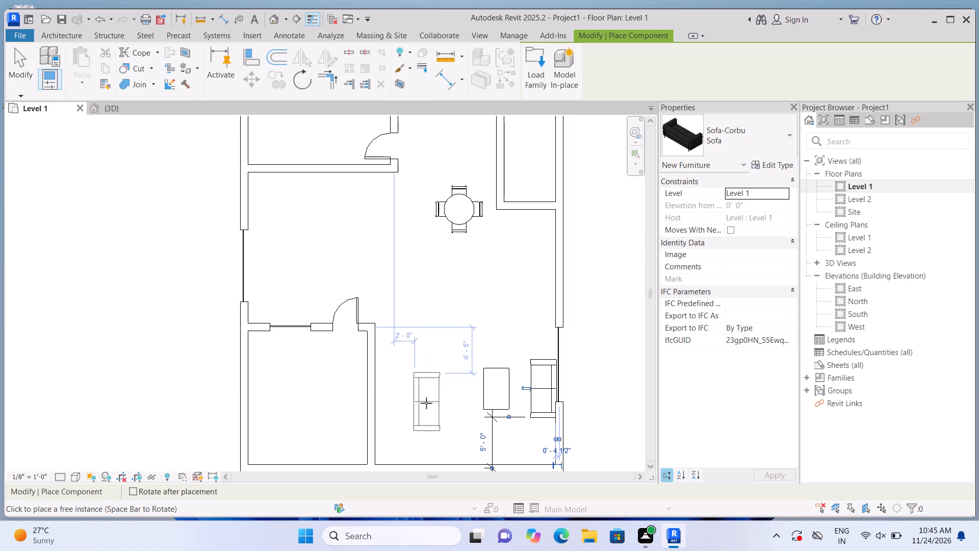
pyautogui.click(422, 395)
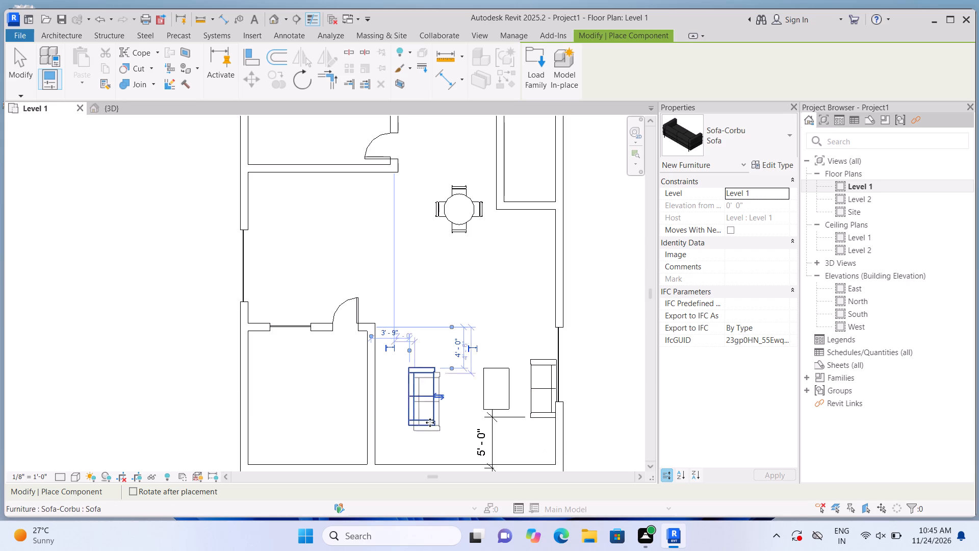
# Place a third Sofa-Corbu lengthwise east-west, south of the coffee table, about 1' 6" from the south wall.
pyautogui.press('space')
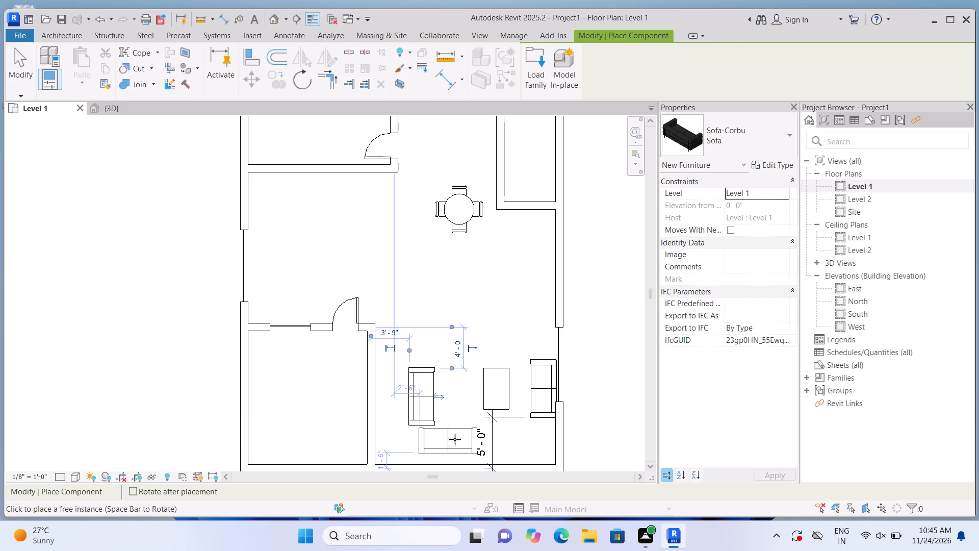
pyautogui.click(477, 441)
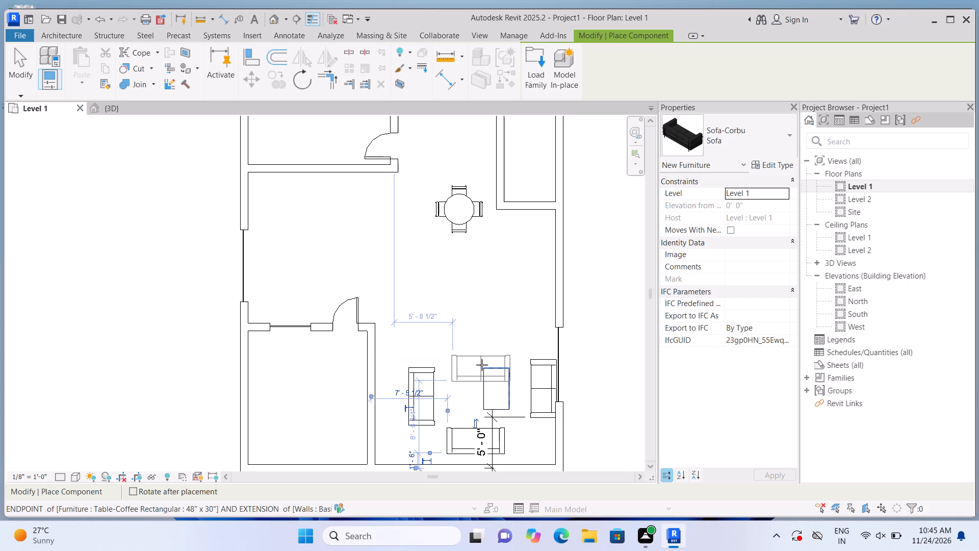
pyautogui.press('Escape')
pyautogui.press('Escape')
# Delete the Sofa-Corbu that stands against the east wall.
pyautogui.click(538, 395)
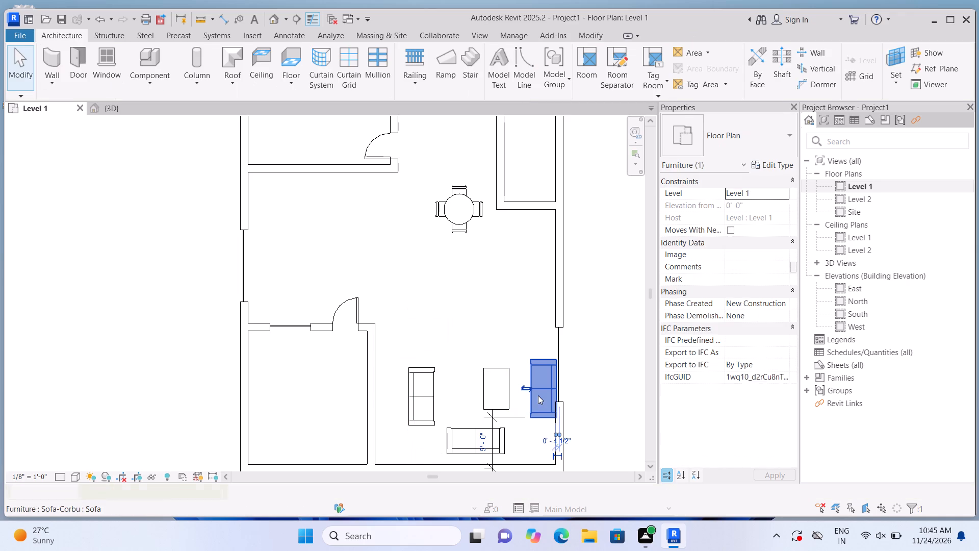
pyautogui.press('Delete')
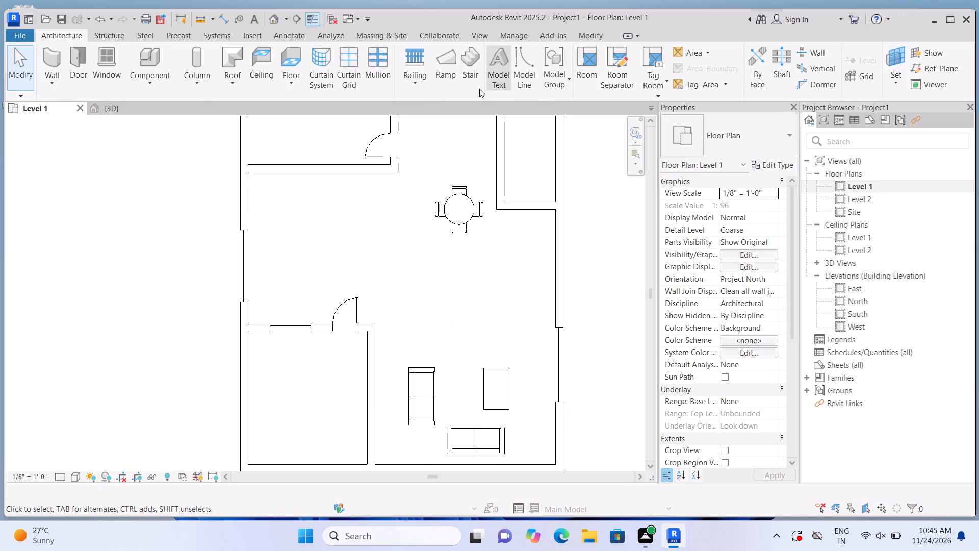
# Load the Sofa-Corbu family again from the Seating folder for placement.
pyautogui.click(161, 58)
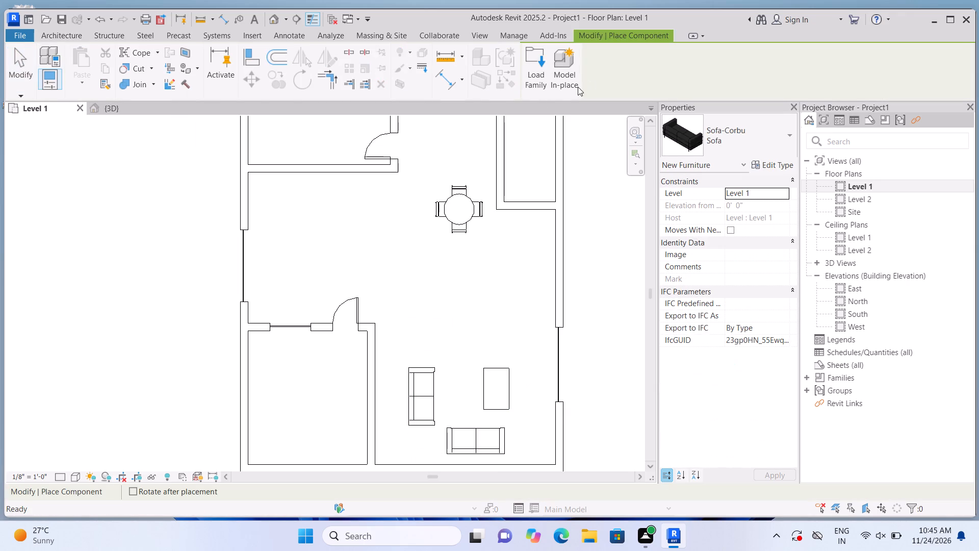
pyautogui.click(539, 76)
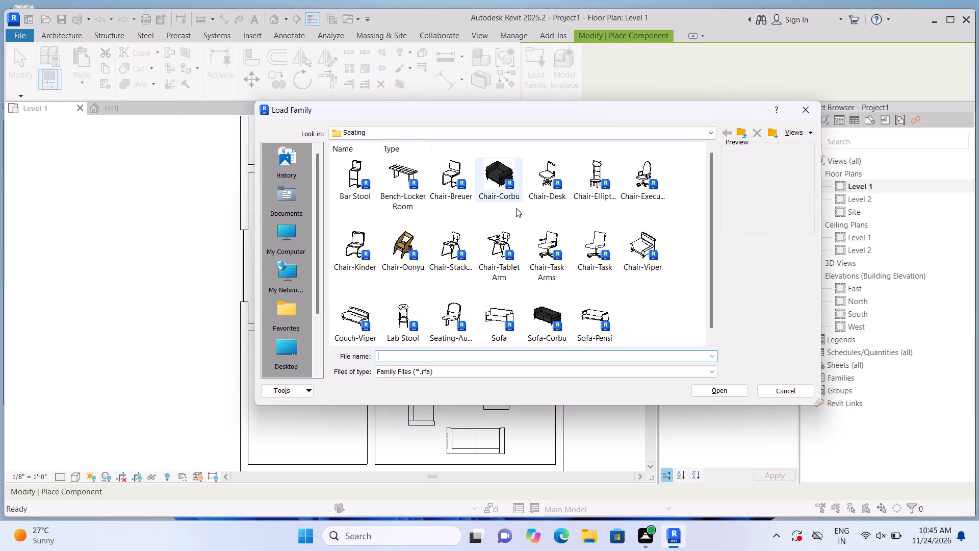
pyautogui.click(547, 305)
pyautogui.click(732, 389)
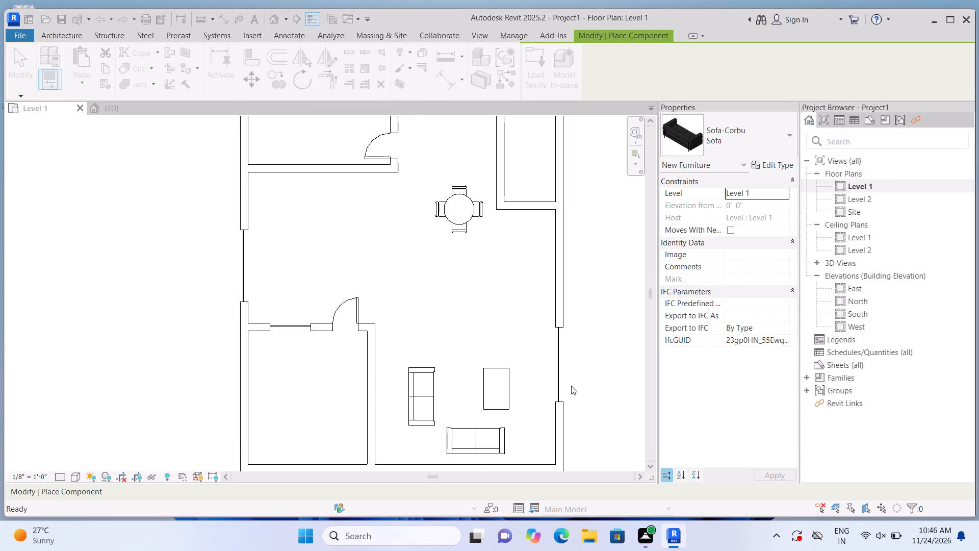
# Place a Sofa-Corbu east of the coffee table, facing west and aligned with the west sofa, about 1' 0" from the east wall.
pyautogui.scroll(2, 536, 394)
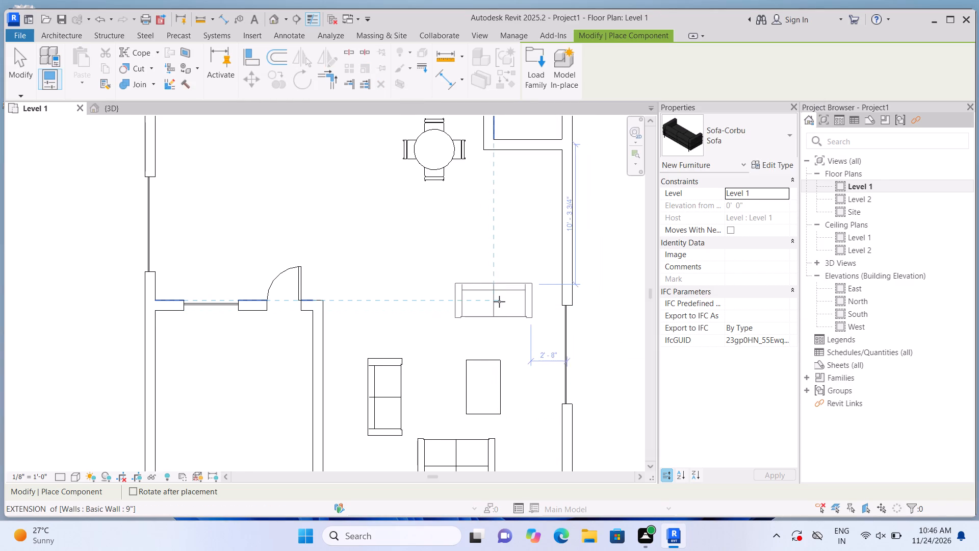
pyautogui.press('space')
pyautogui.press('space')
pyautogui.press('space')
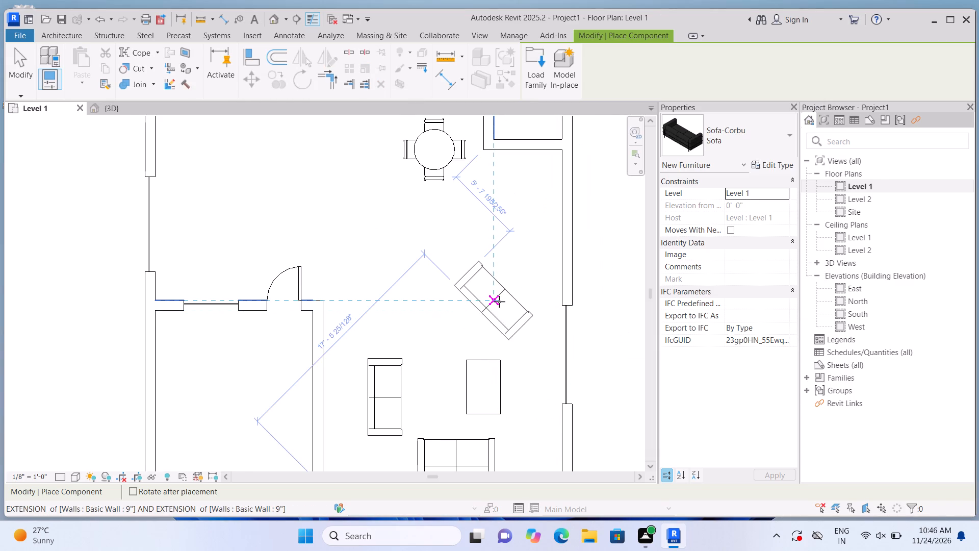
pyautogui.press('space')
pyautogui.press('space')
pyautogui.press('space')
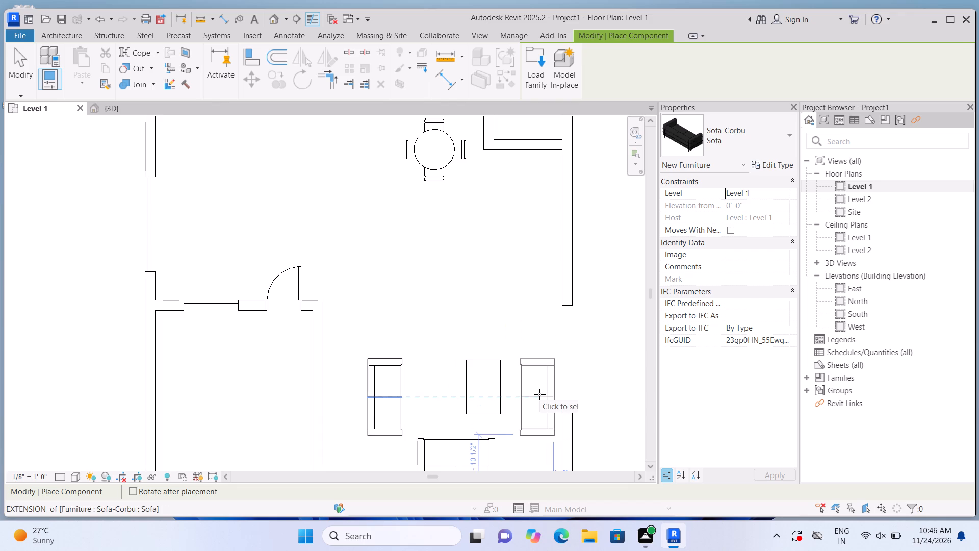
pyautogui.click(539, 394)
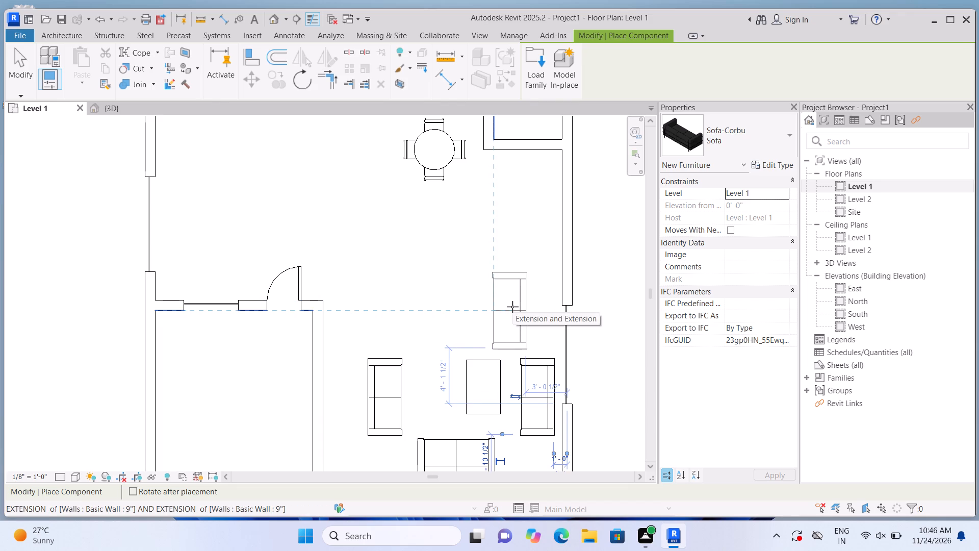
pyautogui.press('Escape')
pyautogui.press('Escape')
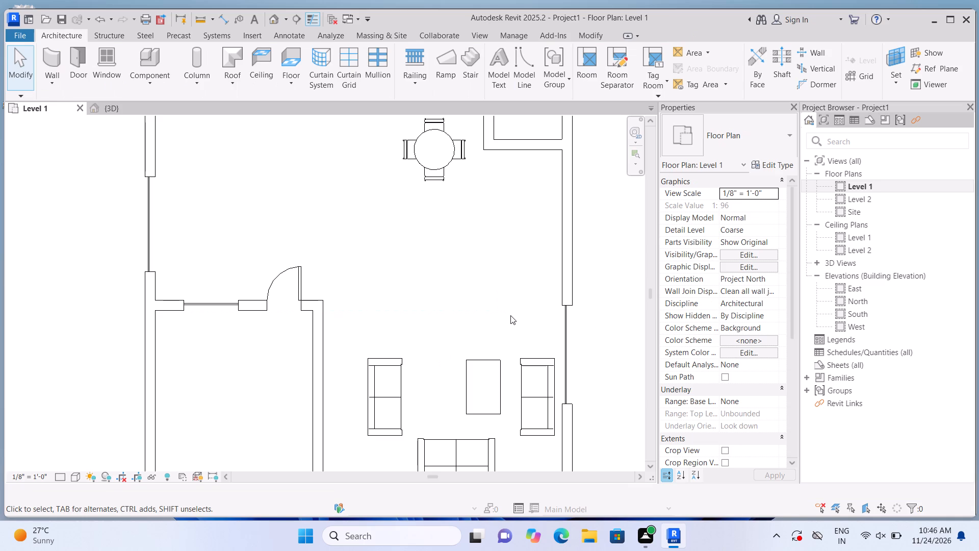
# Create a Generic - 12" roof by footprint based on Level 2, with a slope-defining rectangular boundary along the building's outer wall faces.
pyautogui.scroll(-3, 518, 296)
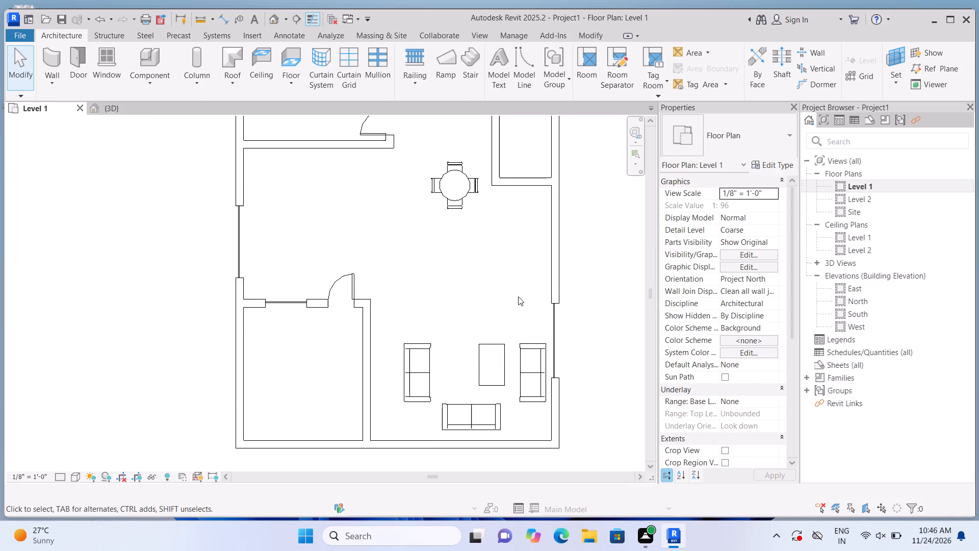
pyautogui.scroll(-4, 518, 296)
pyautogui.scroll(3, 570, 193)
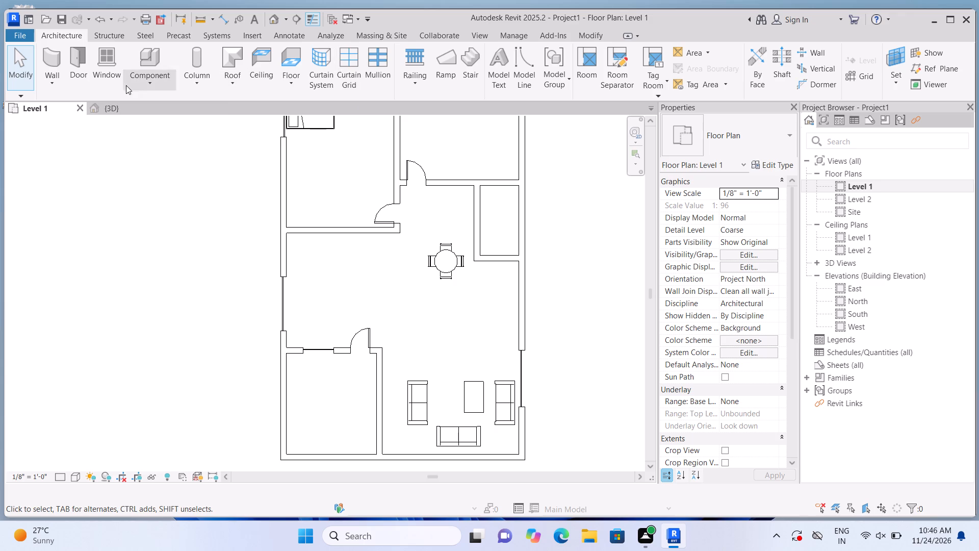
pyautogui.click(231, 81)
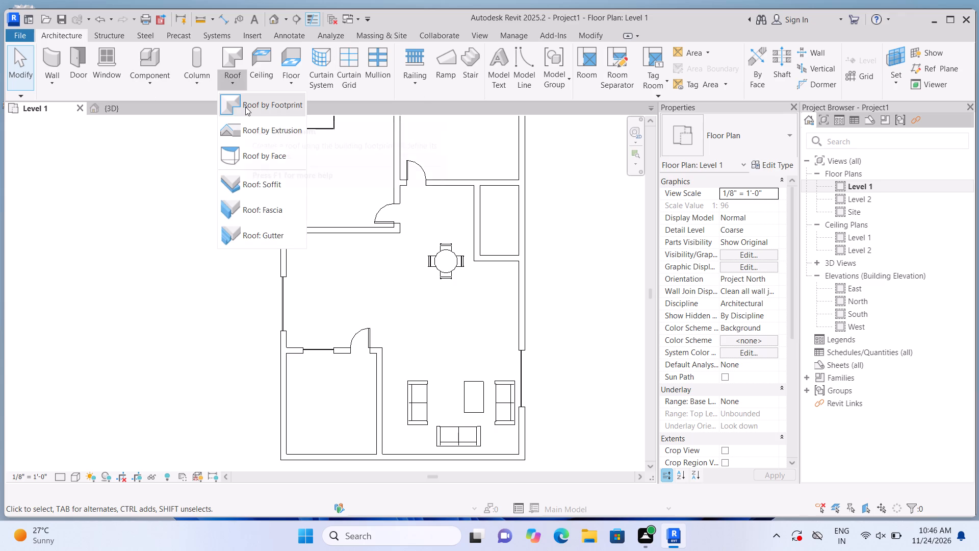
pyautogui.click(244, 107)
pyautogui.click(505, 299)
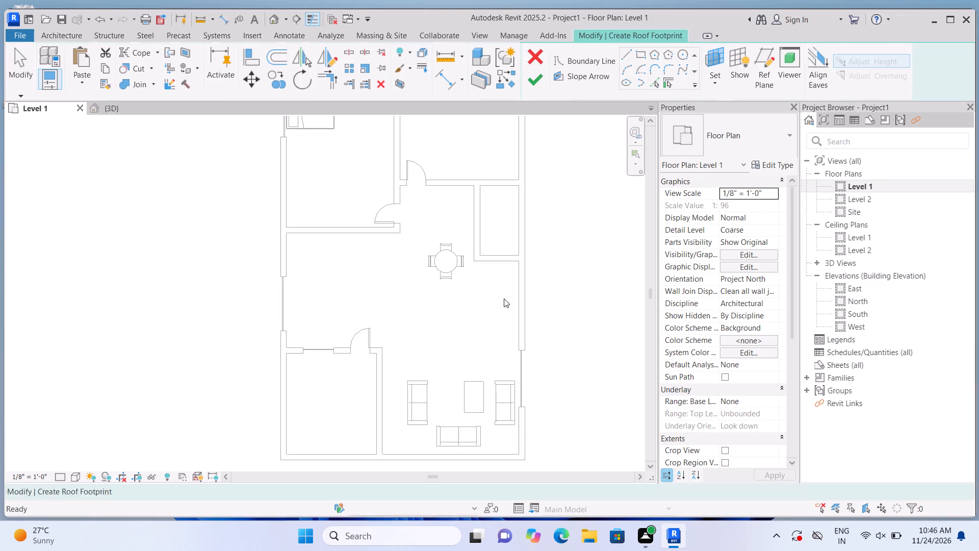
pyautogui.click(636, 54)
pyautogui.scroll(-2, 487, 437)
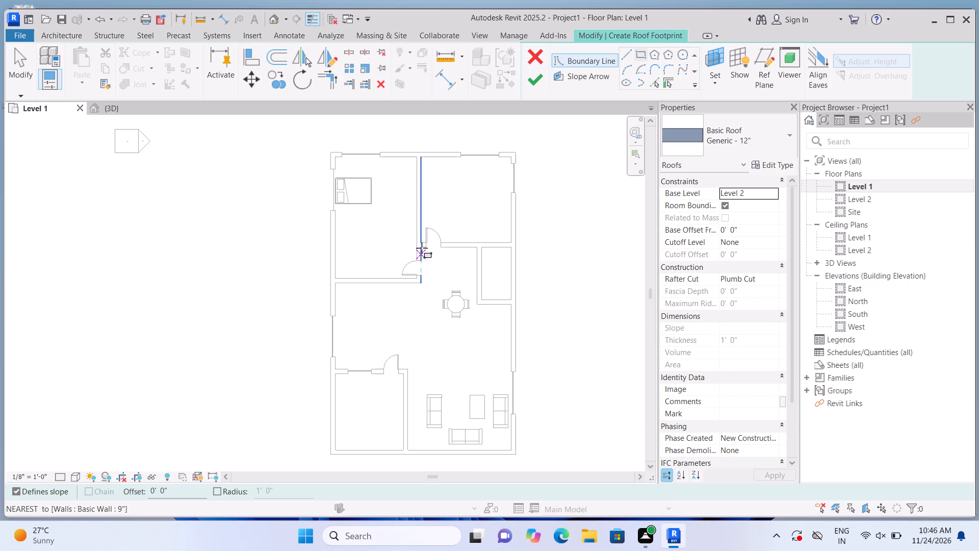
pyautogui.scroll(1, 416, 220)
pyautogui.scroll(1, 379, 184)
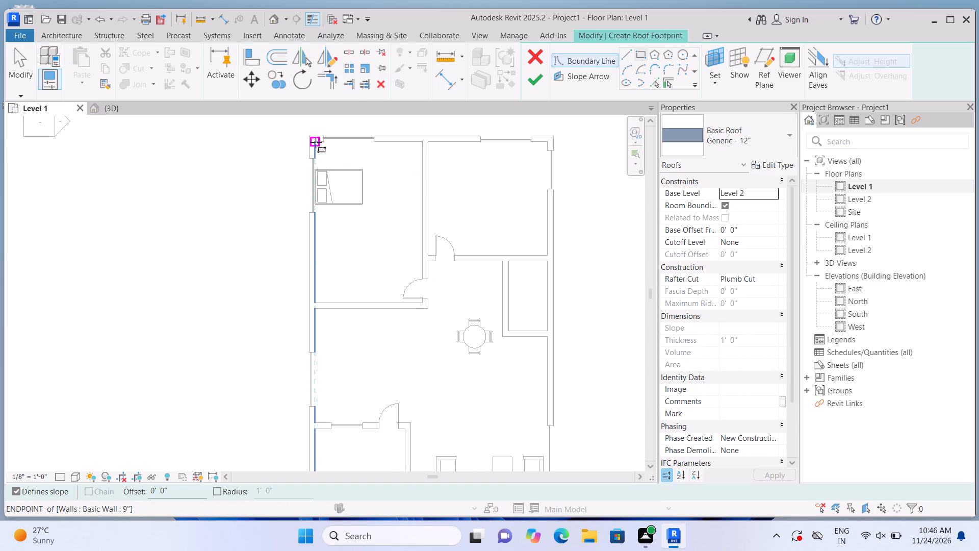
pyautogui.click(313, 139)
pyautogui.scroll(-3, 355, 243)
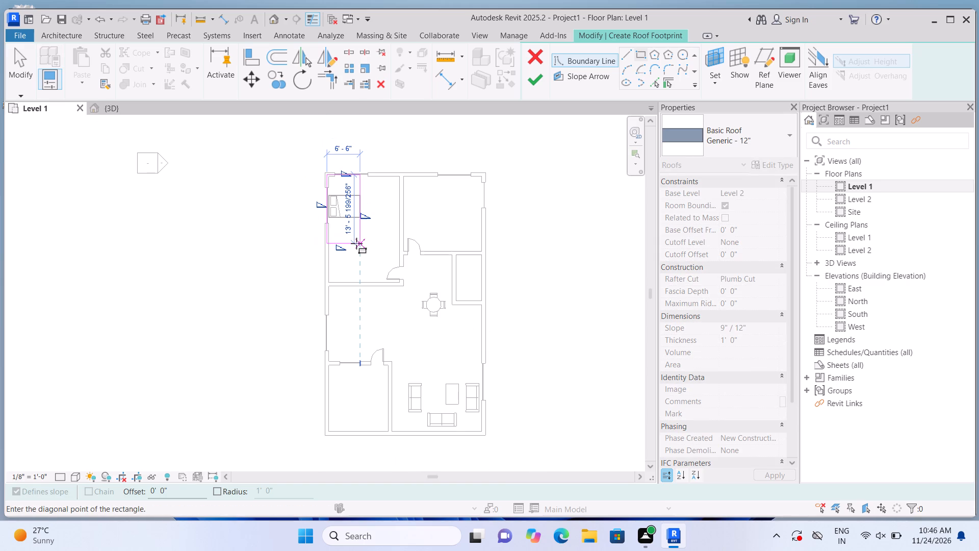
pyautogui.press('Escape')
pyautogui.scroll(2, 347, 186)
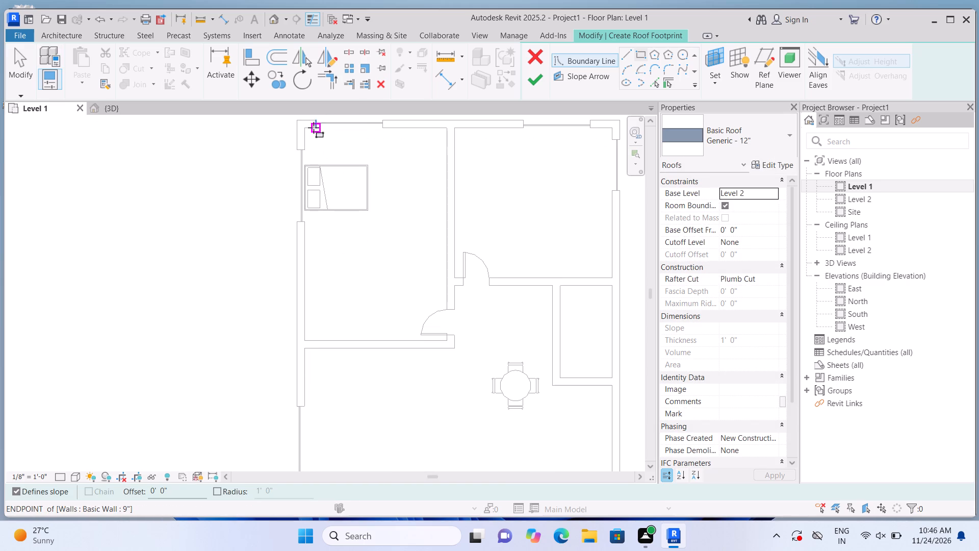
pyautogui.click(295, 120)
pyautogui.scroll(-5, 341, 266)
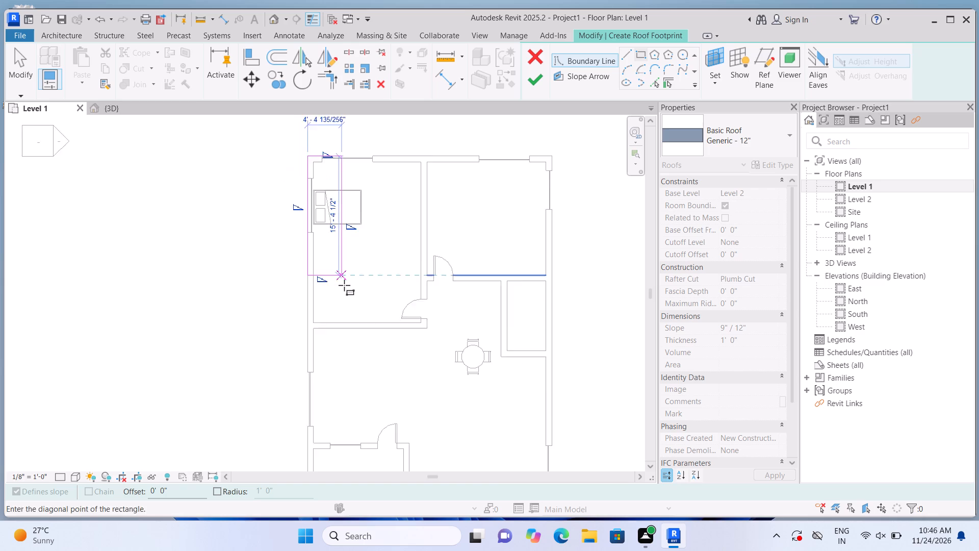
pyautogui.scroll(-2, 362, 319)
pyautogui.scroll(4, 457, 459)
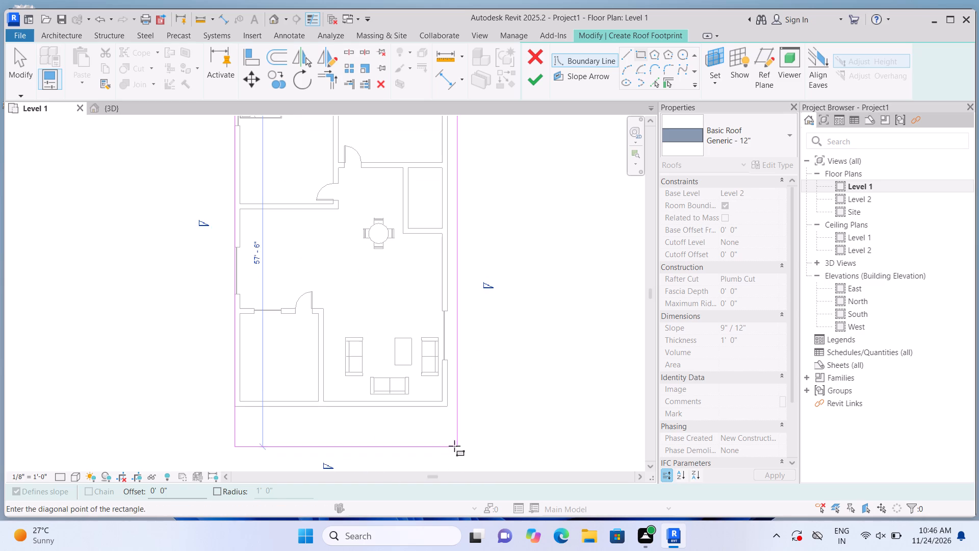
pyautogui.click(448, 408)
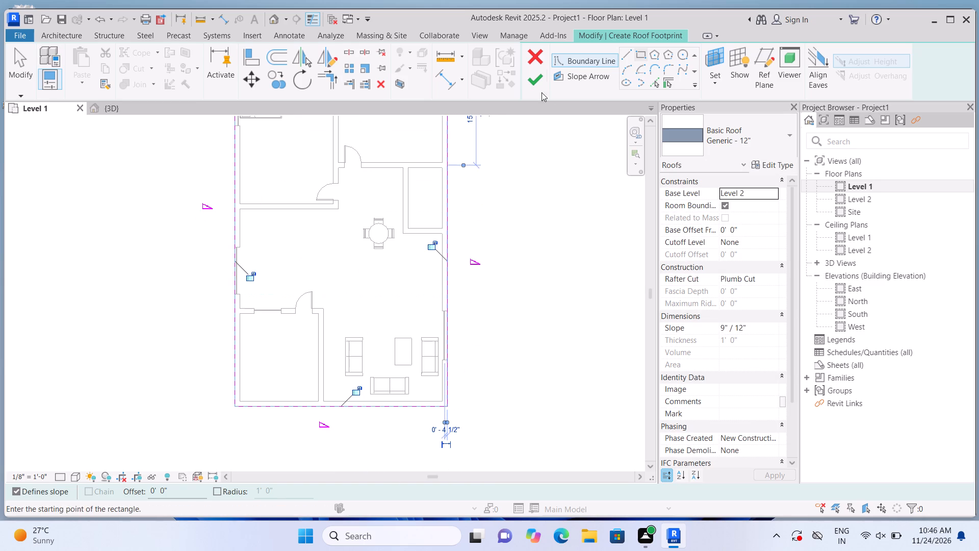
pyautogui.click(539, 82)
# In the 3D view, set the roof's slope to 0" / 12".
pyautogui.scroll(-5, 484, 288)
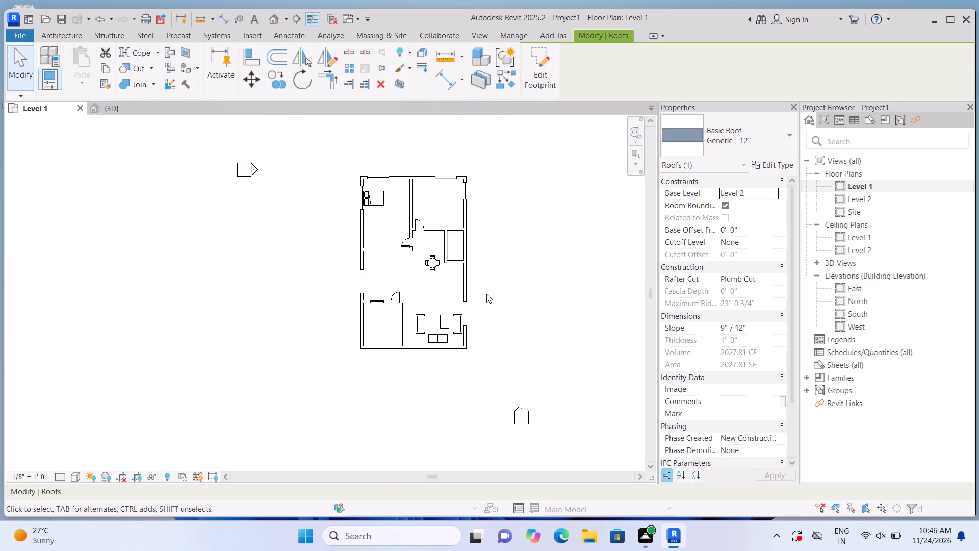
pyautogui.moveTo(531, 211); pyautogui.dragTo(508, 247, button='middle')
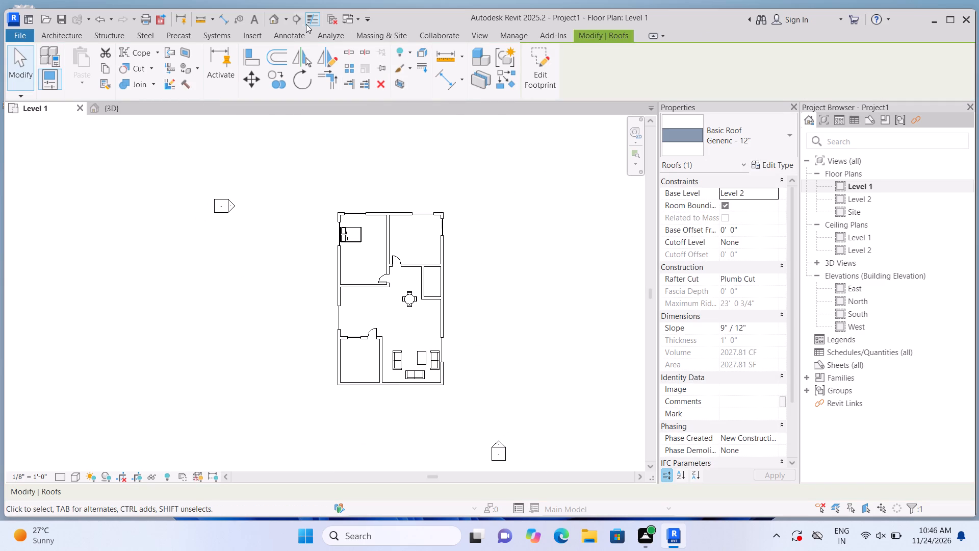
pyautogui.click(270, 19)
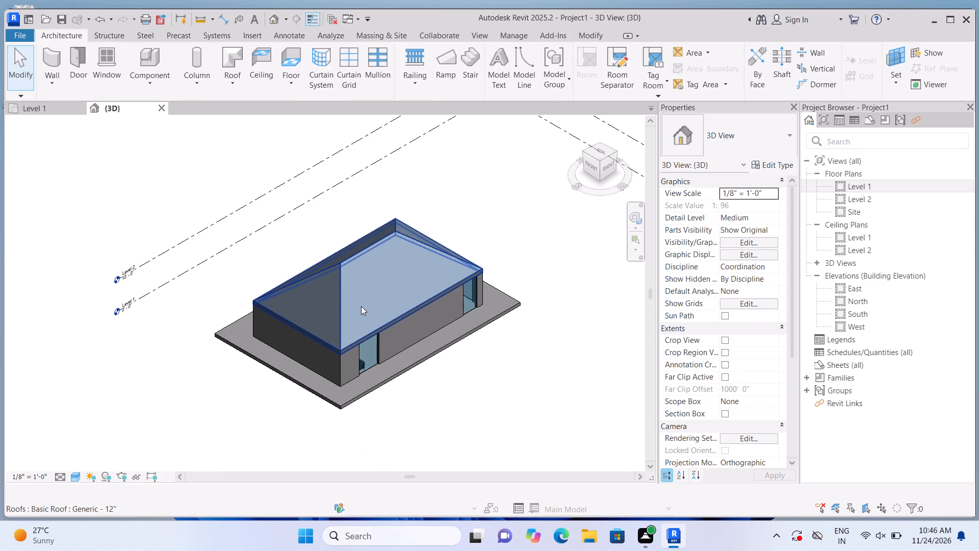
pyautogui.click(361, 307)
pyautogui.scroll(1, 361, 317)
pyautogui.scroll(1, 404, 386)
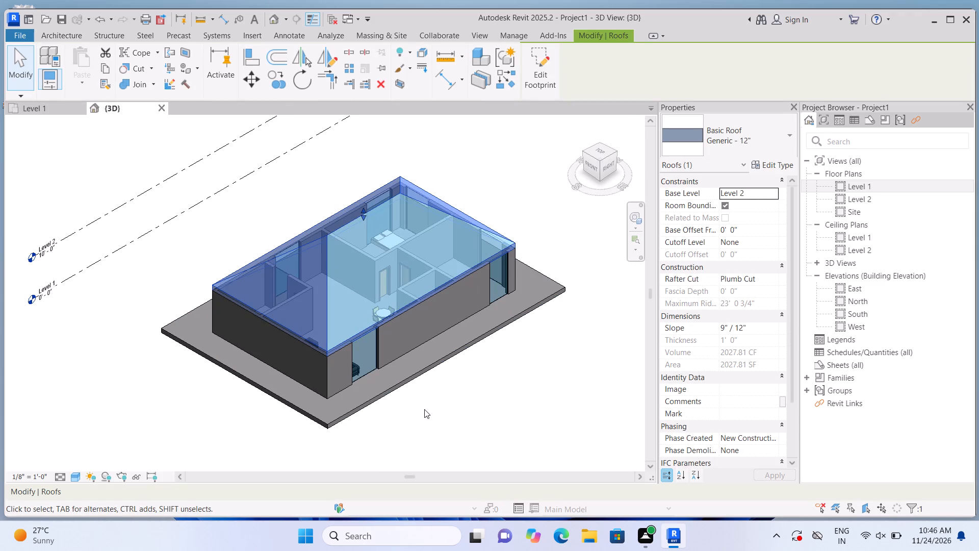
pyautogui.click(756, 326)
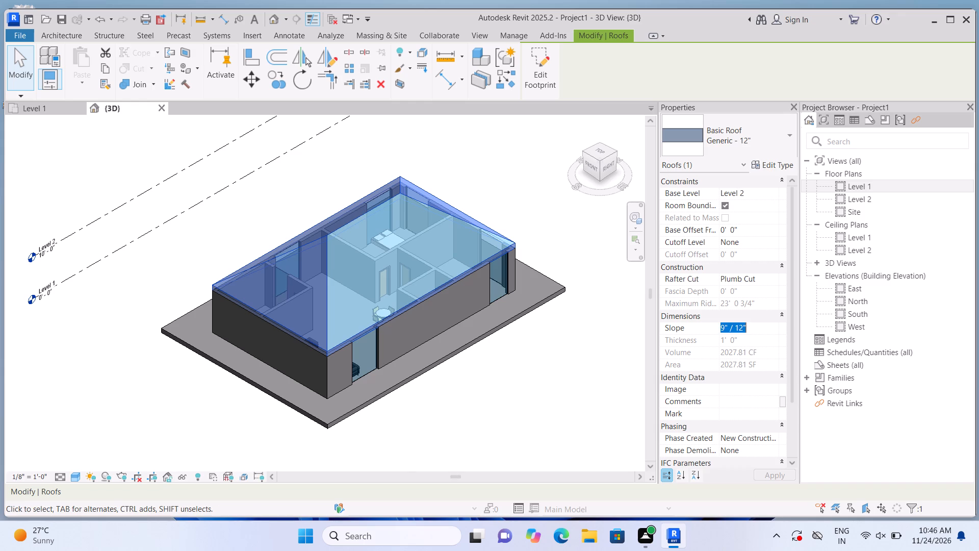
pyautogui.press('BackSpace')
pyautogui.press('0')
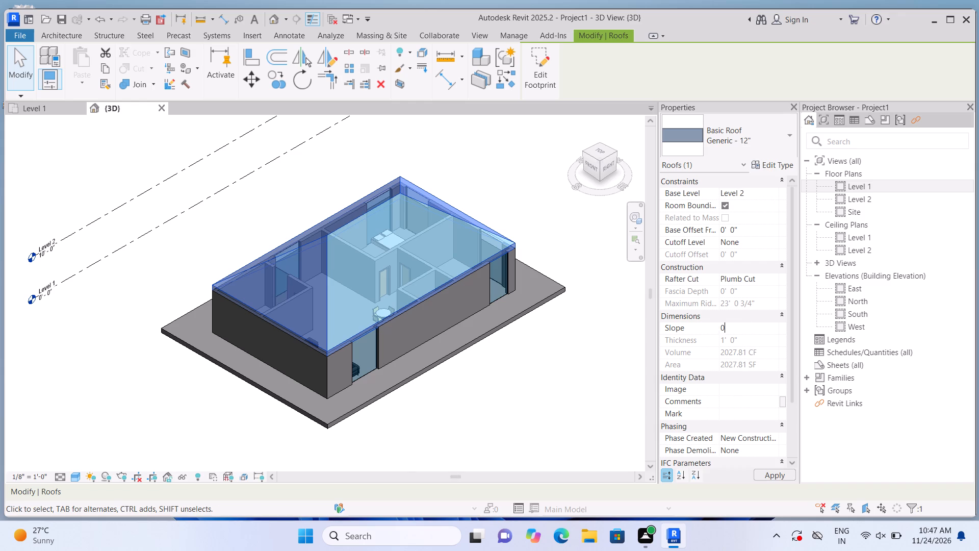
pyautogui.press('Return')
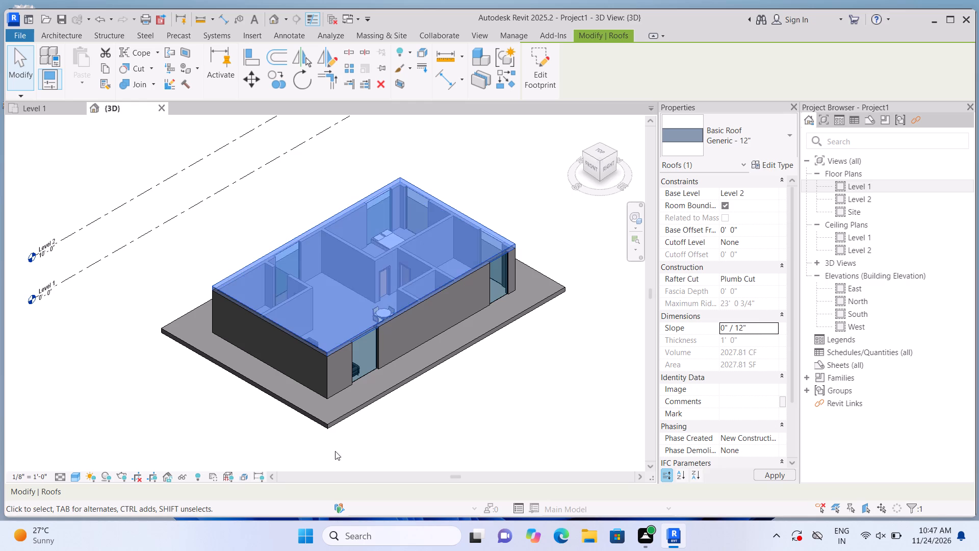
pyautogui.click(406, 433)
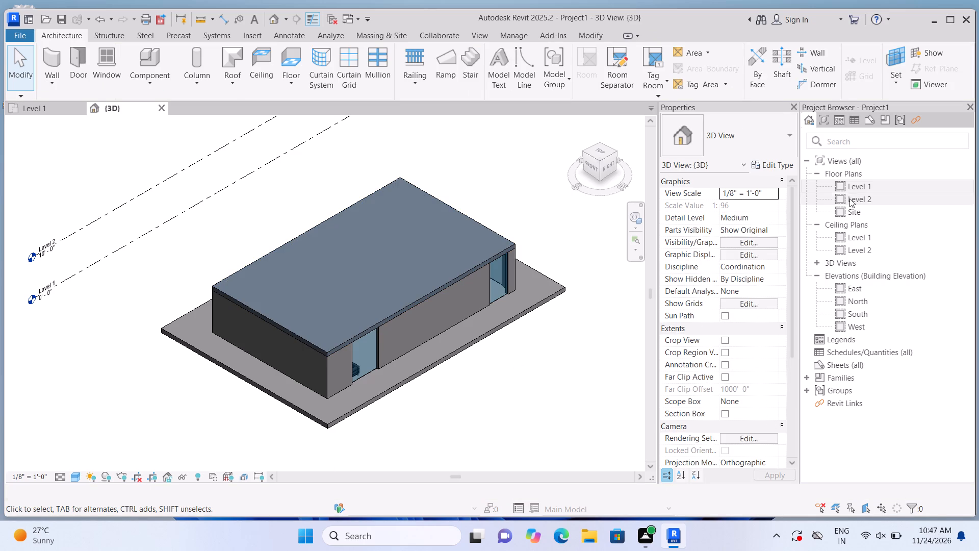
# Open the Level 1 floor plan view.
pyautogui.doubleClick(840, 185)
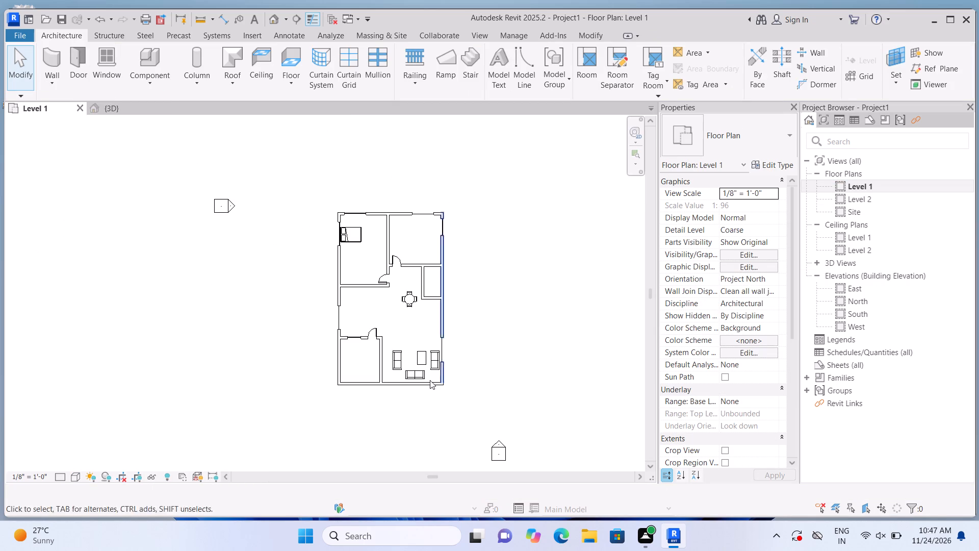
pyautogui.scroll(6, 390, 384)
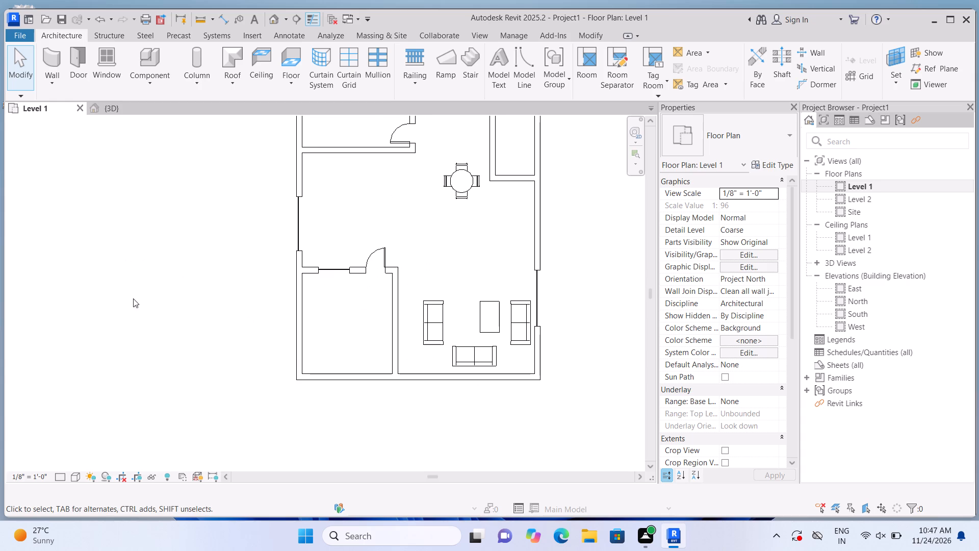
pyautogui.scroll(-4, 143, 341)
pyautogui.scroll(1, 145, 344)
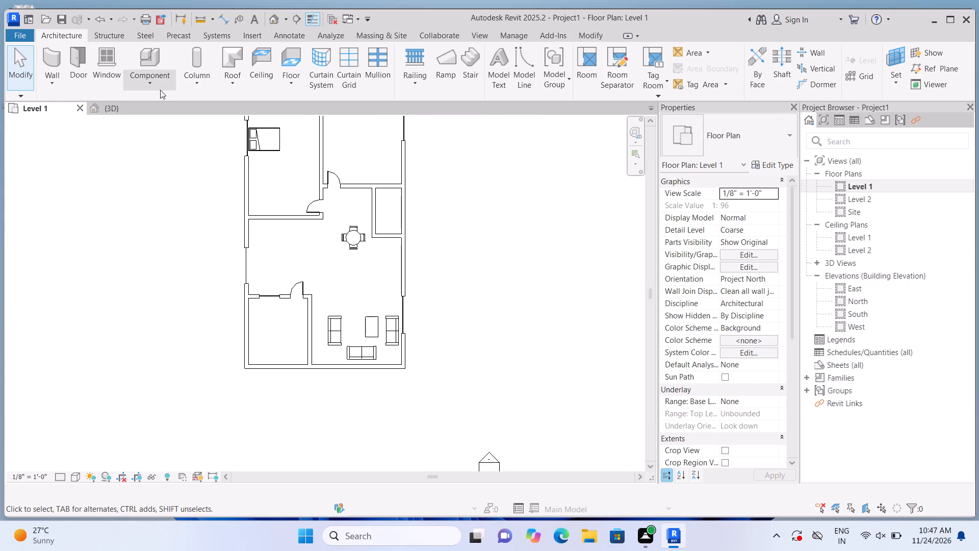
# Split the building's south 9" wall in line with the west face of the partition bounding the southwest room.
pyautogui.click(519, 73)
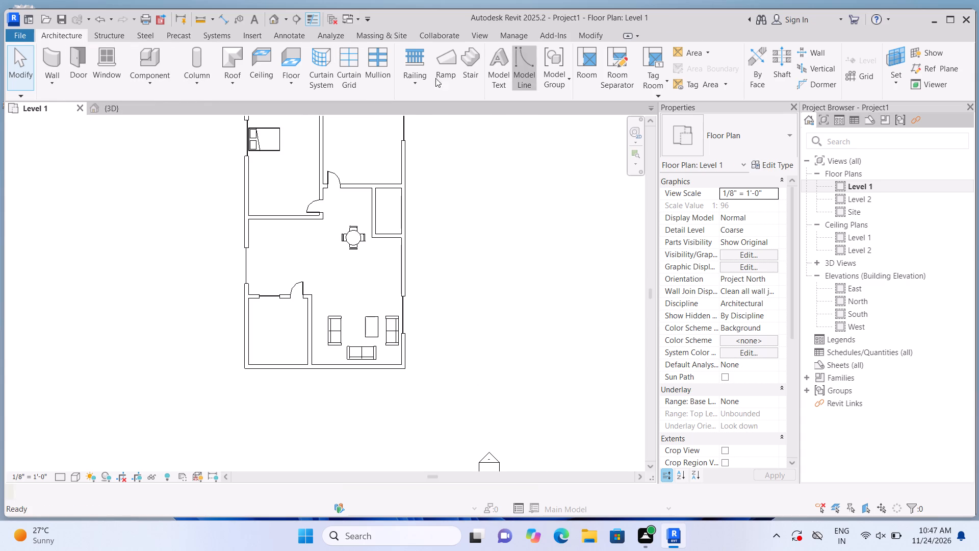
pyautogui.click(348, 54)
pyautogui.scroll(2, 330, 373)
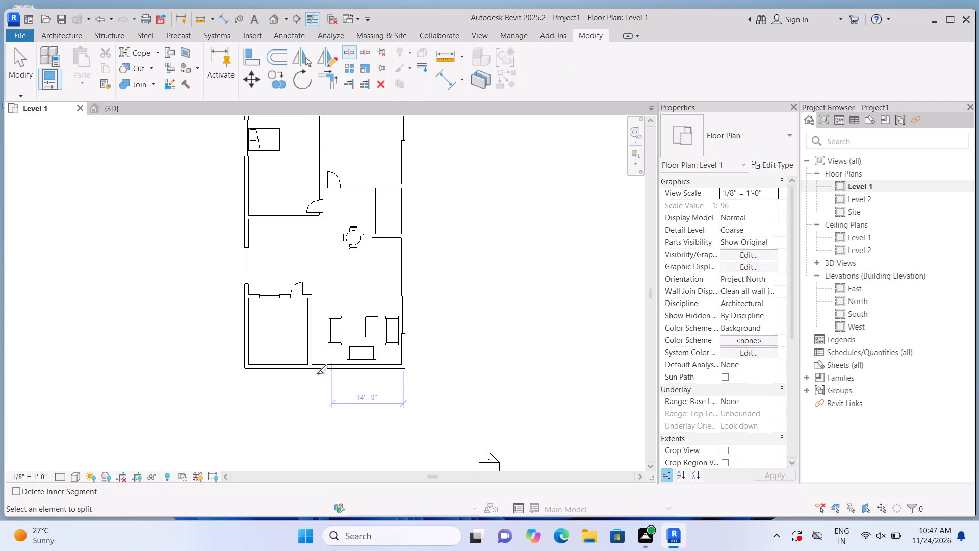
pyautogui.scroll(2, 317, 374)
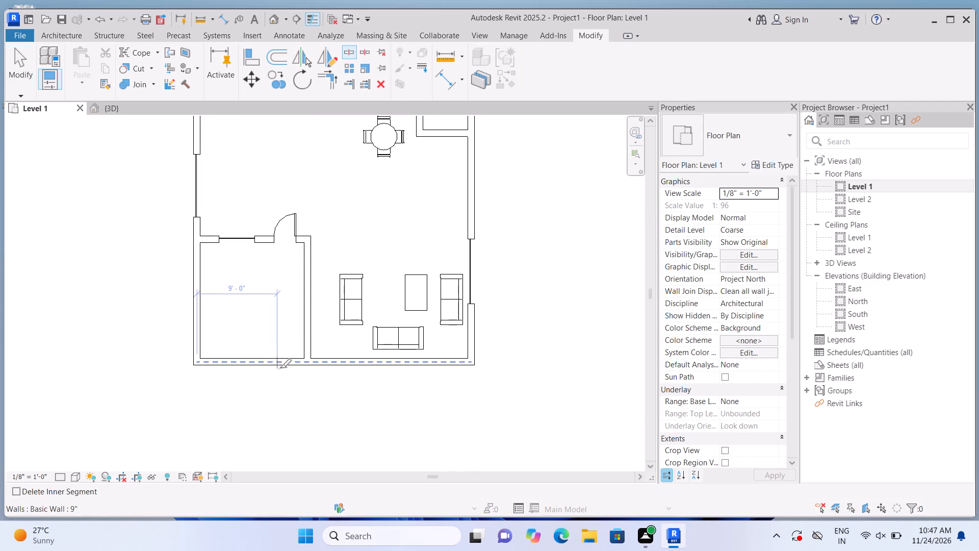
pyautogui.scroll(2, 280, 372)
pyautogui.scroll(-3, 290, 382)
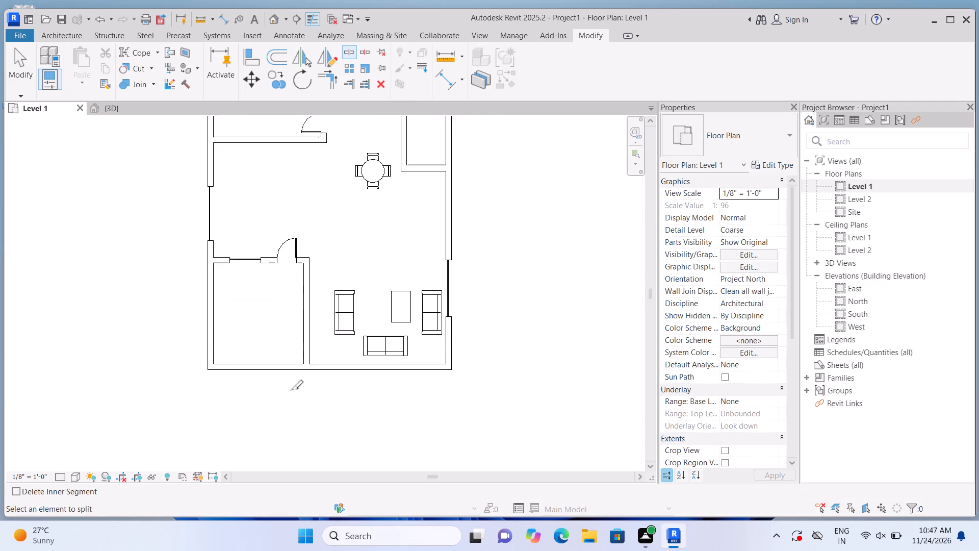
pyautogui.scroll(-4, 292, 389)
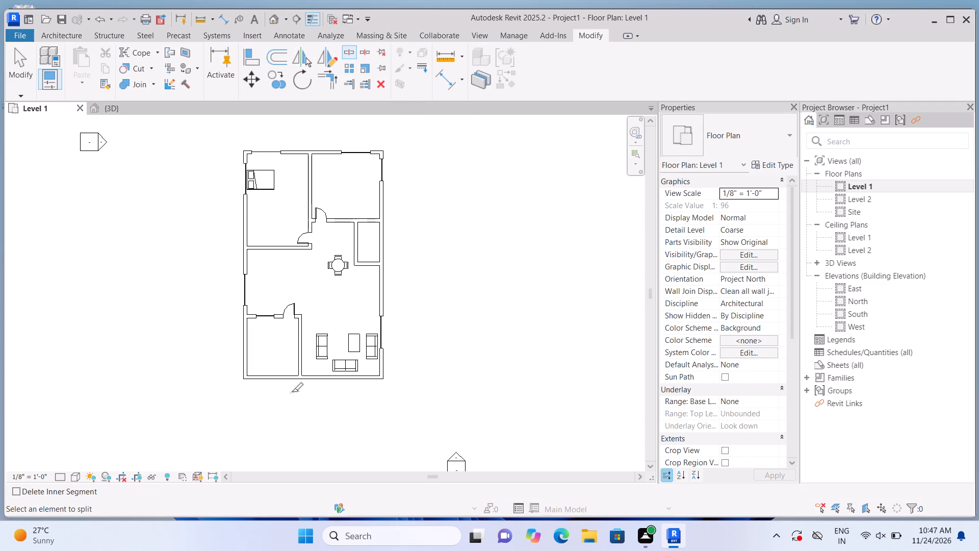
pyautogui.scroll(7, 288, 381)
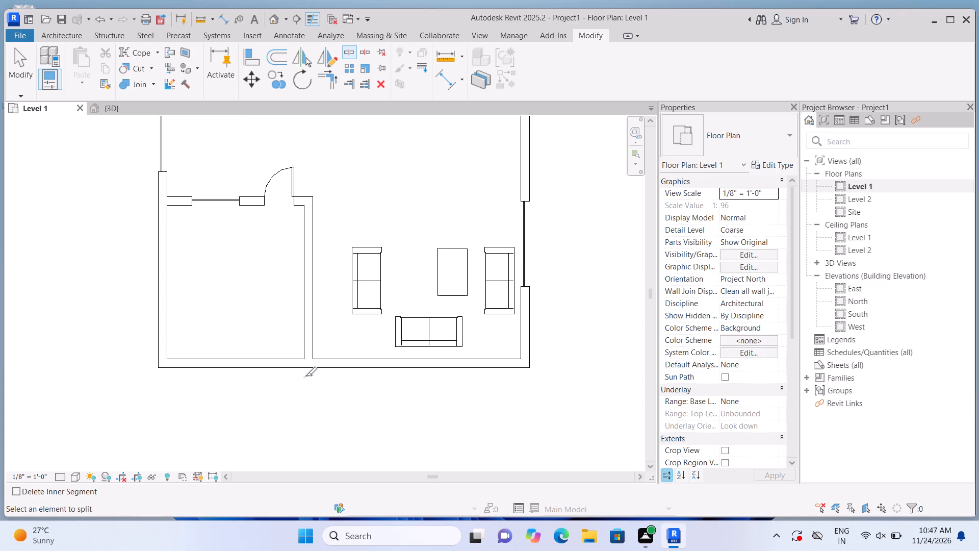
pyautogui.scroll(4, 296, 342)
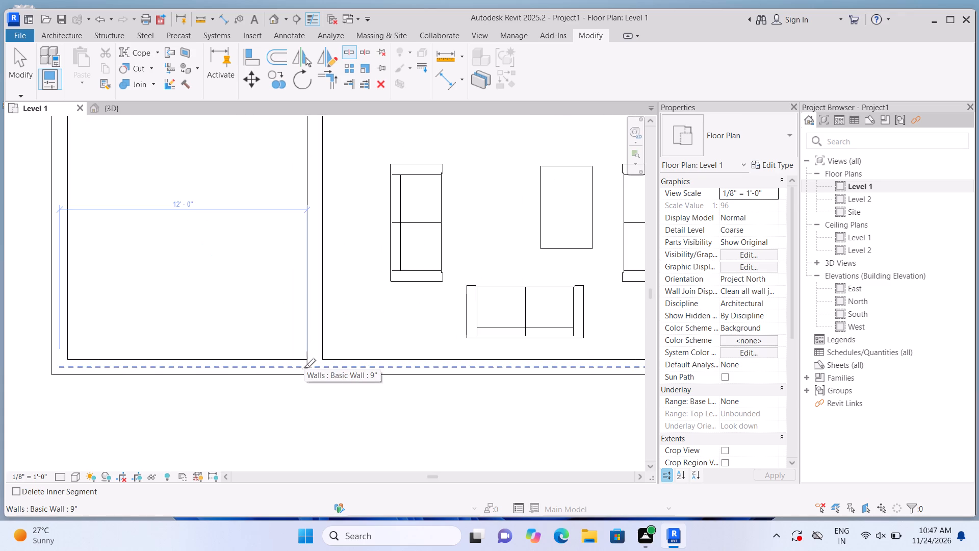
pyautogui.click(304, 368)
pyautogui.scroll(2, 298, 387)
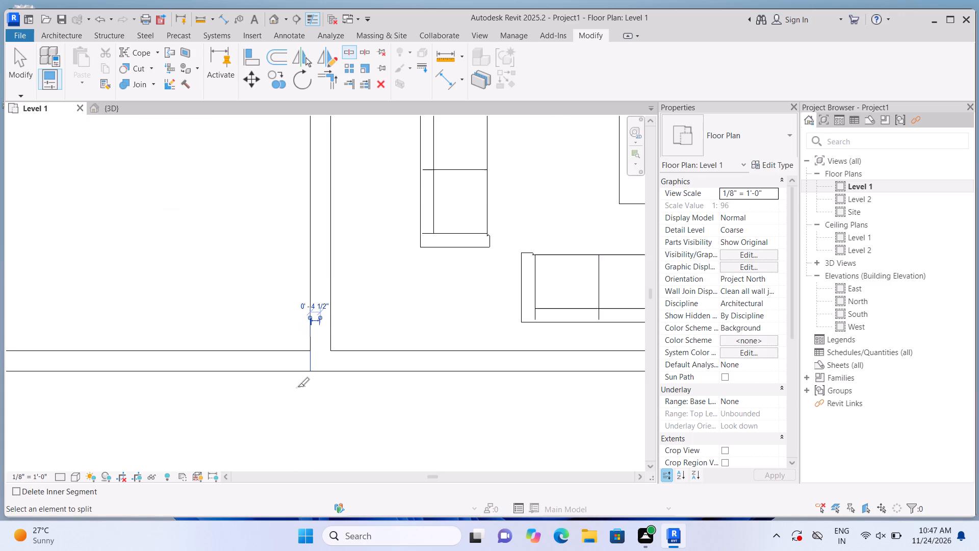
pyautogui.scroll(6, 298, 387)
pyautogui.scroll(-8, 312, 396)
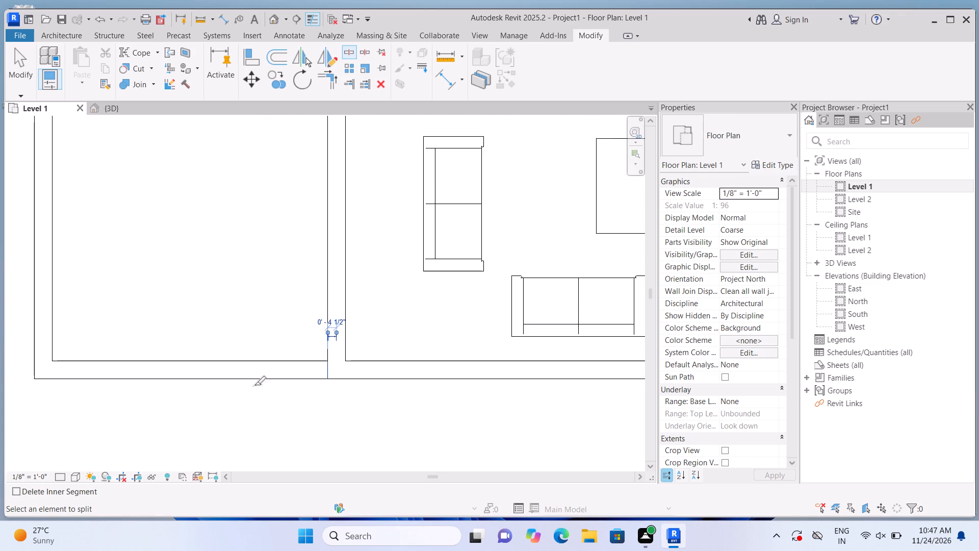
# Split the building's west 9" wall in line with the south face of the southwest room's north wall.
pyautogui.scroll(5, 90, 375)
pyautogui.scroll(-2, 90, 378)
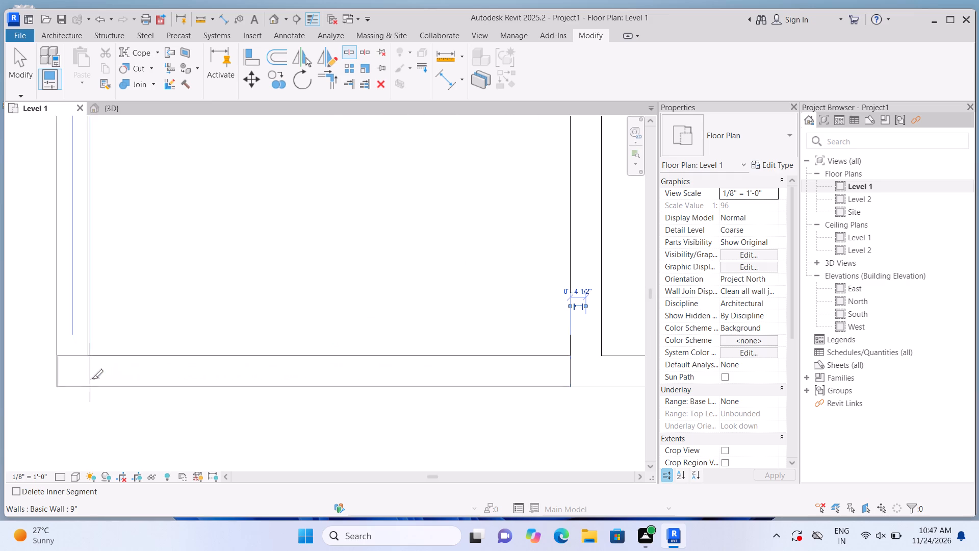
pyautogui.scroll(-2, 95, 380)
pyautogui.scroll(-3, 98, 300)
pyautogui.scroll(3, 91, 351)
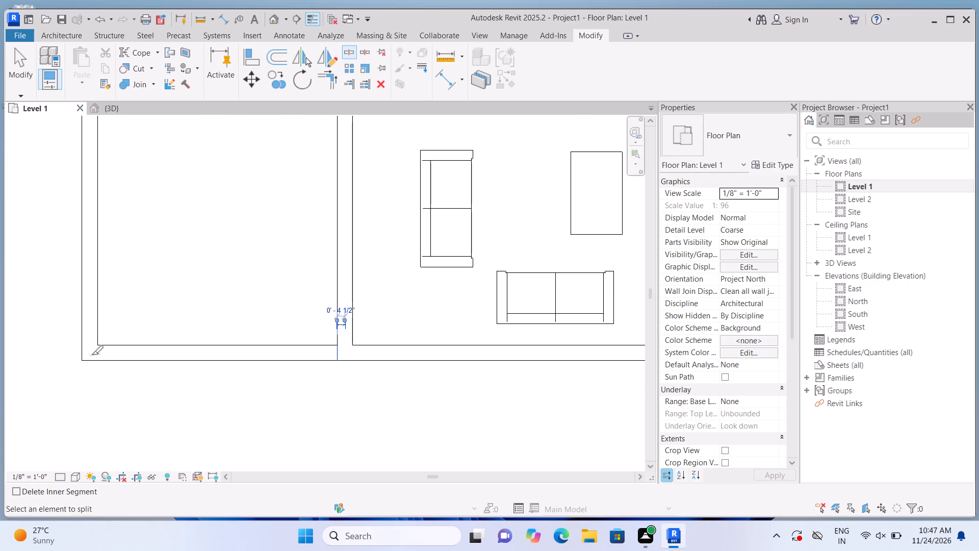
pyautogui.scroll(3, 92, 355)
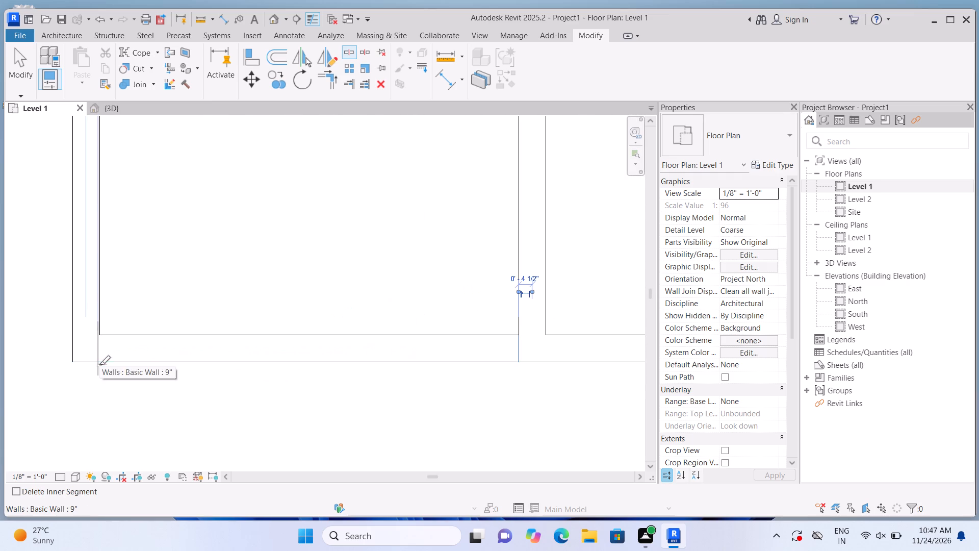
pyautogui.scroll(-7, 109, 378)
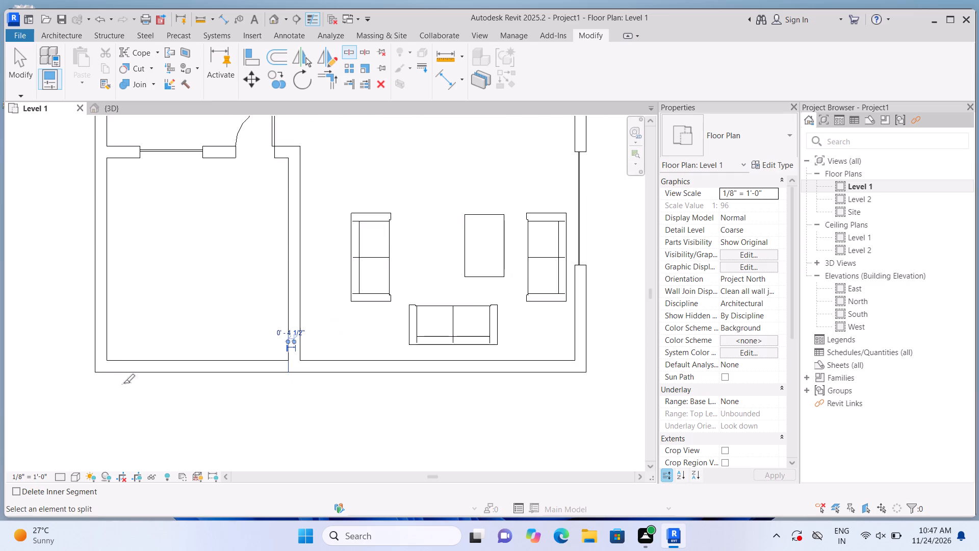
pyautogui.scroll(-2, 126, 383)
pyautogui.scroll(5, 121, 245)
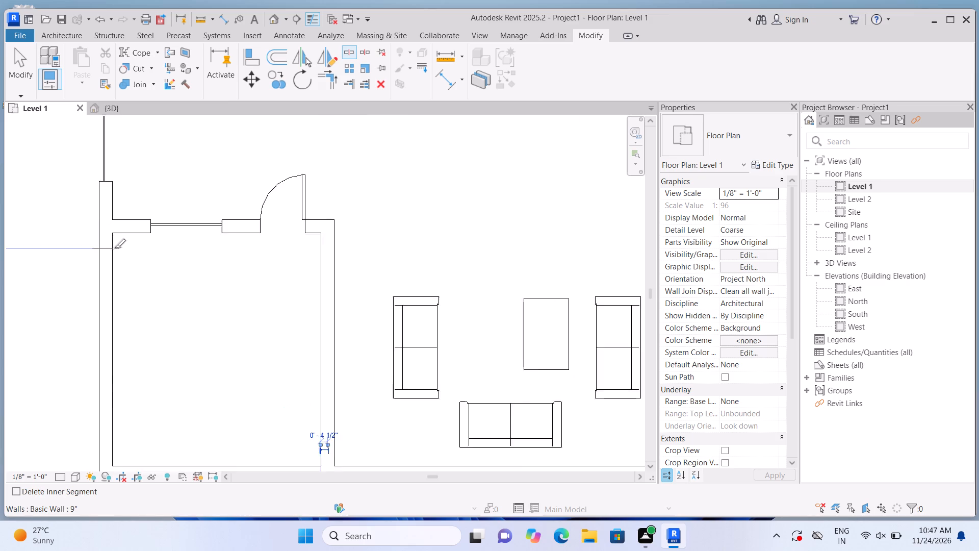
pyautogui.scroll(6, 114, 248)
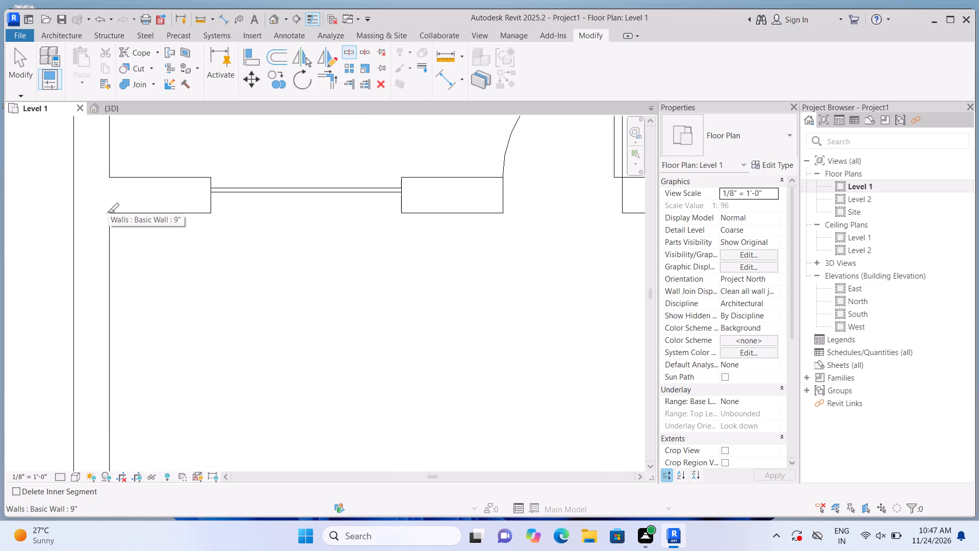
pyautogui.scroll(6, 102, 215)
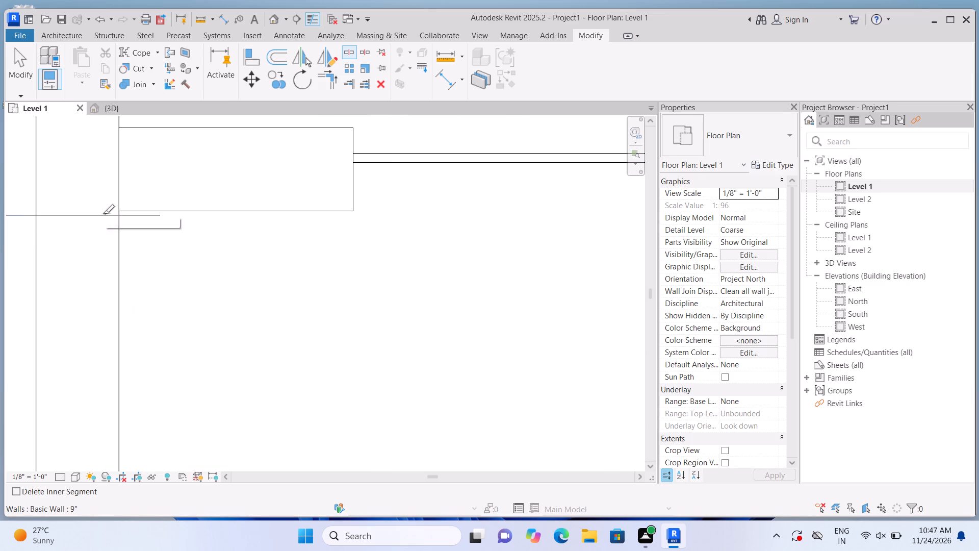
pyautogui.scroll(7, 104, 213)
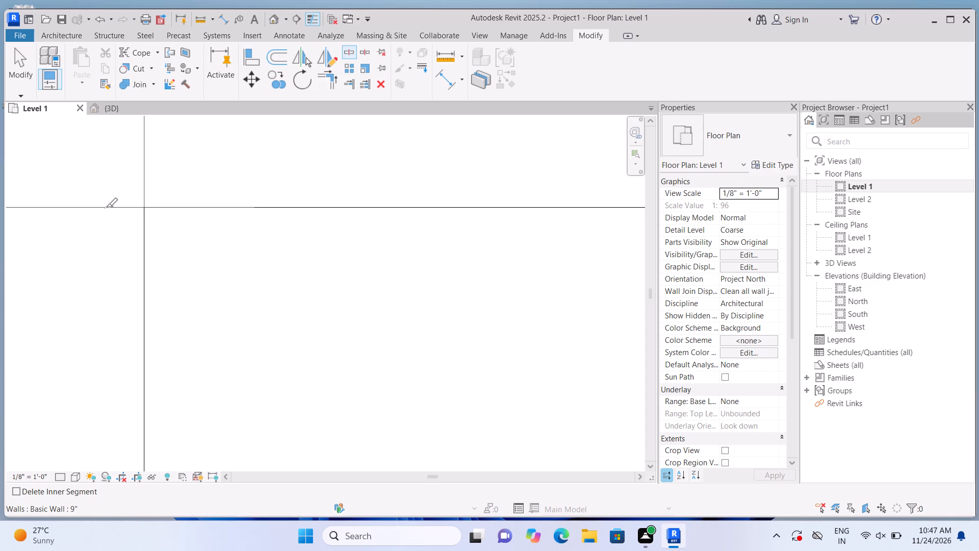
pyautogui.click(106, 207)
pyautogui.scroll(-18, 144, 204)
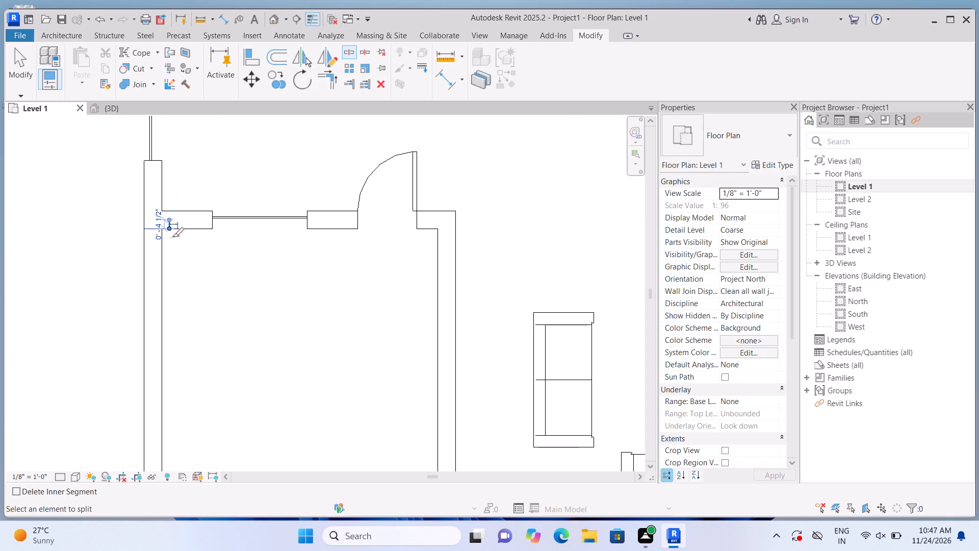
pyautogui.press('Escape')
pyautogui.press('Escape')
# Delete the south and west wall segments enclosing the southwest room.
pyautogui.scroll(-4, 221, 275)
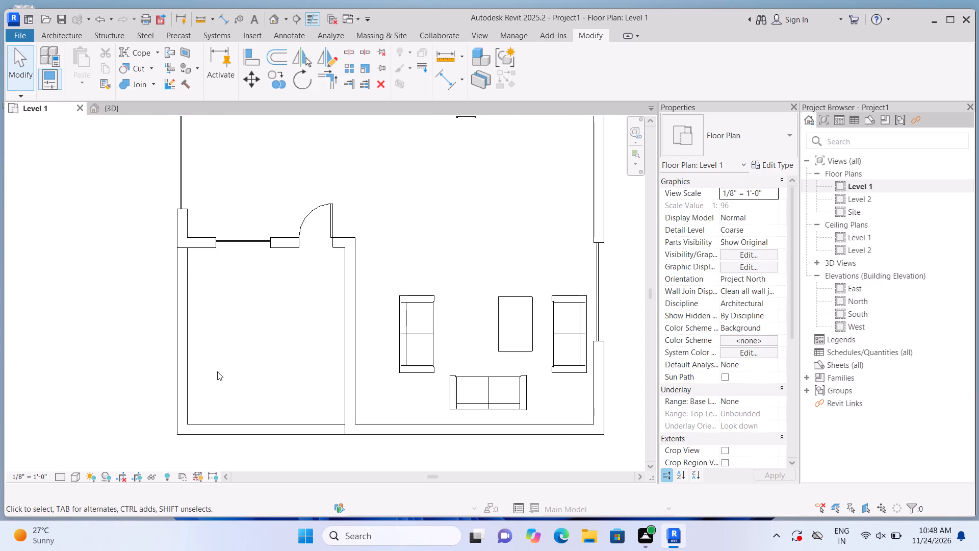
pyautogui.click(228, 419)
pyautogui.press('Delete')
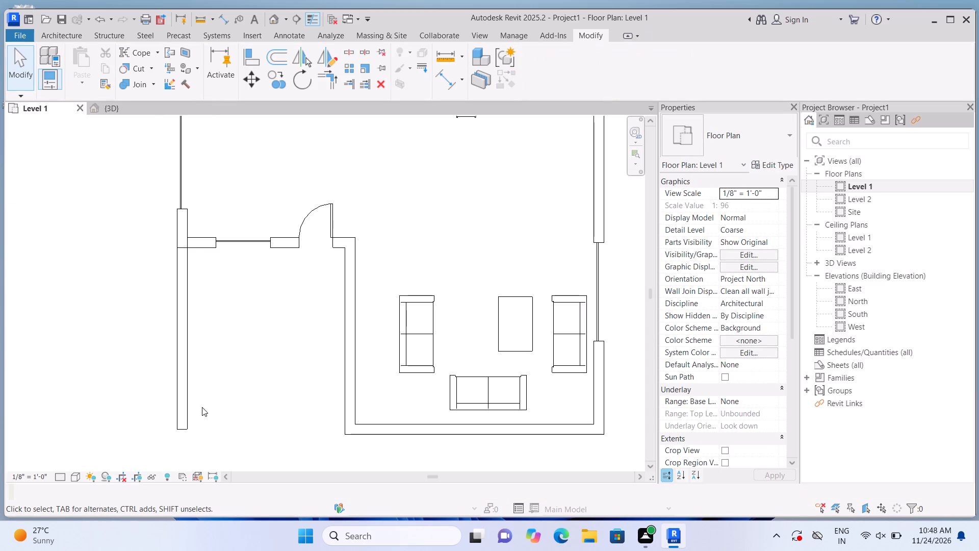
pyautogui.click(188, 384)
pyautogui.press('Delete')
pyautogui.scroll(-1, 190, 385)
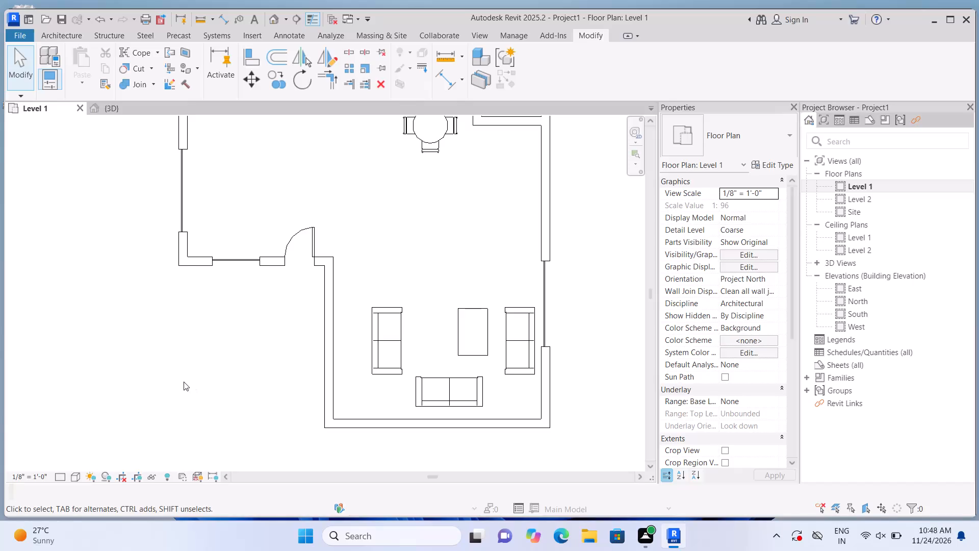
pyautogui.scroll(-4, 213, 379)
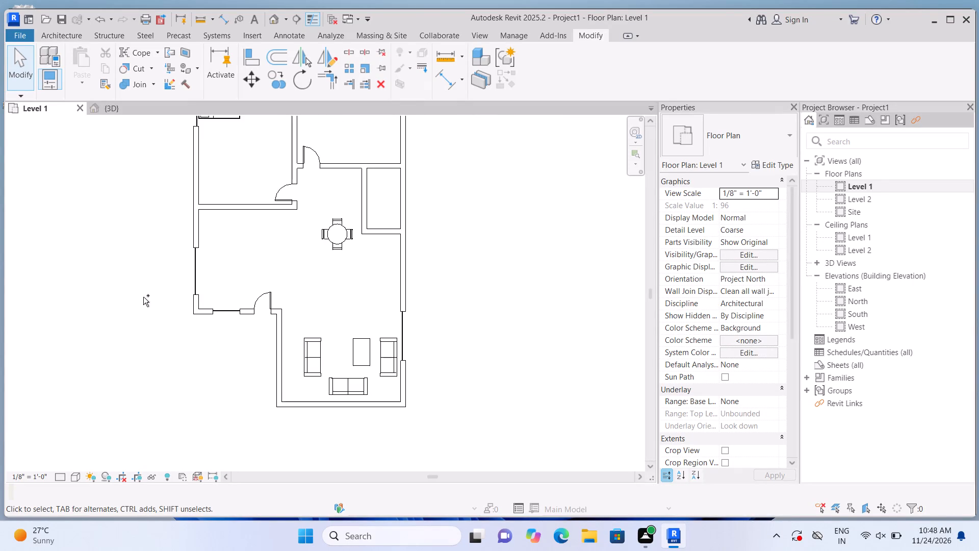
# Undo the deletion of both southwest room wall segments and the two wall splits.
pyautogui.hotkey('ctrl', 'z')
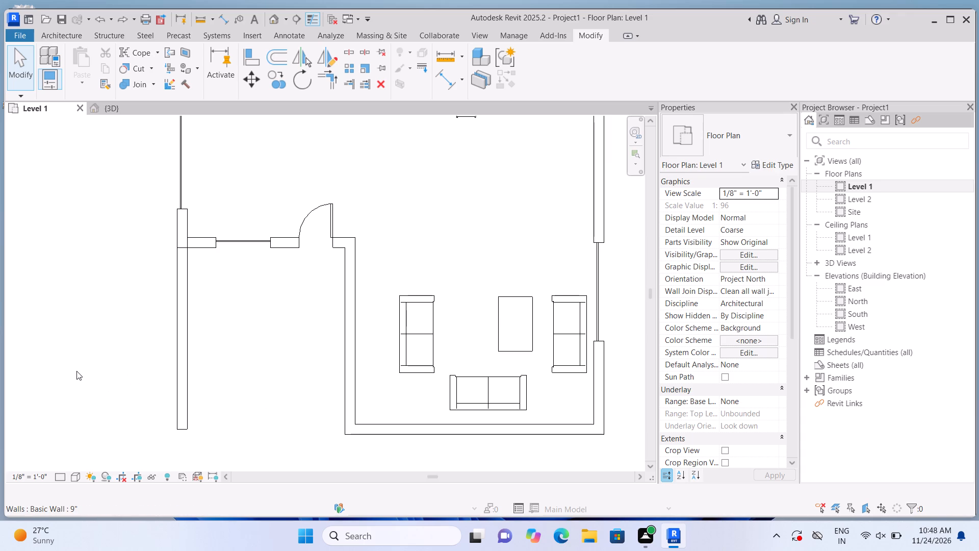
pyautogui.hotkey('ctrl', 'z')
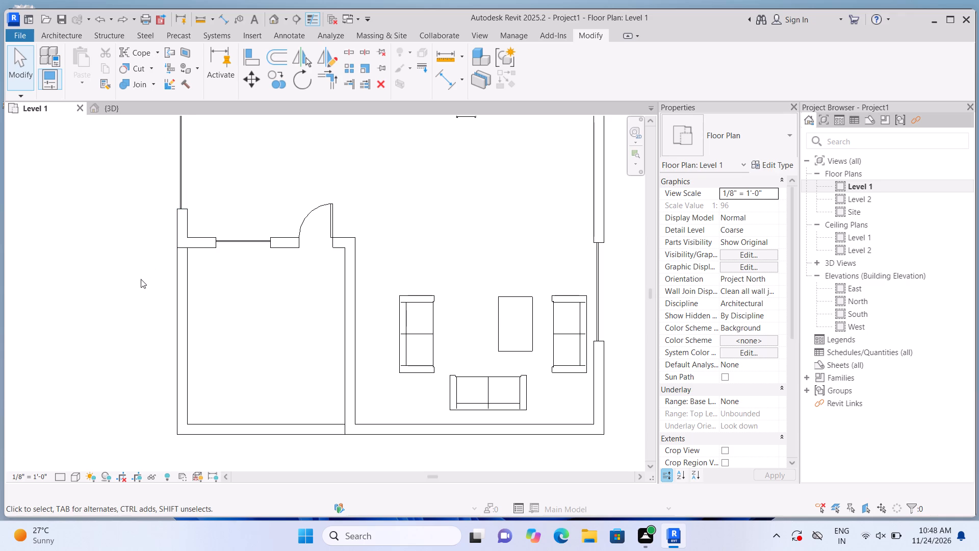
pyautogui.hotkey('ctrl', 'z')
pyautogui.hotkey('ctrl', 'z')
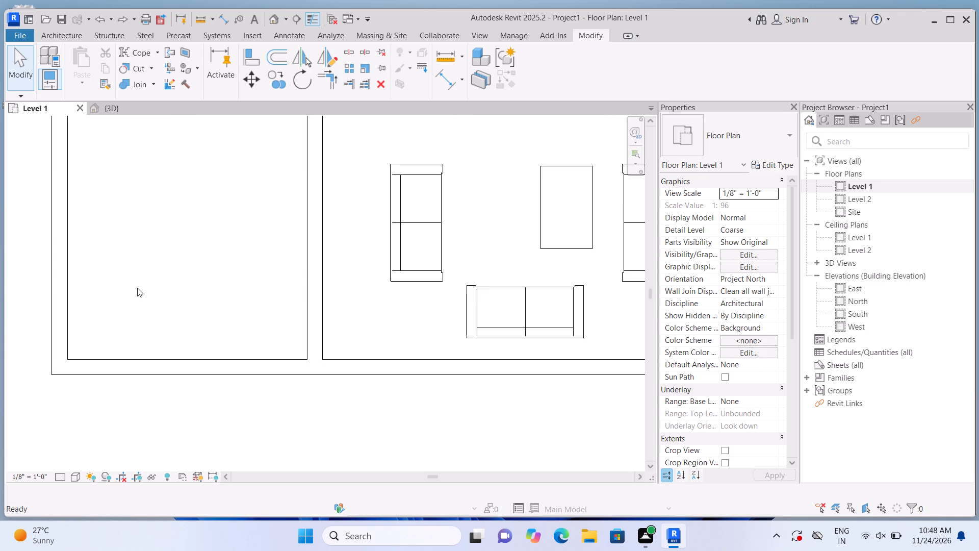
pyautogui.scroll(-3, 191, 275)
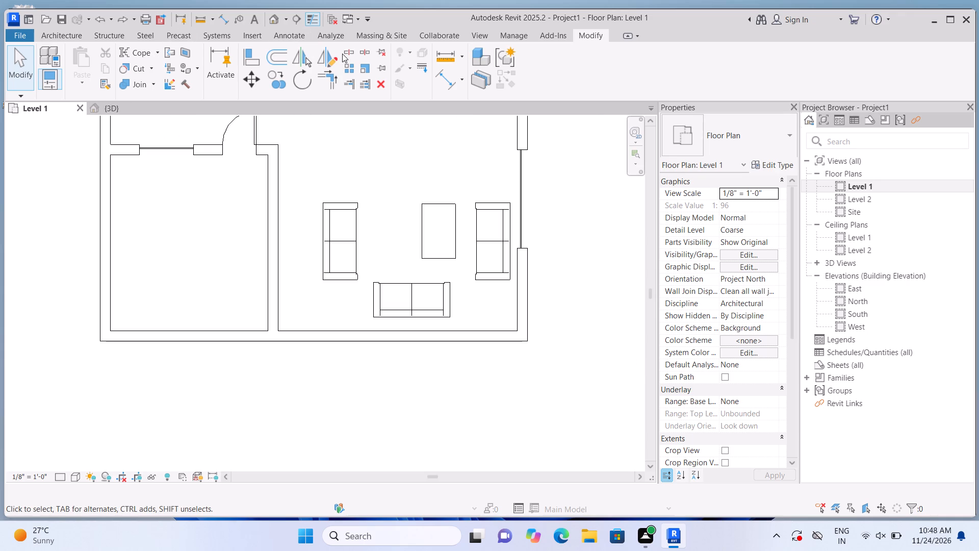
# Split the south 9" wall at the southwest room's two inner side faces, at the west wall and at the partition.
pyautogui.click(342, 54)
pyautogui.scroll(2, 144, 273)
pyautogui.scroll(5, 99, 357)
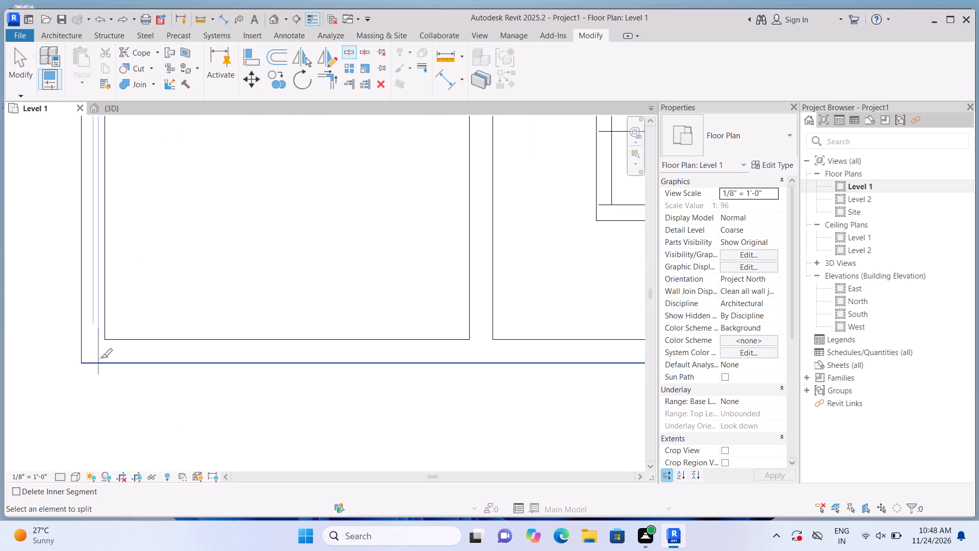
pyautogui.scroll(8, 101, 358)
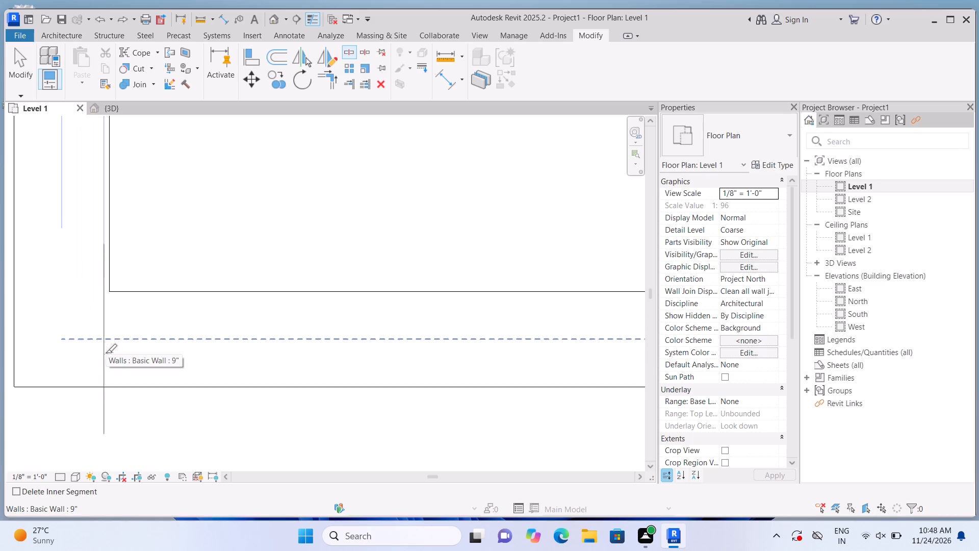
pyautogui.scroll(2, 106, 353)
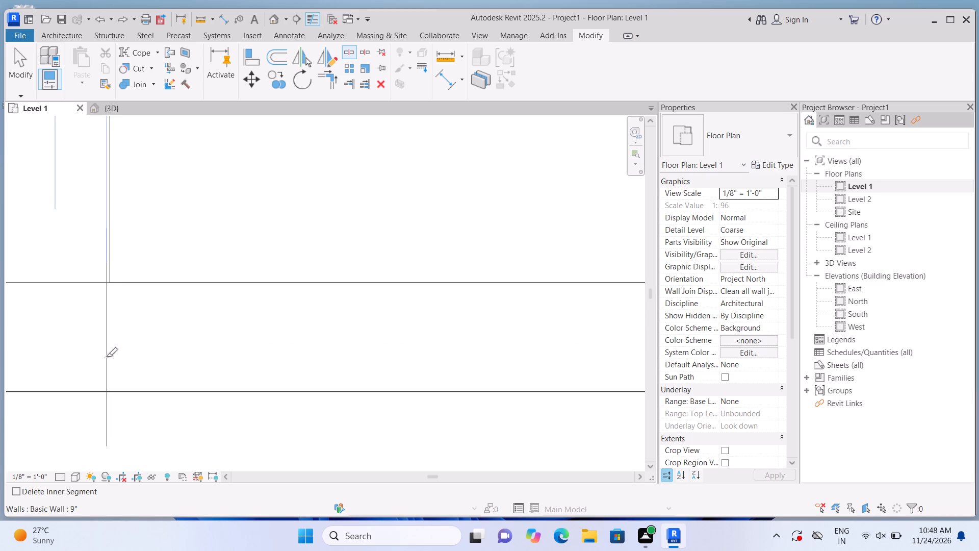
pyautogui.click(110, 357)
pyautogui.scroll(-11, 157, 371)
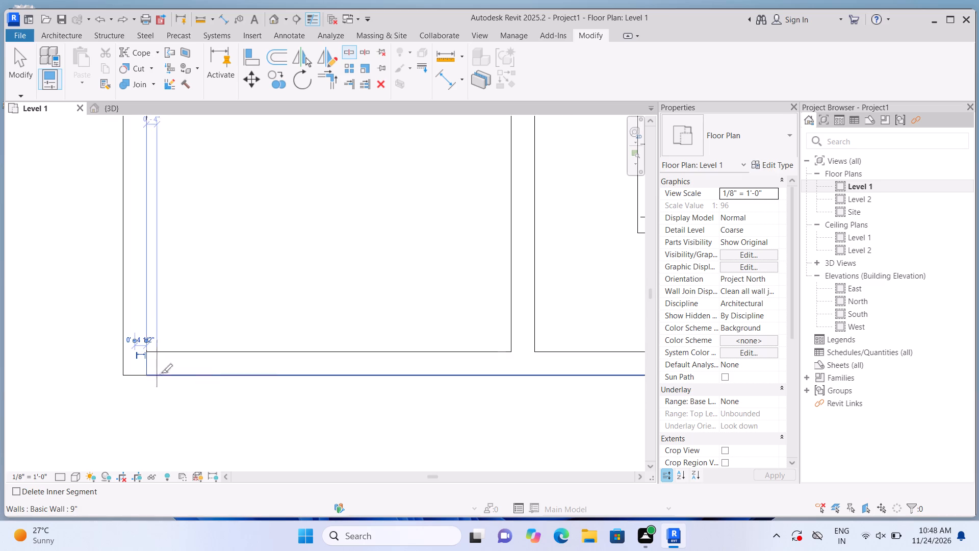
pyautogui.scroll(6, 488, 380)
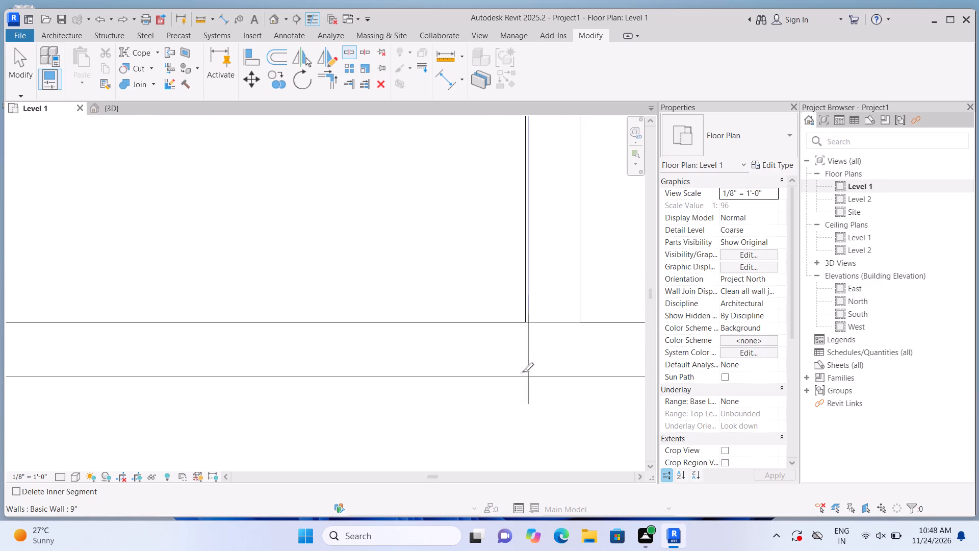
pyautogui.scroll(4, 522, 372)
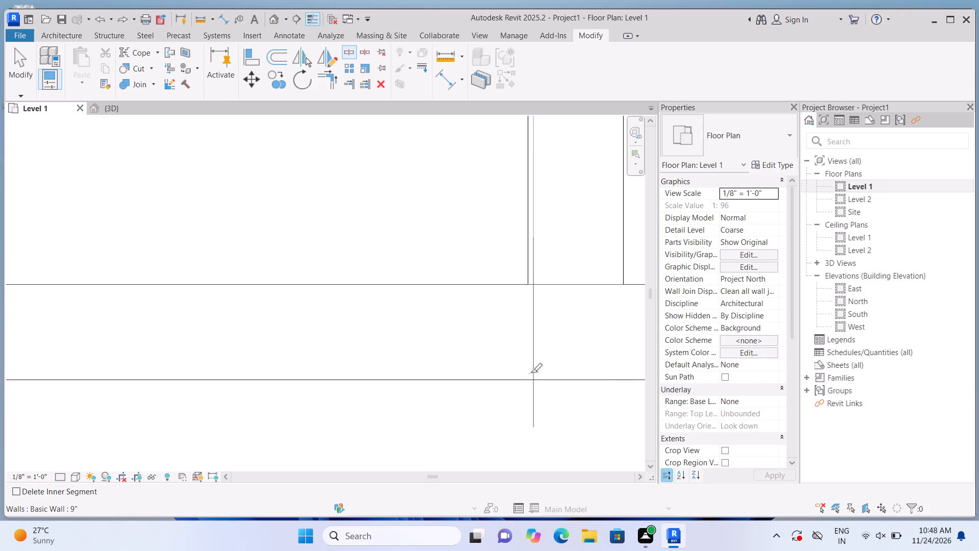
pyautogui.scroll(4, 523, 377)
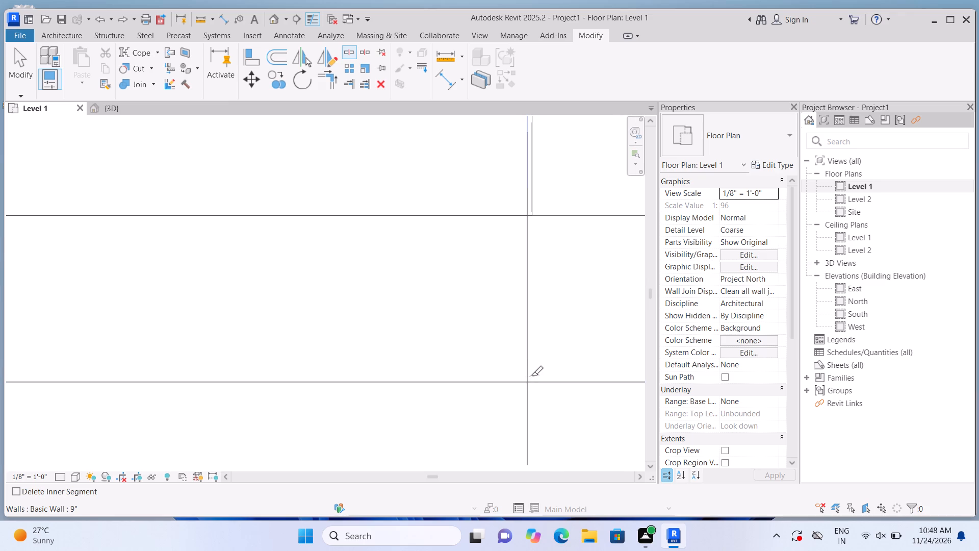
pyautogui.click(531, 375)
pyautogui.scroll(-18, 530, 398)
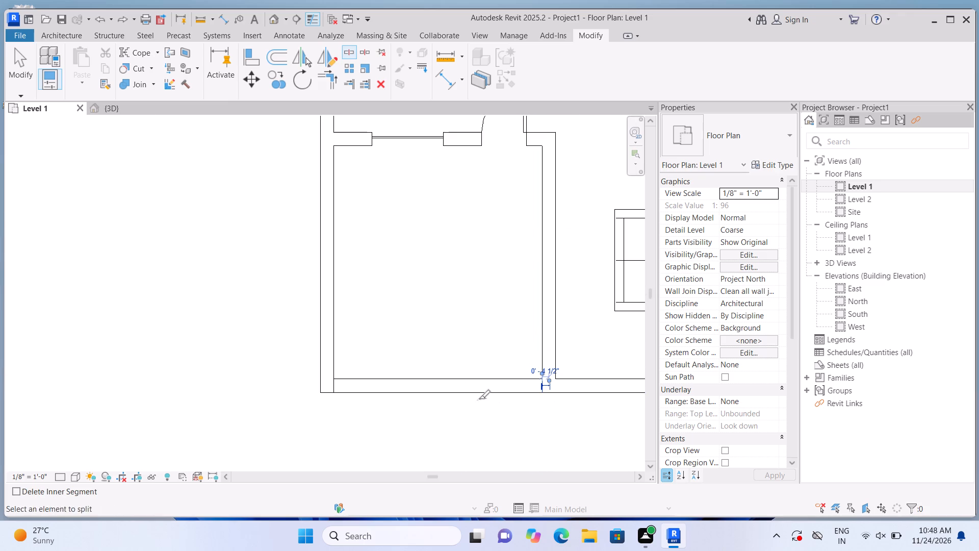
pyautogui.press('Escape')
pyautogui.press('Escape')
# Delete the south wall segment between the two splits, opening the southwest room's south side.
pyautogui.click(441, 383)
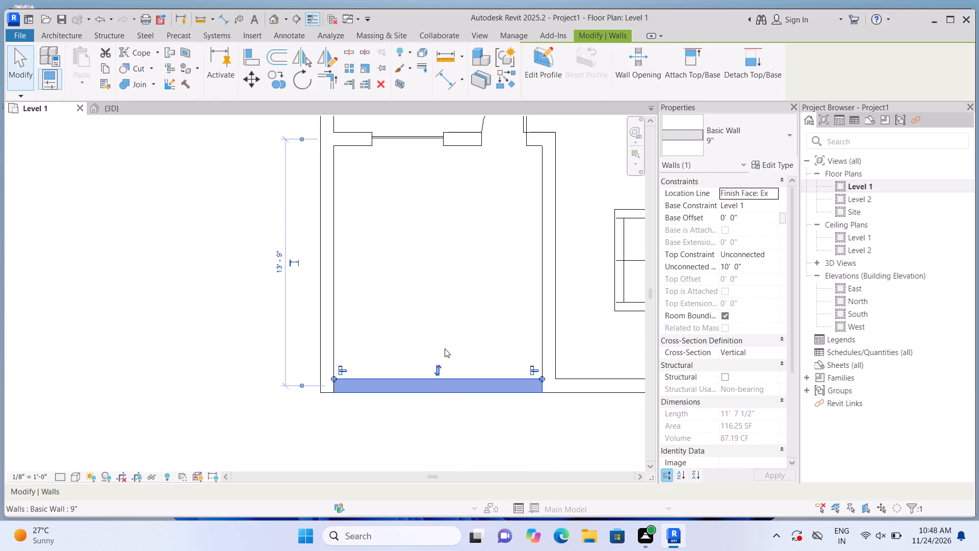
pyautogui.press('Delete')
pyautogui.scroll(-3, 426, 349)
pyautogui.scroll(1, 421, 339)
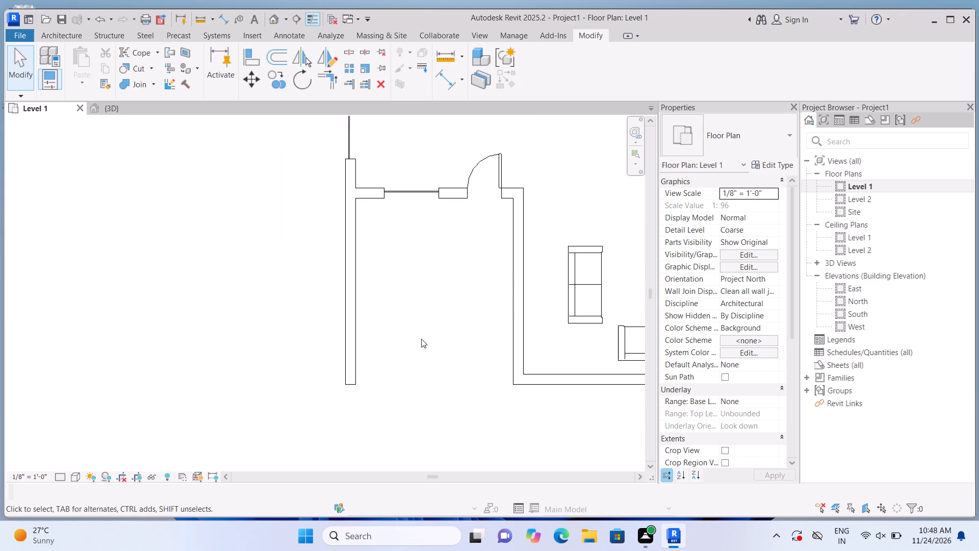
pyautogui.scroll(1, 421, 339)
pyautogui.moveTo(419, 340); pyautogui.dragTo(375, 372, button='middle')
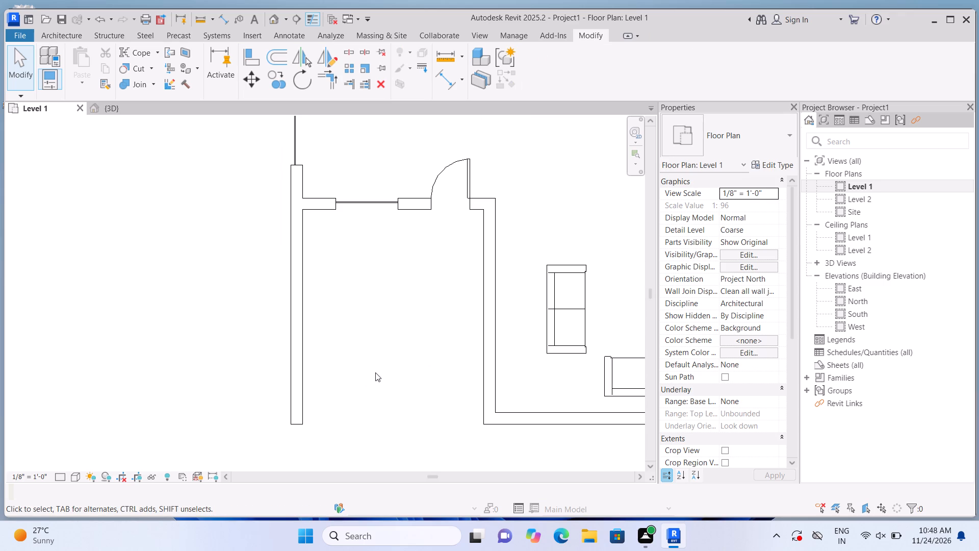
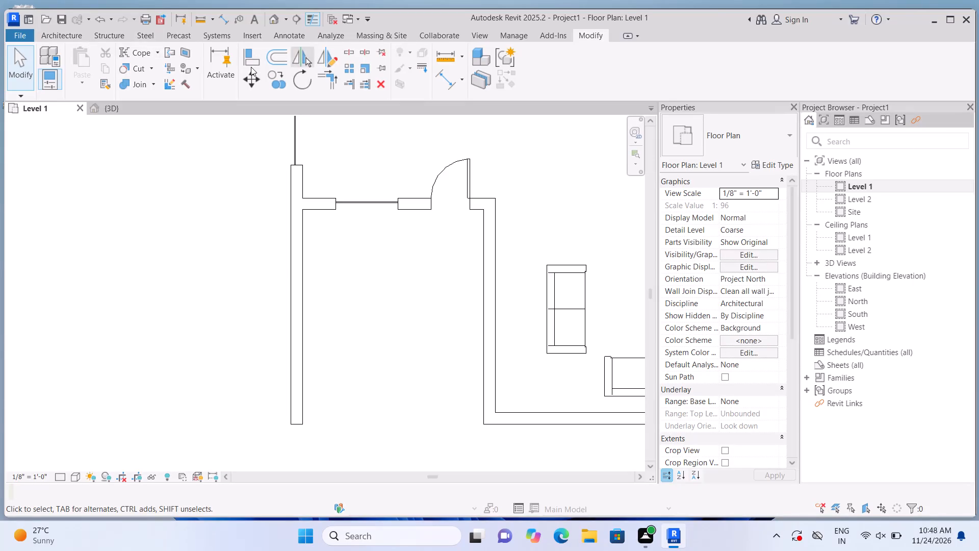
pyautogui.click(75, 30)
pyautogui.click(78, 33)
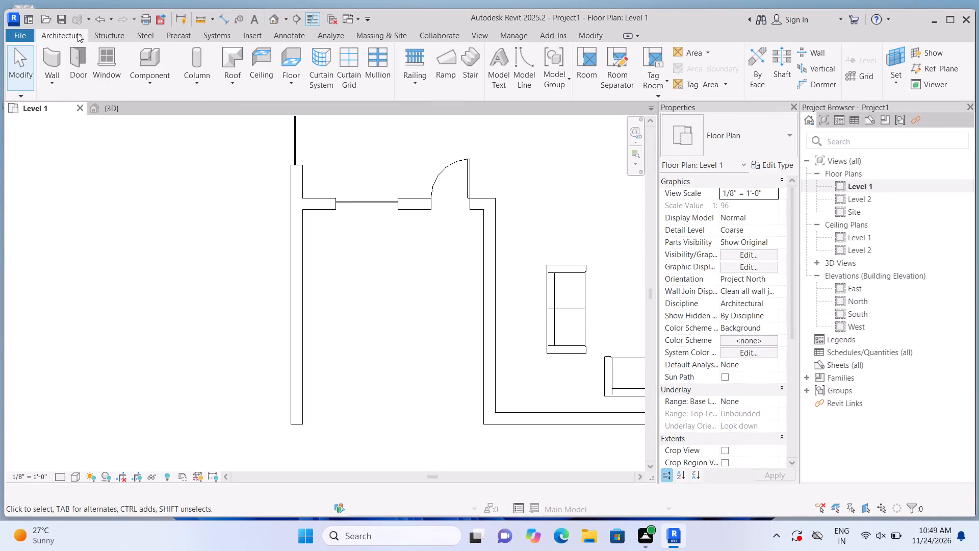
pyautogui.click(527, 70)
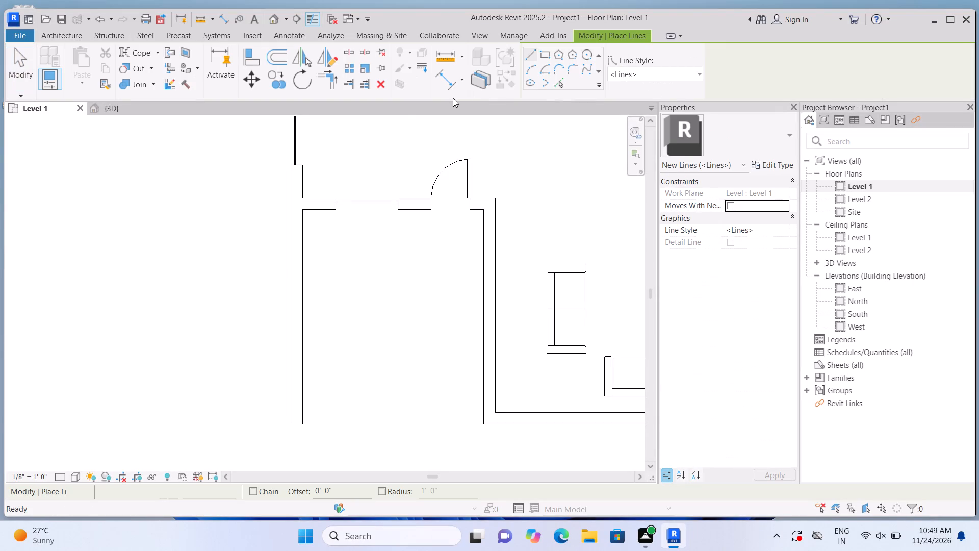
# Split the west 9" wall where it meets the inner face of the southwest room's north wall.
pyautogui.click(353, 49)
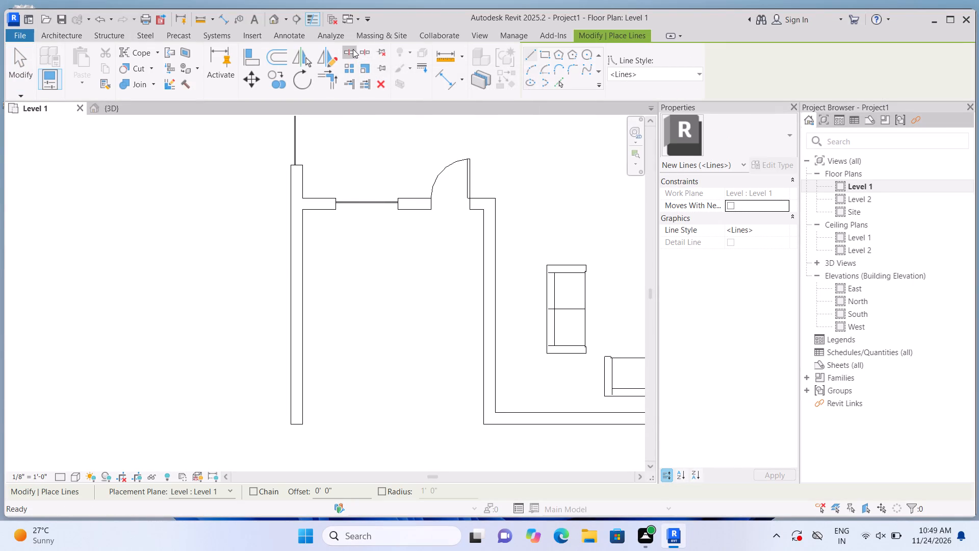
pyautogui.scroll(-1, 287, 321)
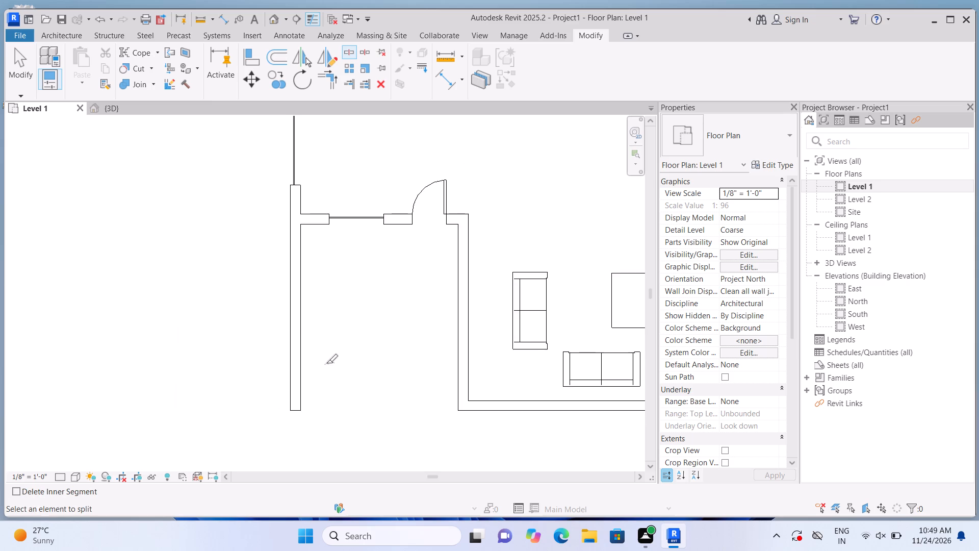
pyautogui.scroll(3, 319, 374)
pyautogui.scroll(4, 297, 141)
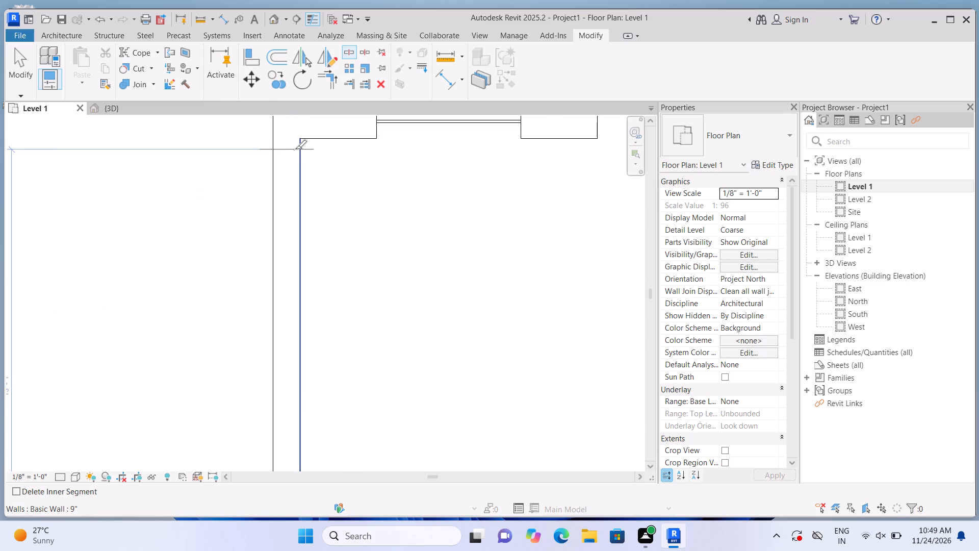
pyautogui.scroll(6, 295, 149)
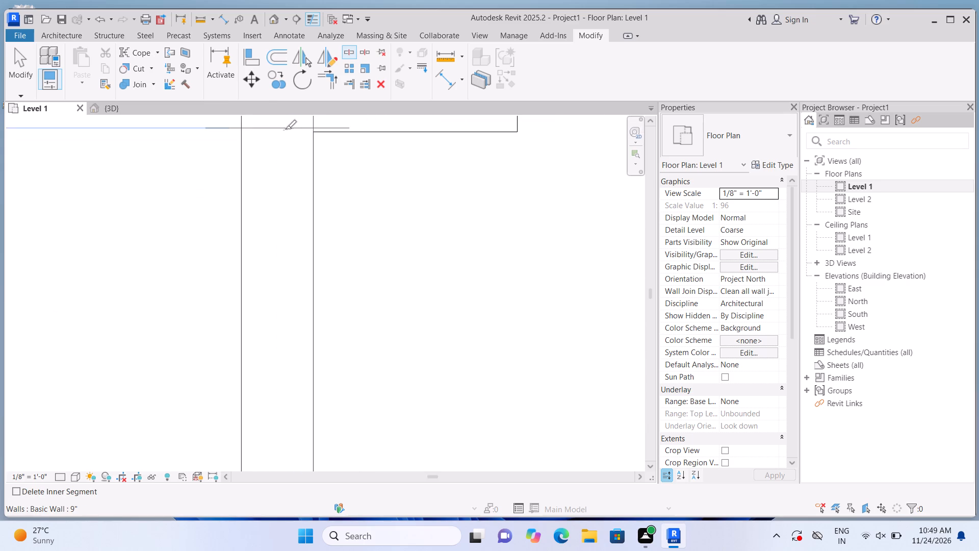
pyautogui.scroll(4, 285, 129)
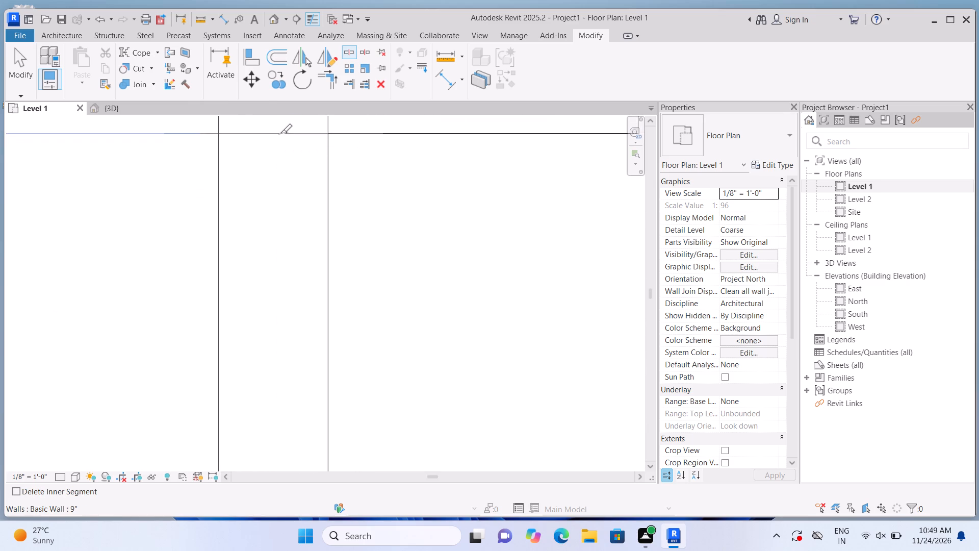
pyautogui.click(280, 133)
pyautogui.scroll(-14, 279, 212)
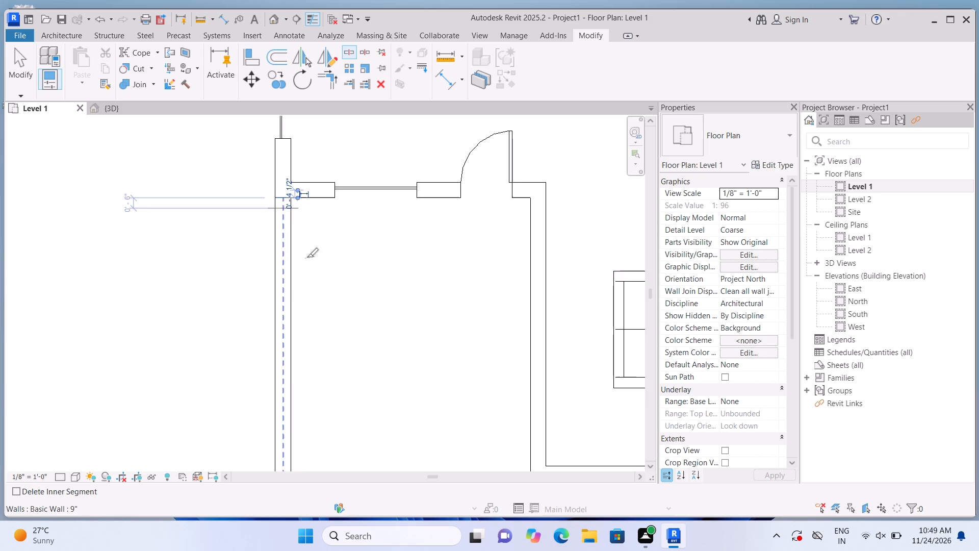
pyautogui.scroll(-2, 307, 266)
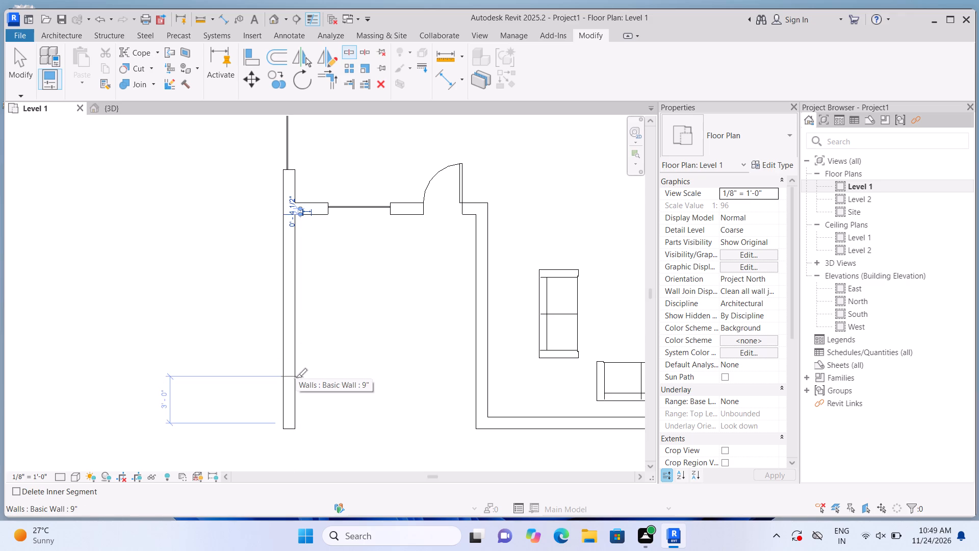
pyautogui.press('Escape')
pyautogui.press('Escape')
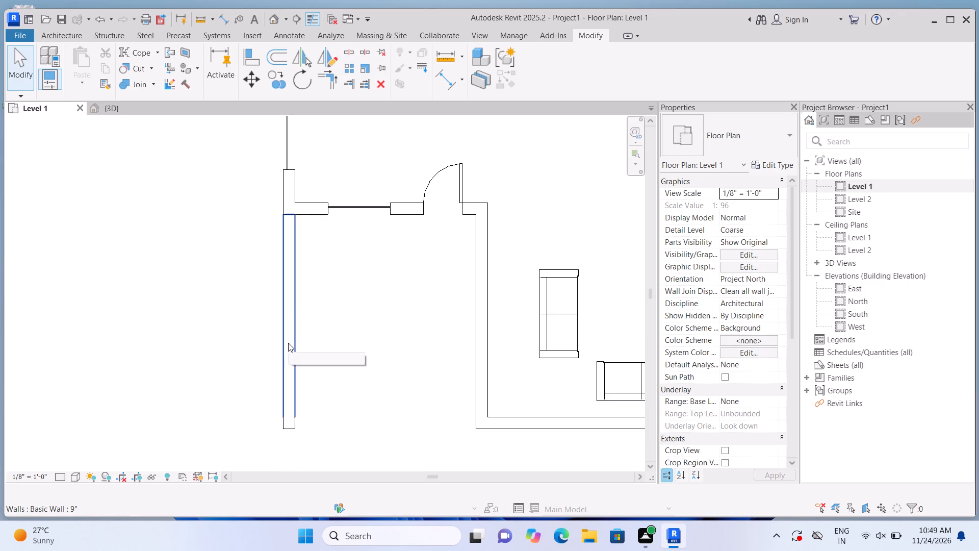
# Delete the long west wall segment of the southwest room, leaving only the short stub at the southwest corner.
pyautogui.click(288, 343)
pyautogui.press('Delete')
# In the 3D view, reshape the east curtain wall nearest the southeast corner to about 3' 0" base offset and 5' 2" height.
pyautogui.scroll(-1, 306, 372)
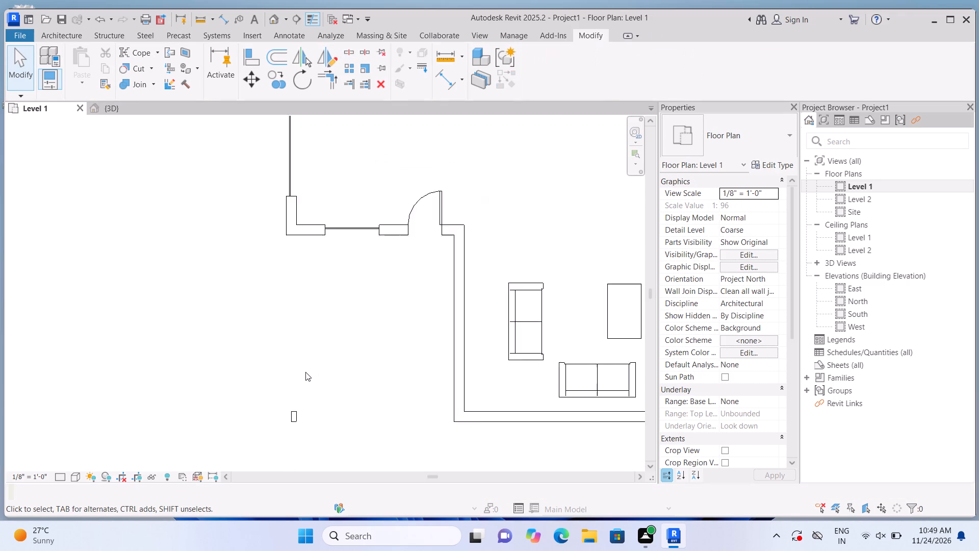
pyautogui.scroll(-3, 305, 372)
pyautogui.scroll(3, 306, 382)
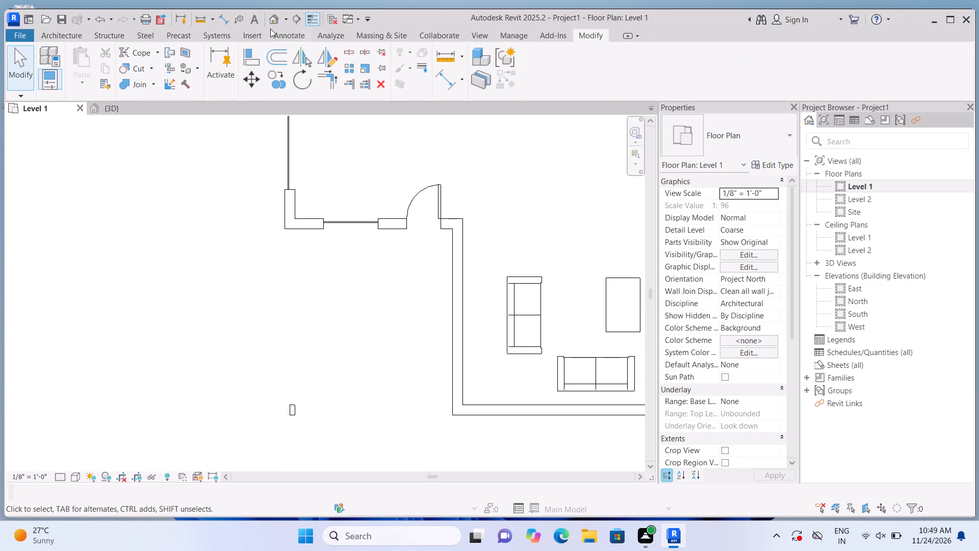
pyautogui.click(273, 18)
pyautogui.scroll(2, 240, 304)
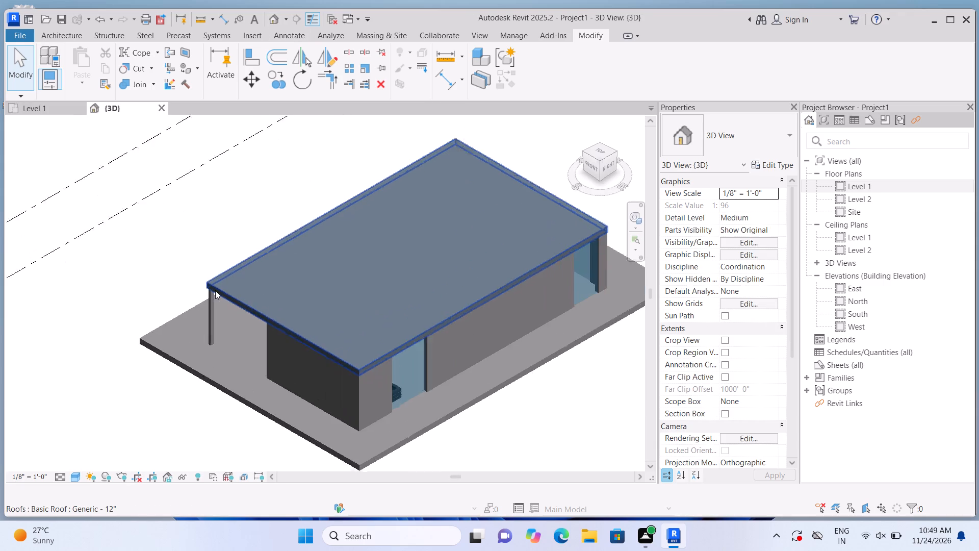
pyautogui.scroll(1, 215, 290)
pyautogui.scroll(-3, 209, 290)
pyautogui.scroll(3, 367, 369)
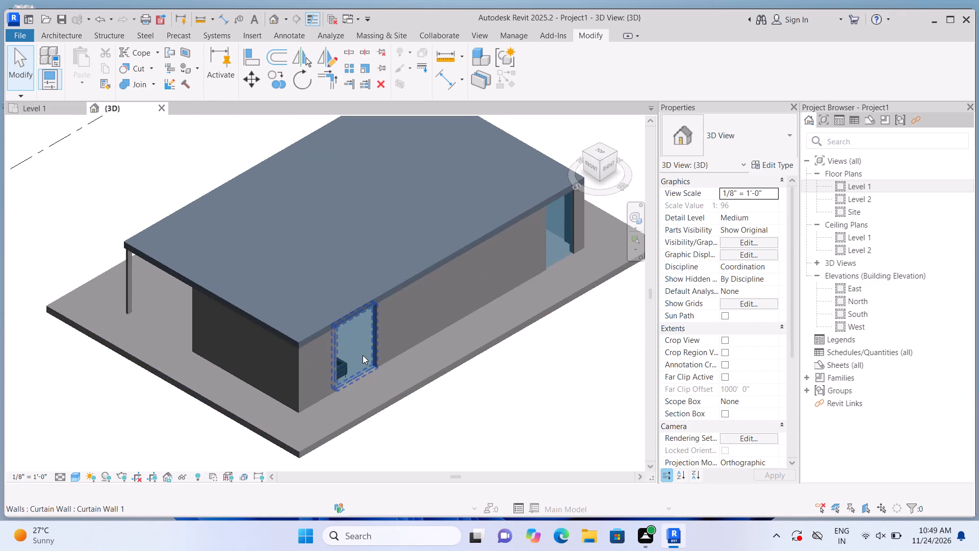
pyautogui.click(359, 351)
pyautogui.scroll(5, 368, 361)
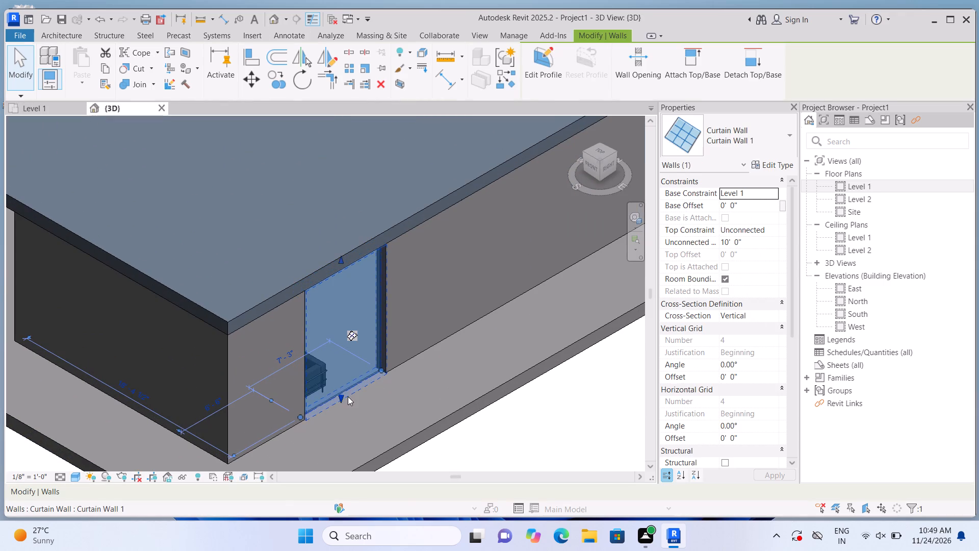
pyautogui.moveTo(340, 396); pyautogui.dragTo(338, 357)
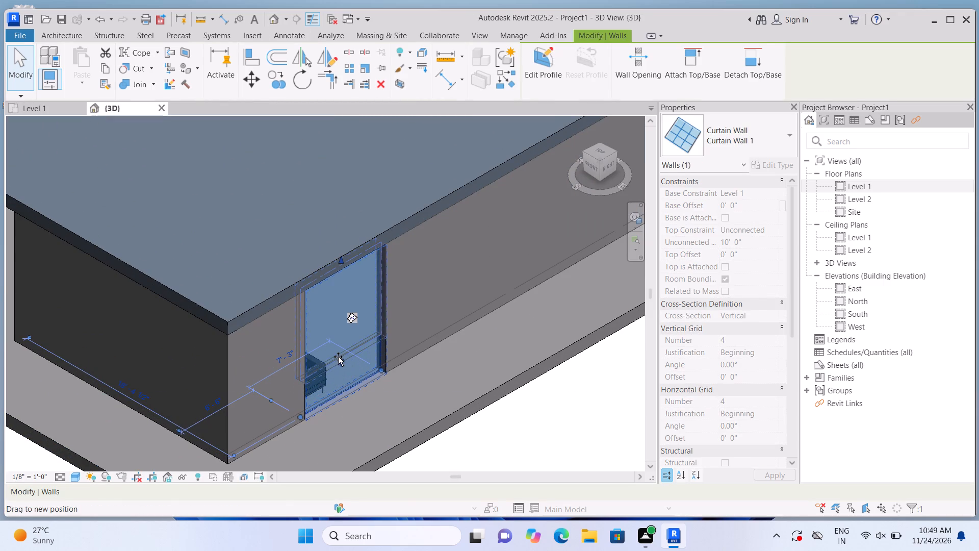
pyautogui.moveTo(338, 357); pyautogui.dragTo(341, 363)
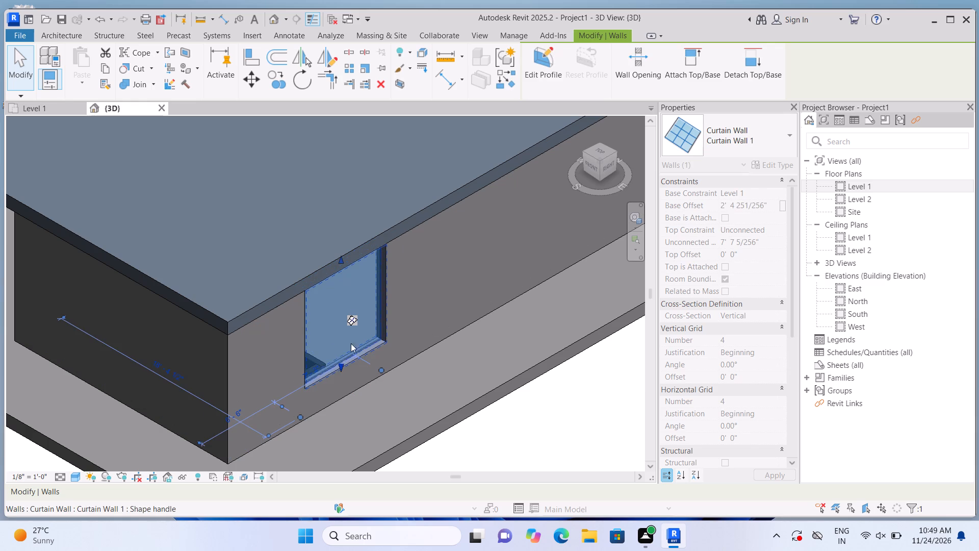
pyautogui.moveTo(341, 258); pyautogui.dragTo(344, 292)
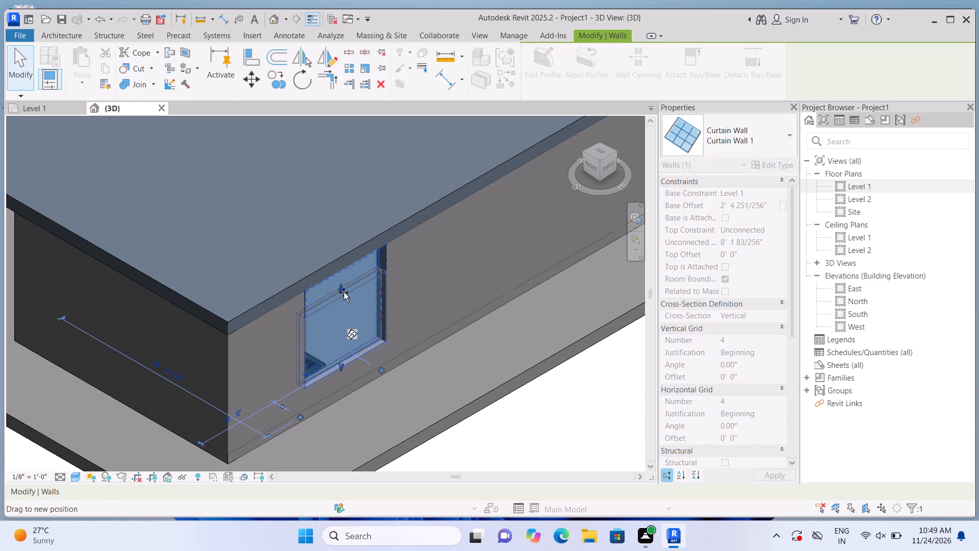
pyautogui.moveTo(344, 292); pyautogui.dragTo(344, 288)
pyautogui.scroll(4, 352, 359)
pyautogui.moveTo(337, 362); pyautogui.dragTo(337, 347)
pyautogui.scroll(-3, 339, 342)
pyautogui.scroll(1, 439, 271)
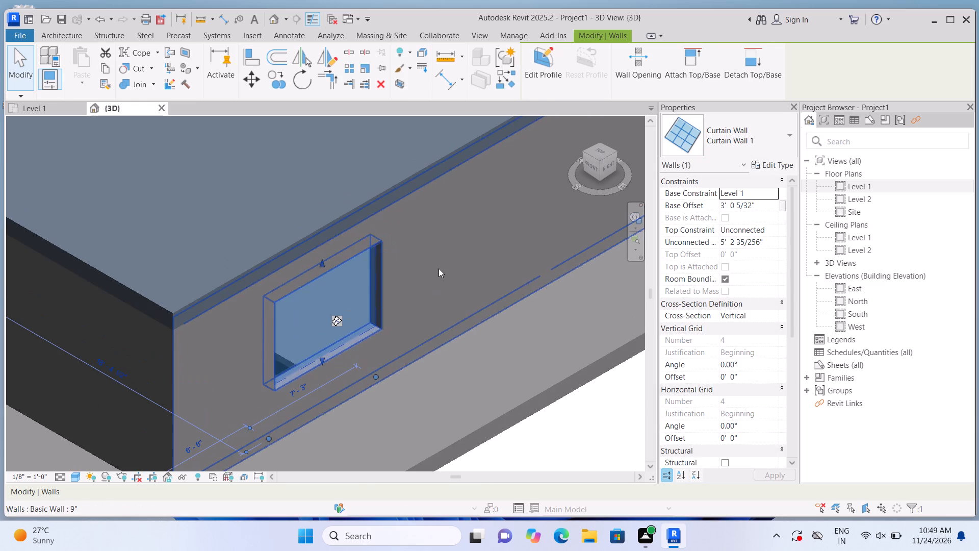
pyautogui.moveTo(426, 269); pyautogui.dragTo(377, 293, button='middle')
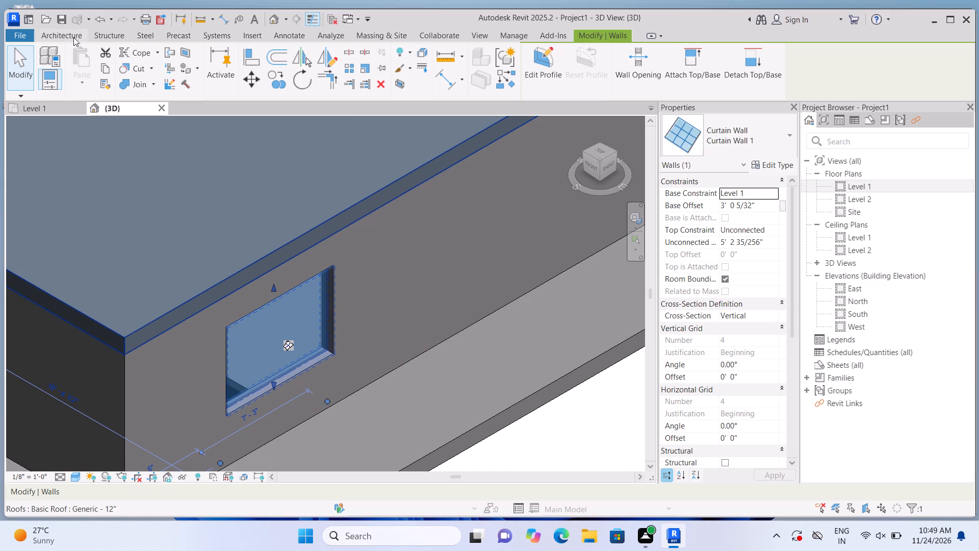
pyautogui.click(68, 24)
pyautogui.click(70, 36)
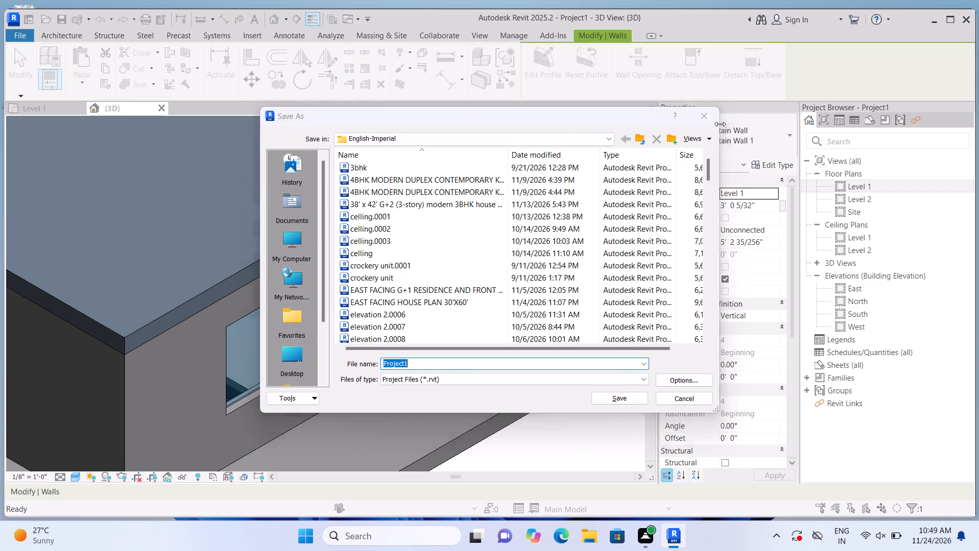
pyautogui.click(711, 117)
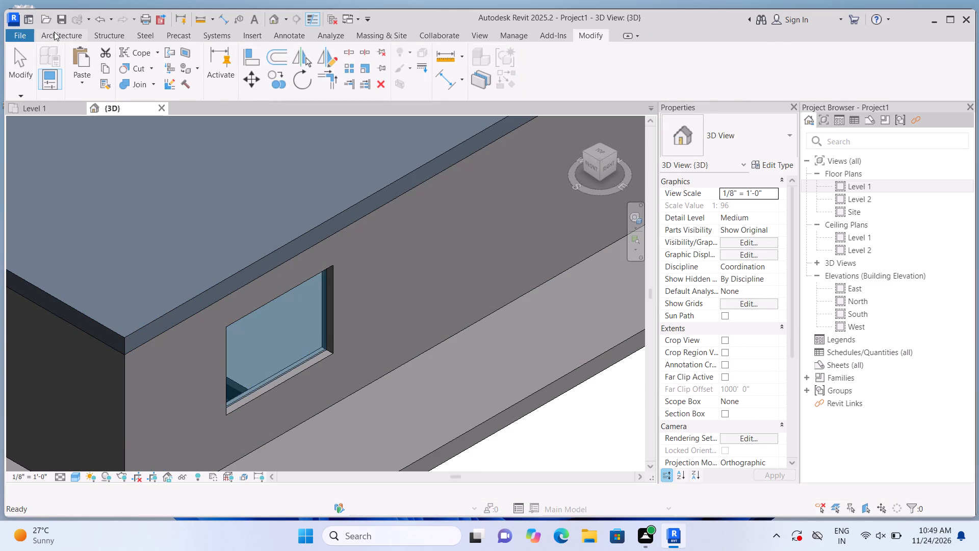
# Divide the shortened east curtain wall into three equal panels of about 2' 5" with two vertical curtain grid lines.
pyautogui.click(54, 32)
pyautogui.click(359, 73)
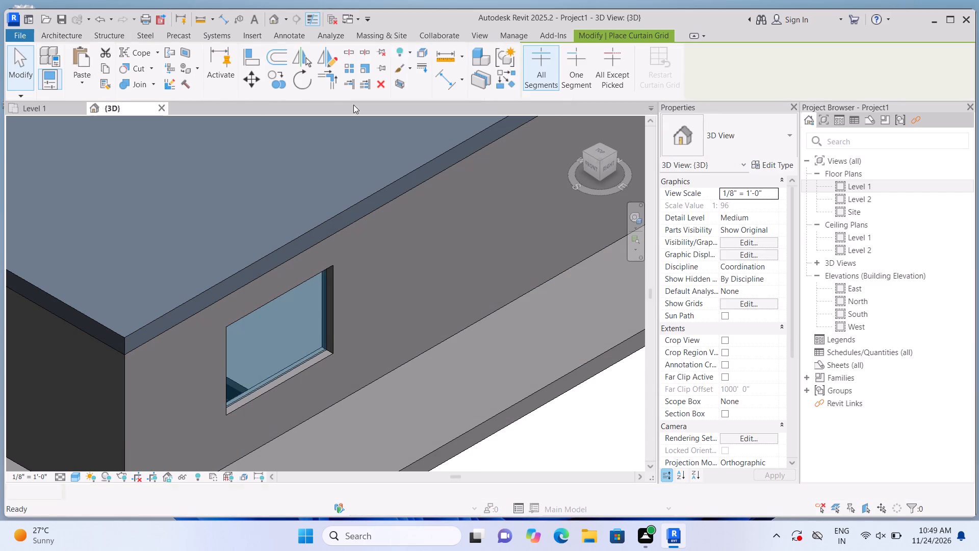
pyautogui.scroll(3, 290, 349)
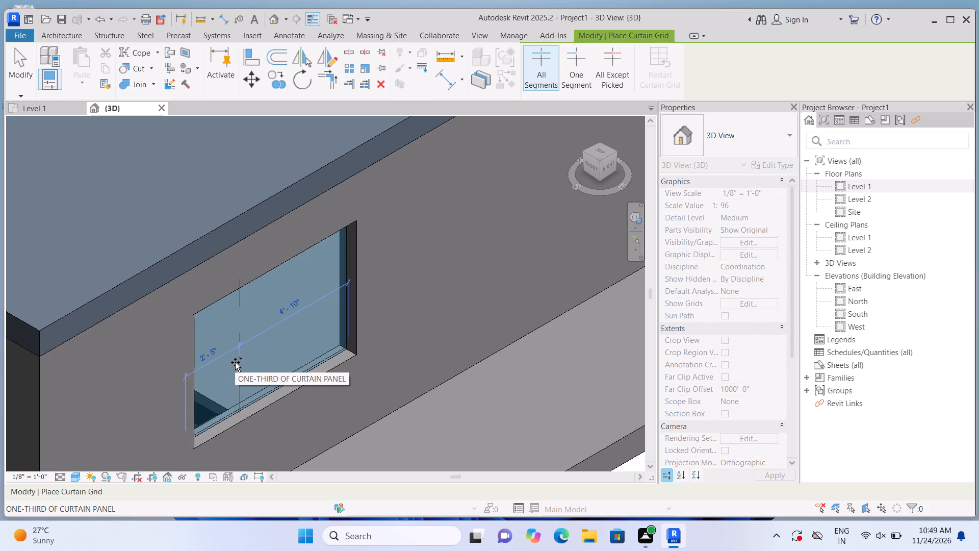
pyautogui.click(235, 362)
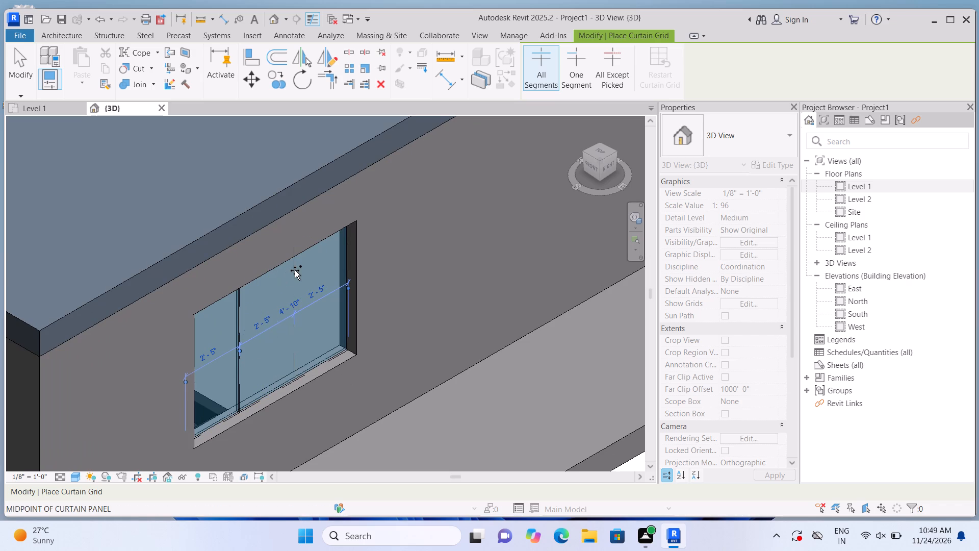
pyautogui.click(295, 270)
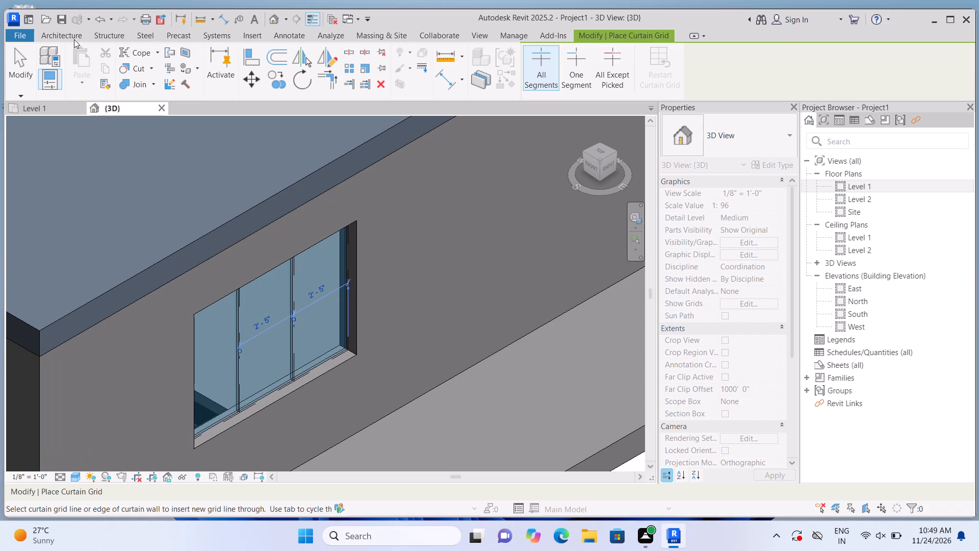
# Place 2.5" x 5" rectangular mullions on both grid lines and all four edges of the shortened east curtain wall.
pyautogui.click(73, 39)
pyautogui.click(385, 78)
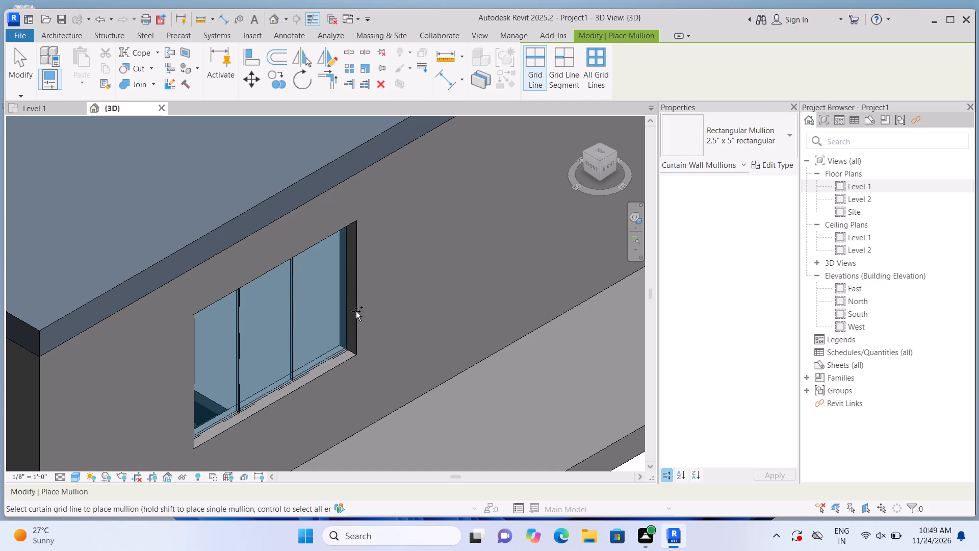
pyautogui.click(349, 304)
pyautogui.click(296, 324)
pyautogui.click(241, 348)
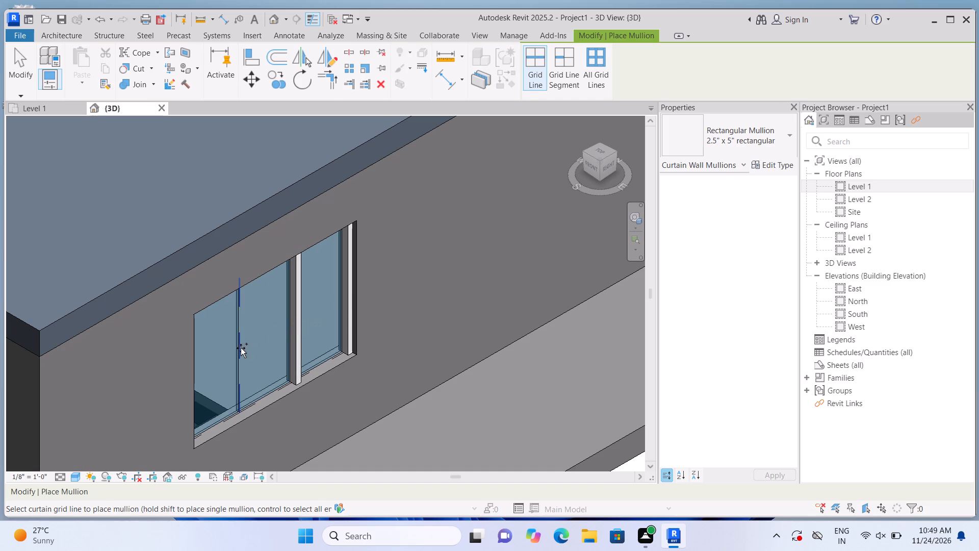
pyautogui.click(268, 278)
pyautogui.click(270, 394)
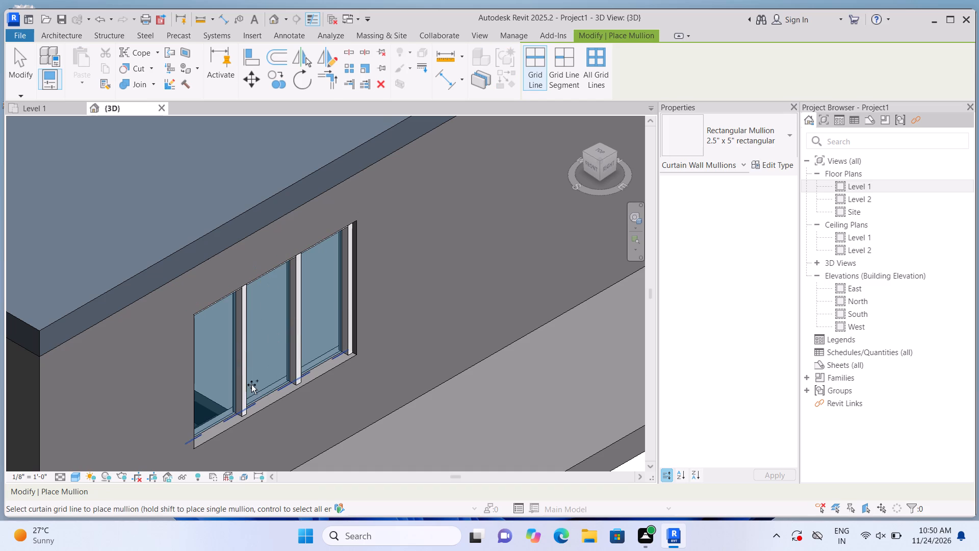
pyautogui.click(202, 371)
pyautogui.scroll(-9, 208, 377)
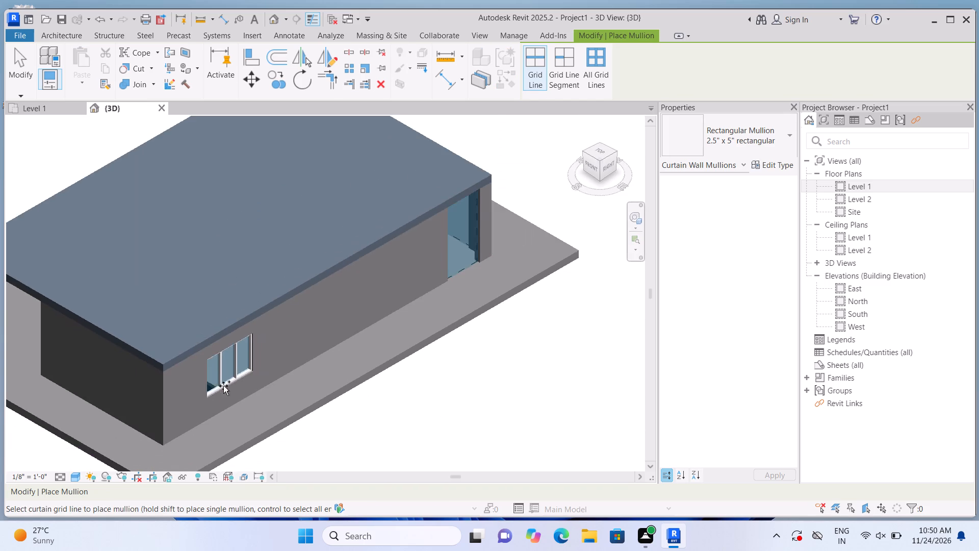
pyautogui.press('Escape')
# In the Level 1 floor plan, select the curtain wall in the northeast room's east wall.
pyautogui.moveTo(394, 278); pyautogui.dragTo(348, 333, button='middle')
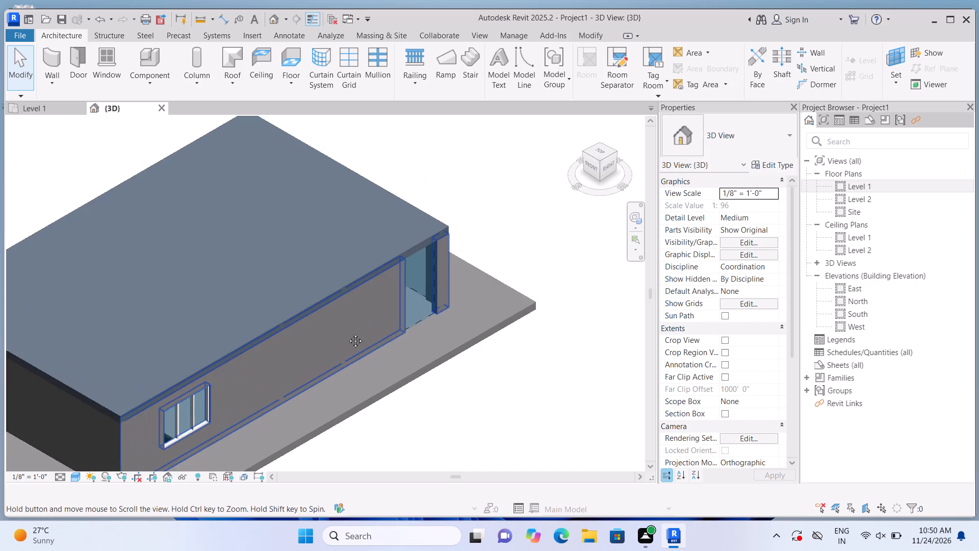
pyautogui.moveTo(348, 333); pyautogui.dragTo(334, 346, button='middle')
pyautogui.scroll(3, 468, 264)
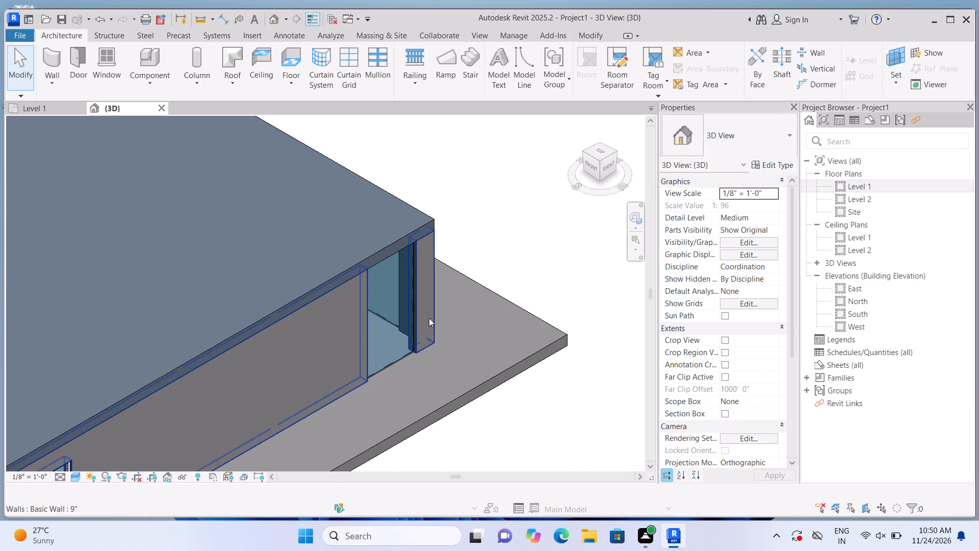
pyautogui.doubleClick(839, 185)
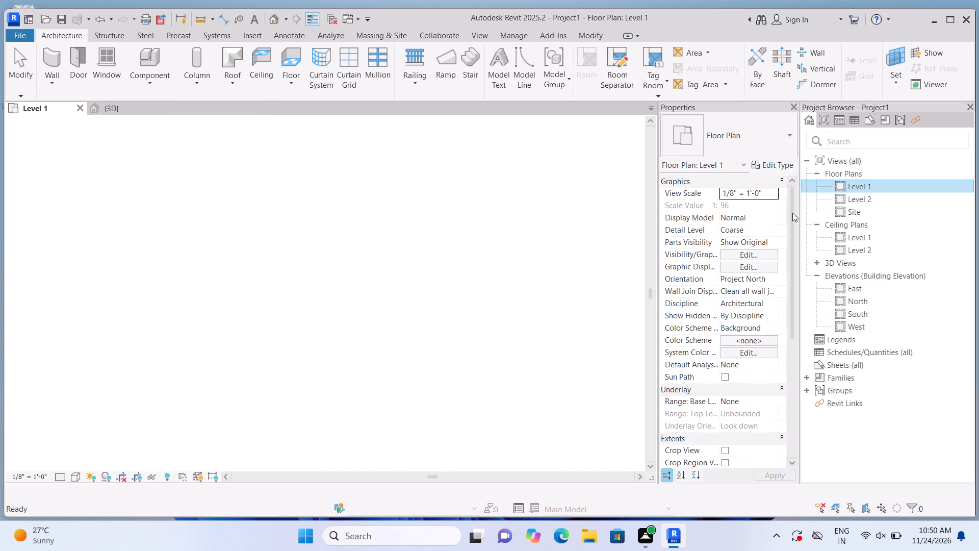
pyautogui.scroll(-9, 514, 247)
pyautogui.moveTo(532, 233); pyautogui.dragTo(487, 337, button='middle')
pyautogui.scroll(5, 556, 159)
pyautogui.scroll(-5, 531, 235)
pyautogui.scroll(4, 528, 241)
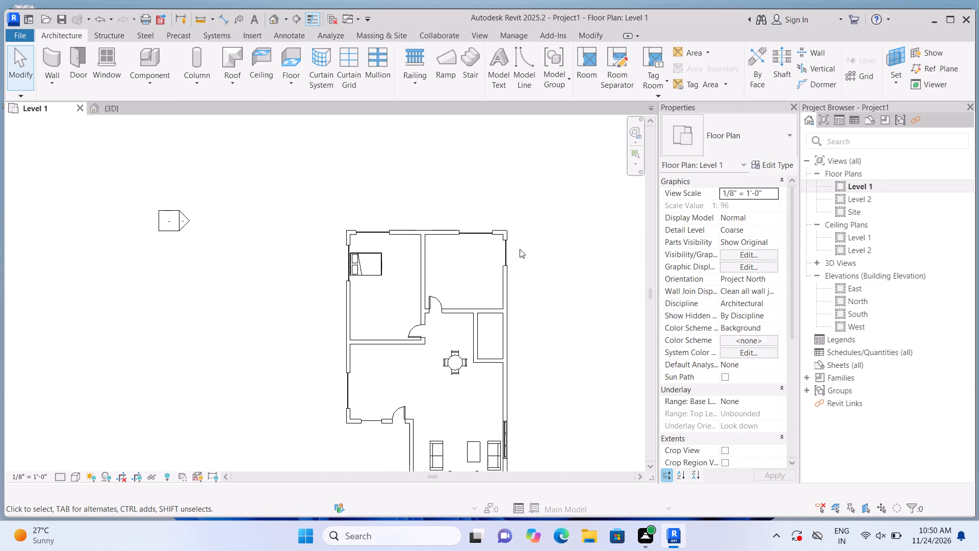
pyautogui.scroll(5, 520, 249)
pyautogui.click(488, 258)
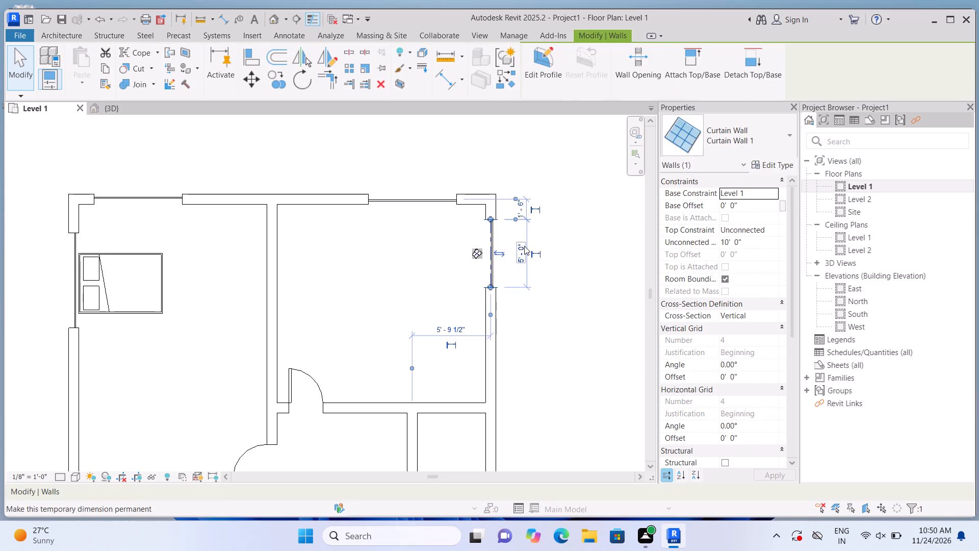
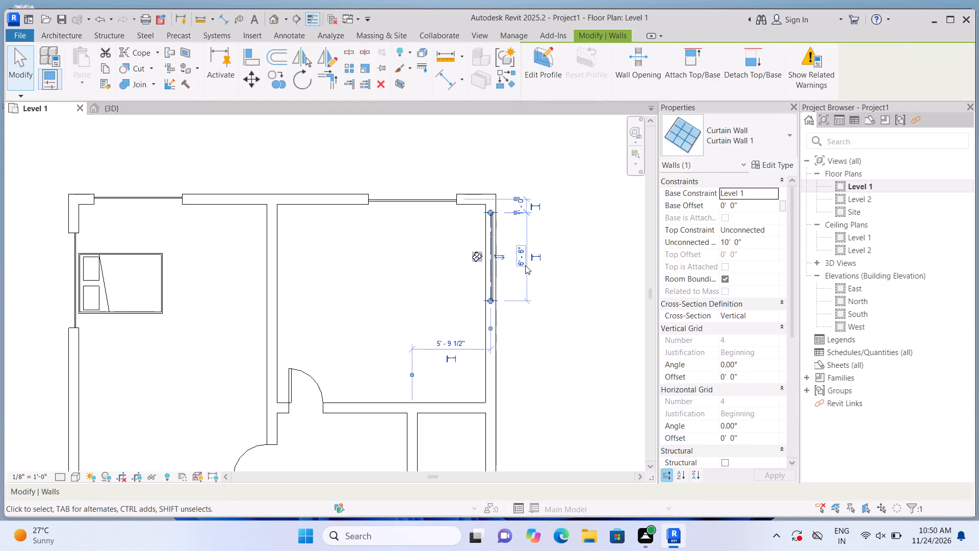
# In the Level 1 floor plan, draw a 6' 6" curtain wall in the northeast room's east wall, 1' 6" from the north end.
pyautogui.click(54, 65)
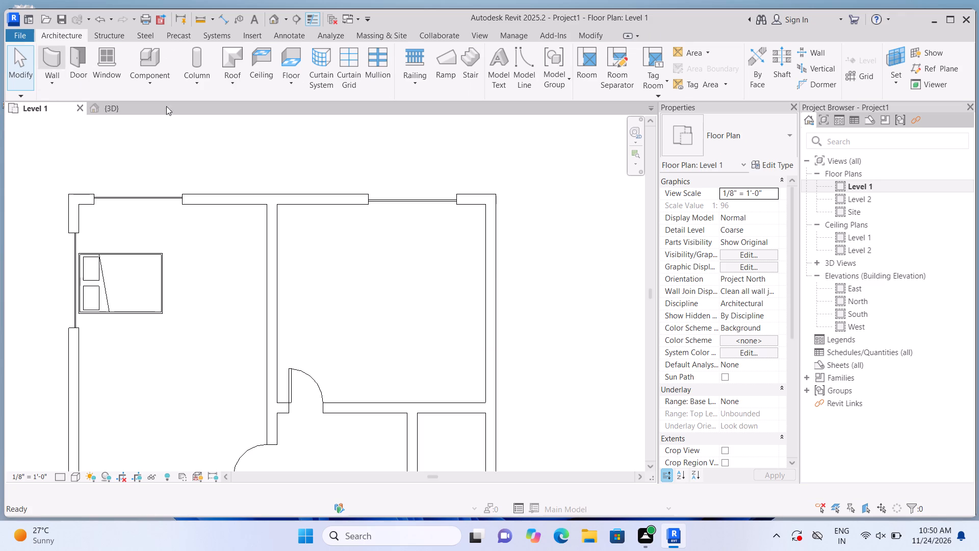
pyautogui.click(492, 218)
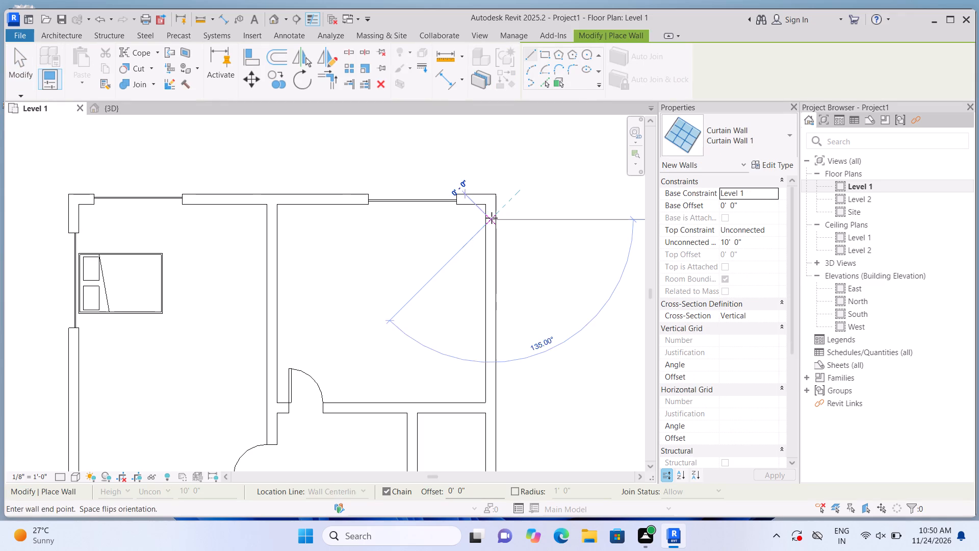
pyautogui.click(496, 307)
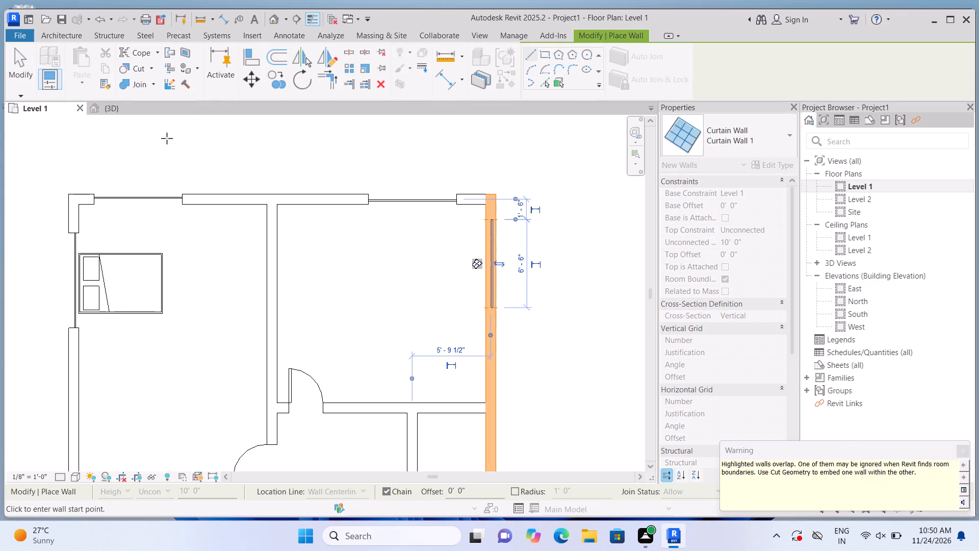
# Cut the 9" east wall with the new curtain wall so that it is embedded in its host.
pyautogui.click(151, 66)
pyautogui.click(153, 85)
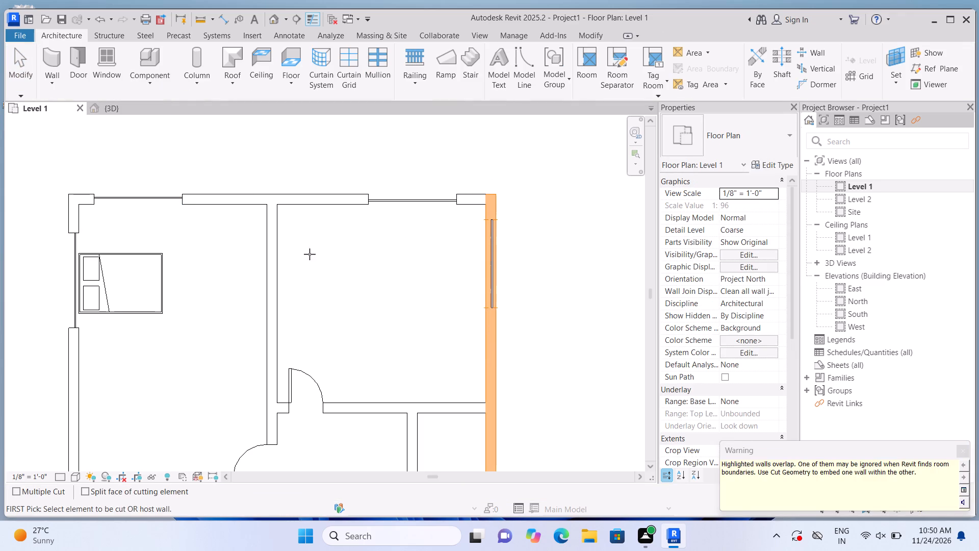
pyautogui.click(494, 337)
pyautogui.click(489, 273)
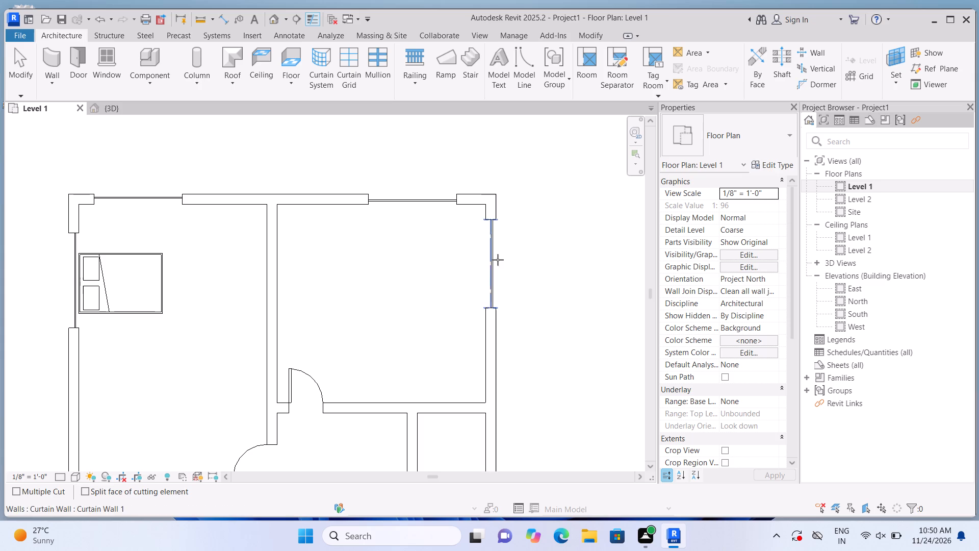
# In the 3D view, reshape the northeast room's east curtain wall to about 2' 4" base offset and 5' 10 1/2" height.
pyautogui.click(274, 15)
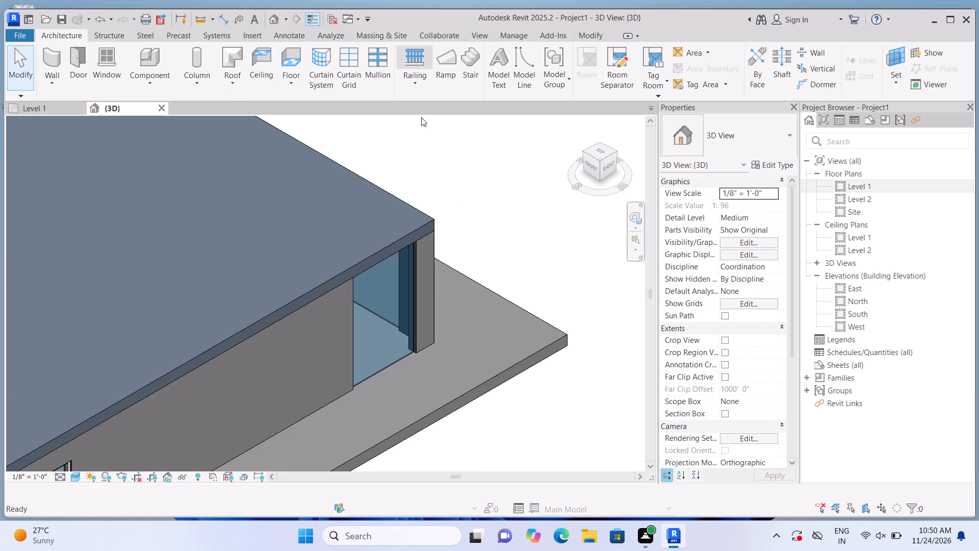
pyautogui.scroll(-4, 446, 149)
pyautogui.scroll(2, 420, 245)
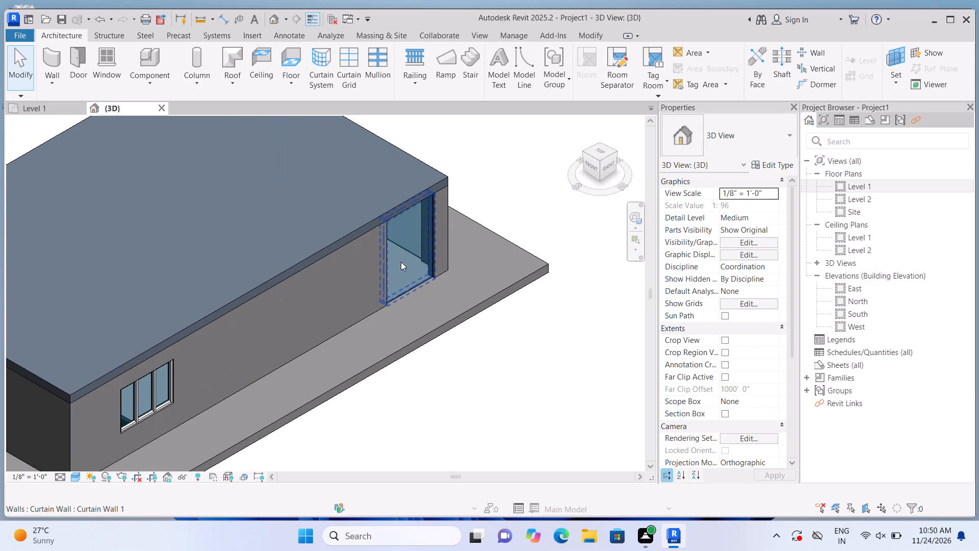
pyautogui.click(401, 262)
pyautogui.scroll(3, 415, 268)
pyautogui.moveTo(405, 298); pyautogui.dragTo(404, 288)
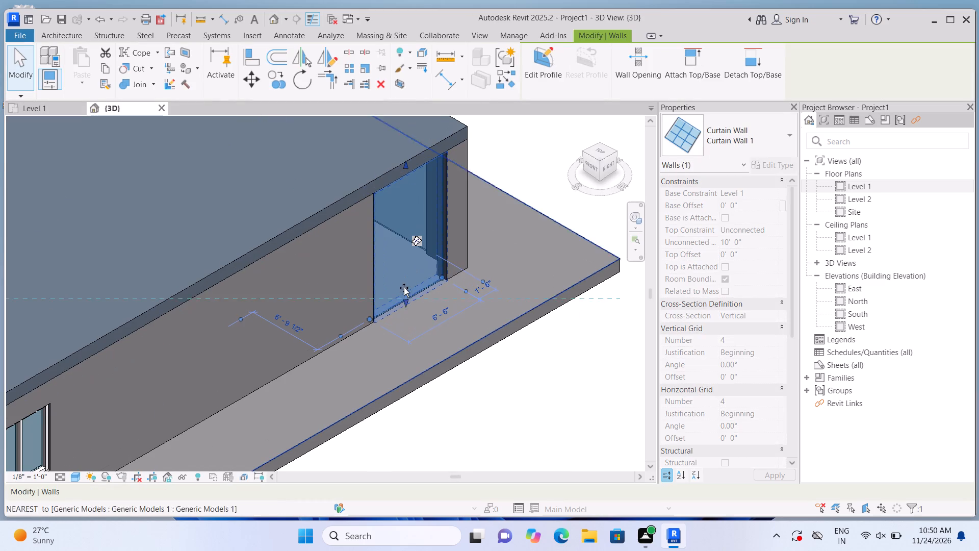
pyautogui.moveTo(404, 288); pyautogui.dragTo(404, 267)
pyautogui.scroll(-3, 413, 266)
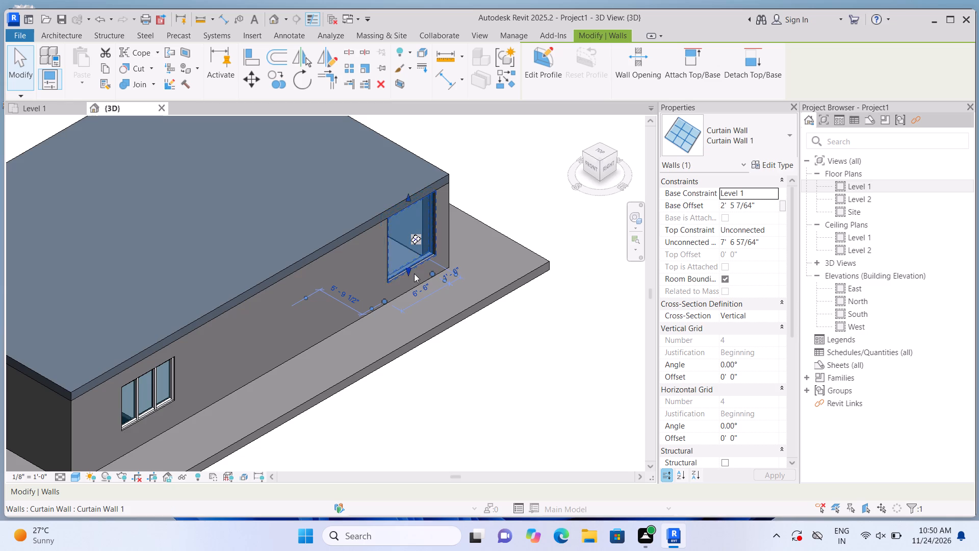
pyautogui.scroll(4, 414, 273)
pyautogui.click(405, 267)
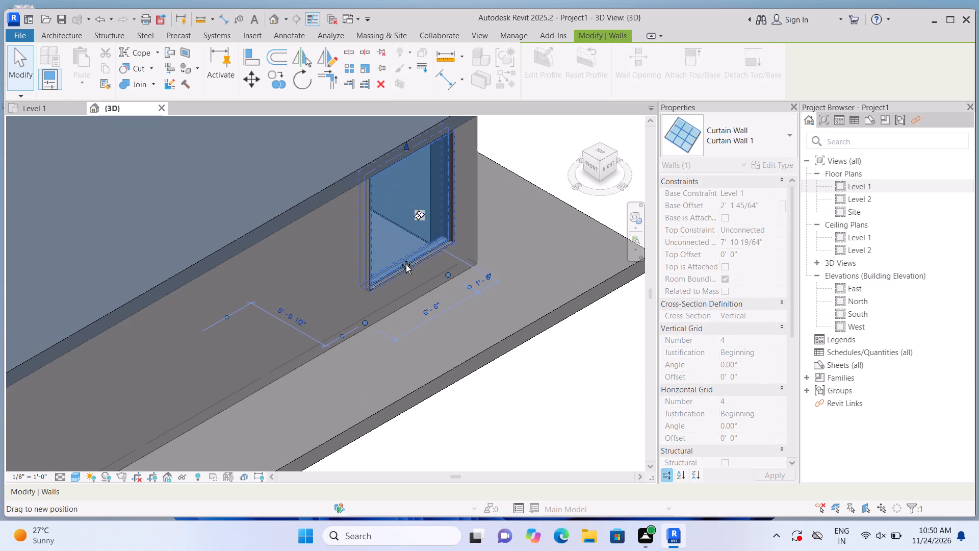
pyautogui.moveTo(404, 141); pyautogui.dragTo(411, 170)
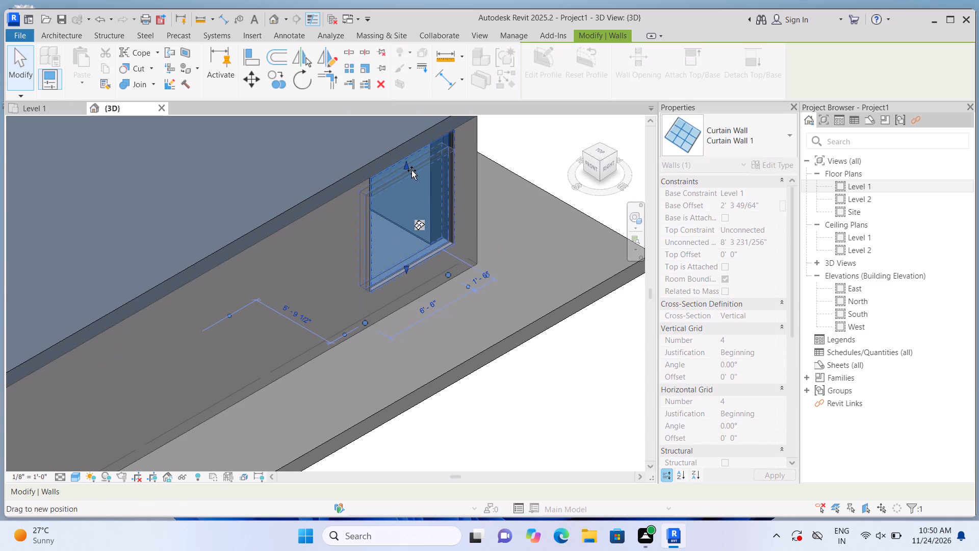
pyautogui.moveTo(411, 170); pyautogui.dragTo(414, 178)
pyautogui.click(497, 142)
pyautogui.scroll(-2, 502, 140)
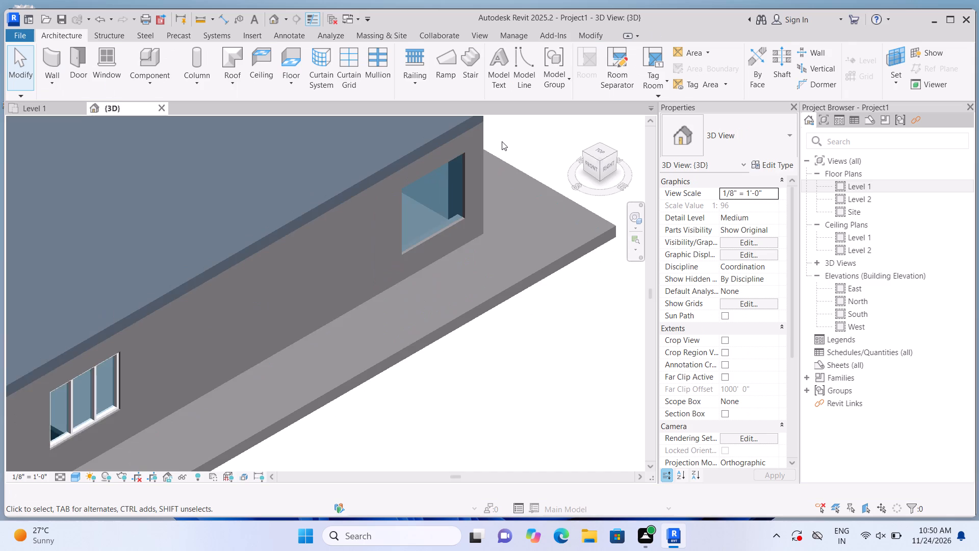
# Raise the bottom edge of the same curtain wall to about 2' 8" base offset, for a height of about 5' 6".
pyautogui.scroll(-1, 502, 141)
pyautogui.scroll(2, 501, 142)
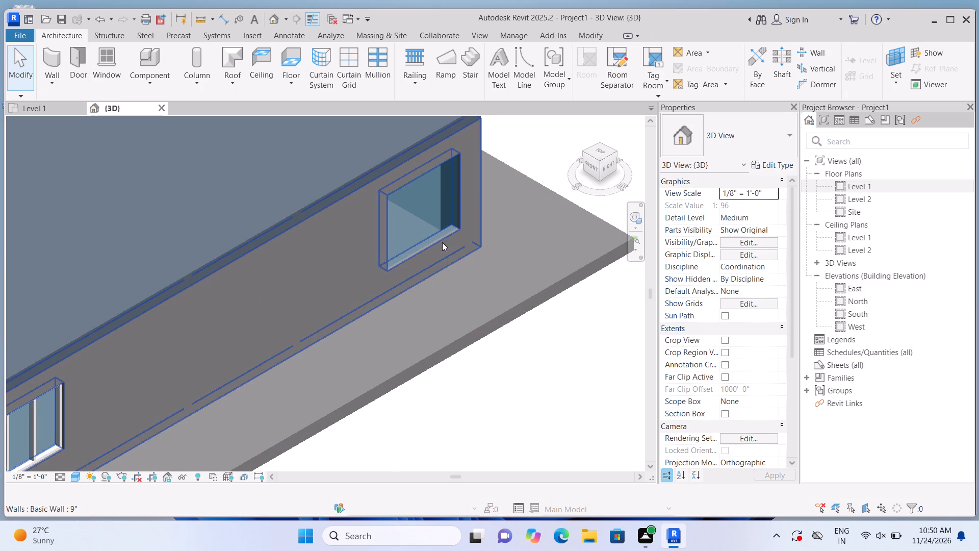
pyautogui.click(442, 242)
pyautogui.click(535, 144)
pyautogui.scroll(4, 494, 187)
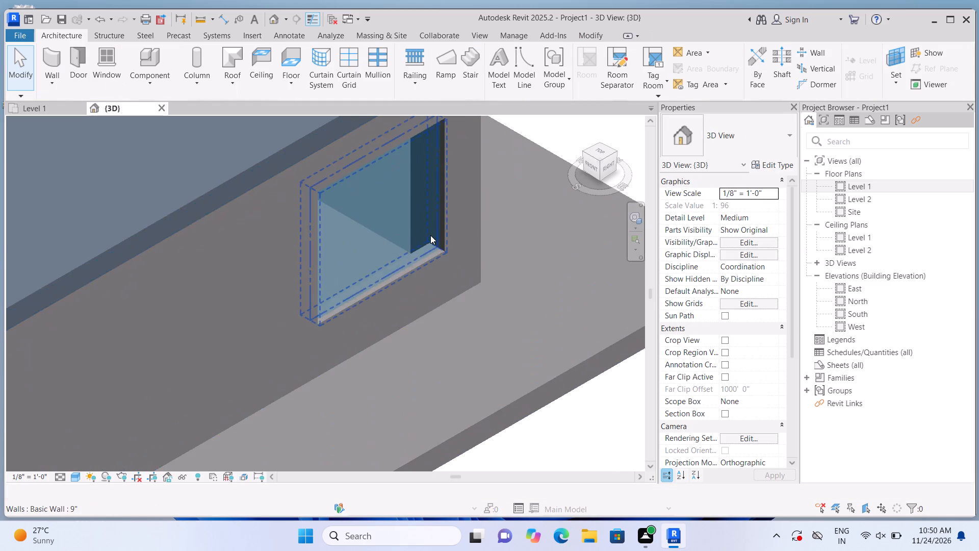
pyautogui.click(434, 207)
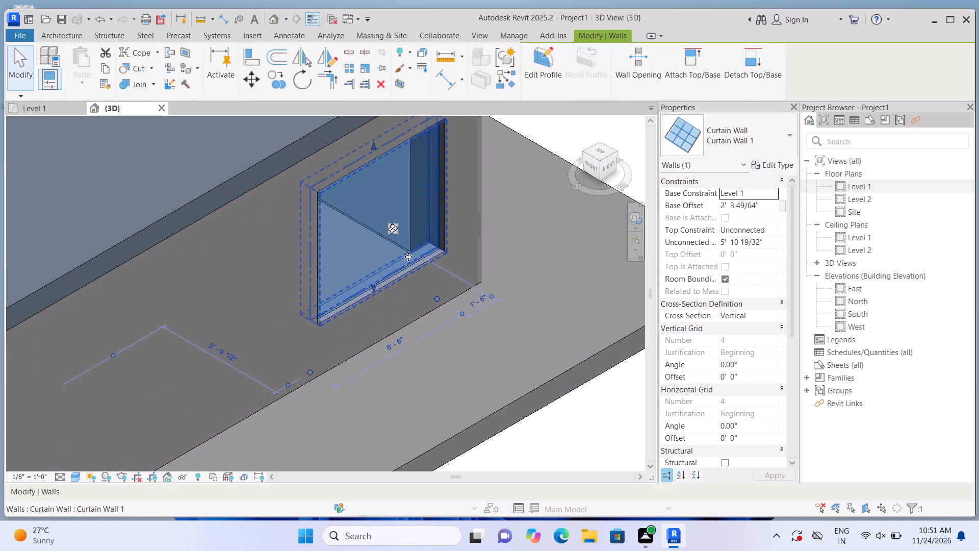
pyautogui.scroll(1, 408, 257)
pyautogui.moveTo(367, 290); pyautogui.dragTo(368, 279)
pyautogui.scroll(-2, 375, 278)
# Divide the northeast room's east curtain wall into three equal panels of about 2' 2" with two vertical curtain grid lines.
pyautogui.click(78, 40)
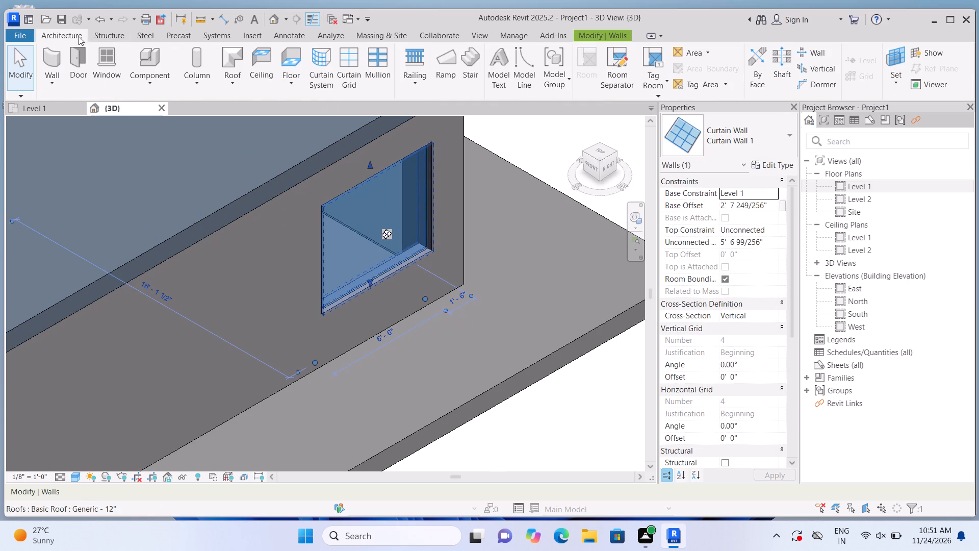
pyautogui.click(340, 80)
pyautogui.scroll(2, 382, 153)
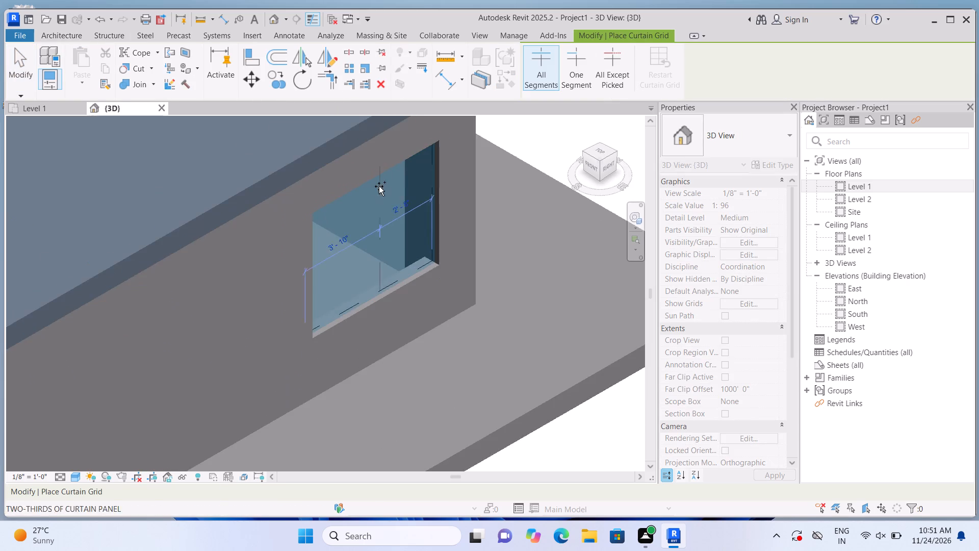
pyautogui.scroll(2, 379, 186)
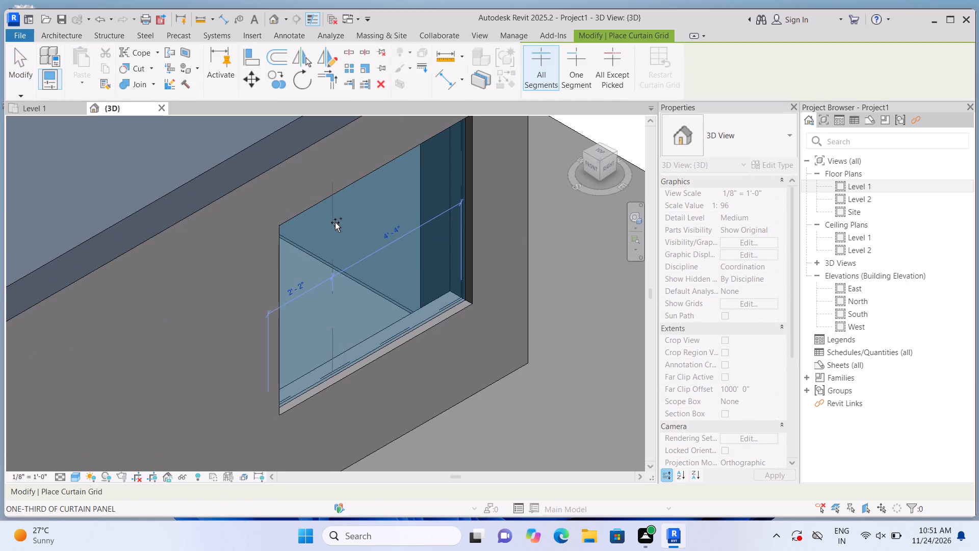
pyautogui.click(335, 223)
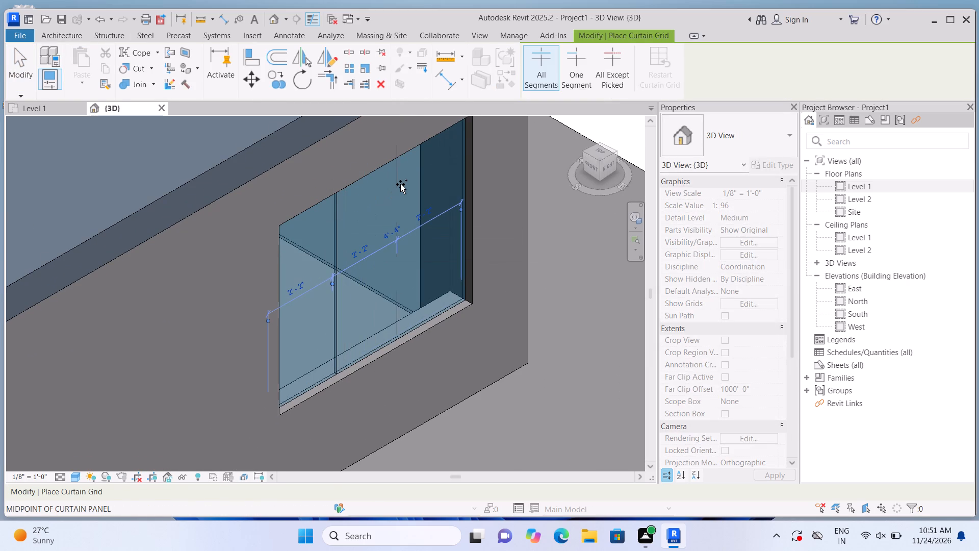
pyautogui.click(400, 184)
# Place 2.5" x 5" rectangular mullions on both grid lines and all four edges of the northeast room's east curtain wall.
pyautogui.click(78, 32)
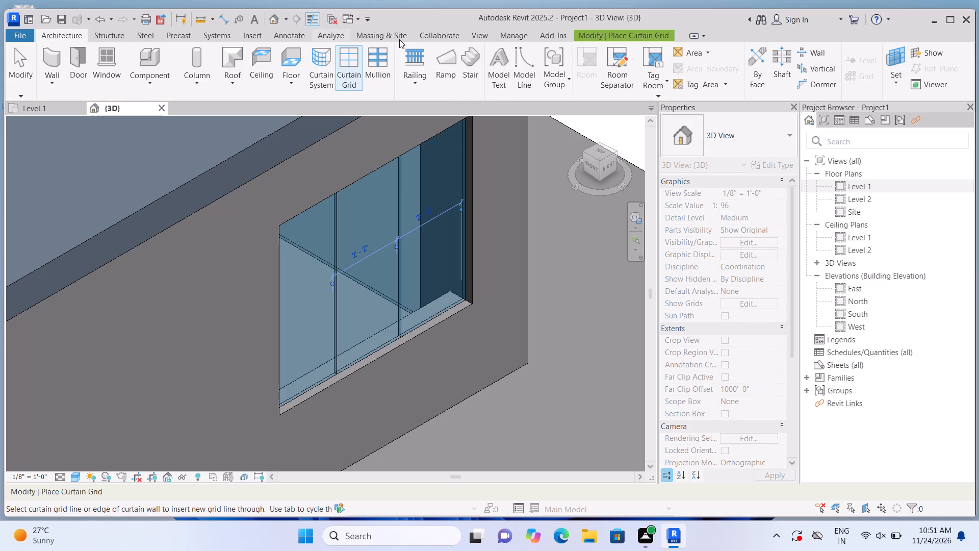
pyautogui.click(389, 65)
pyautogui.click(454, 167)
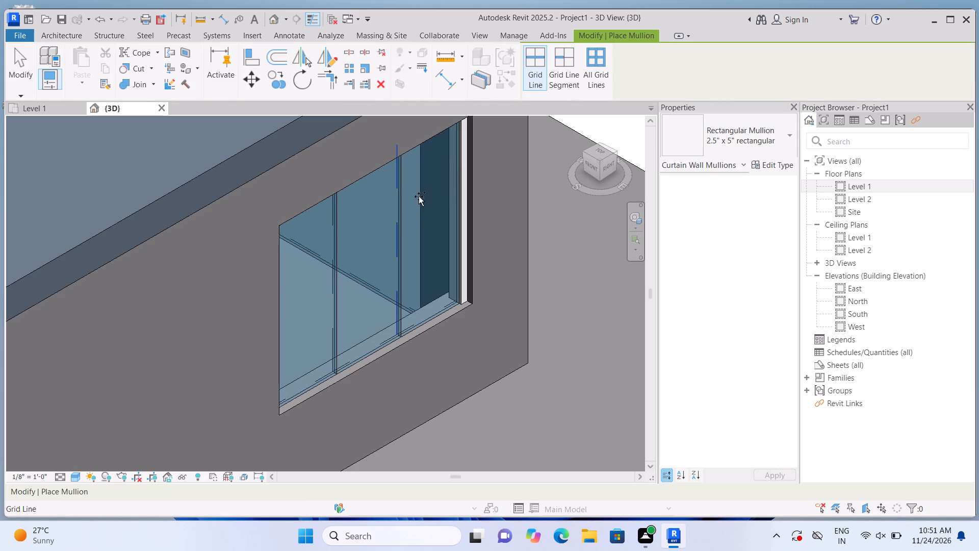
pyautogui.click(403, 208)
pyautogui.click(422, 147)
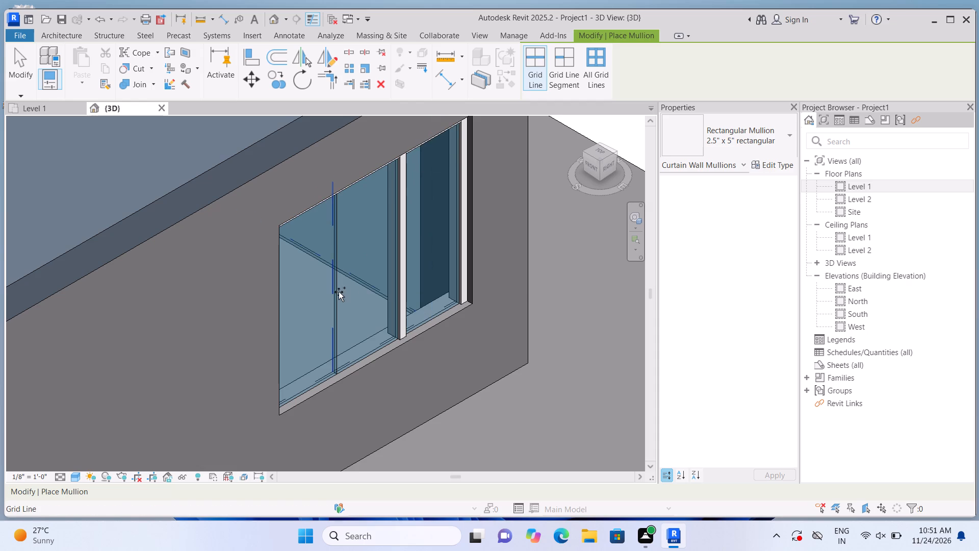
pyautogui.click(328, 299)
pyautogui.click(289, 317)
pyautogui.click(305, 378)
pyautogui.scroll(-2, 355, 352)
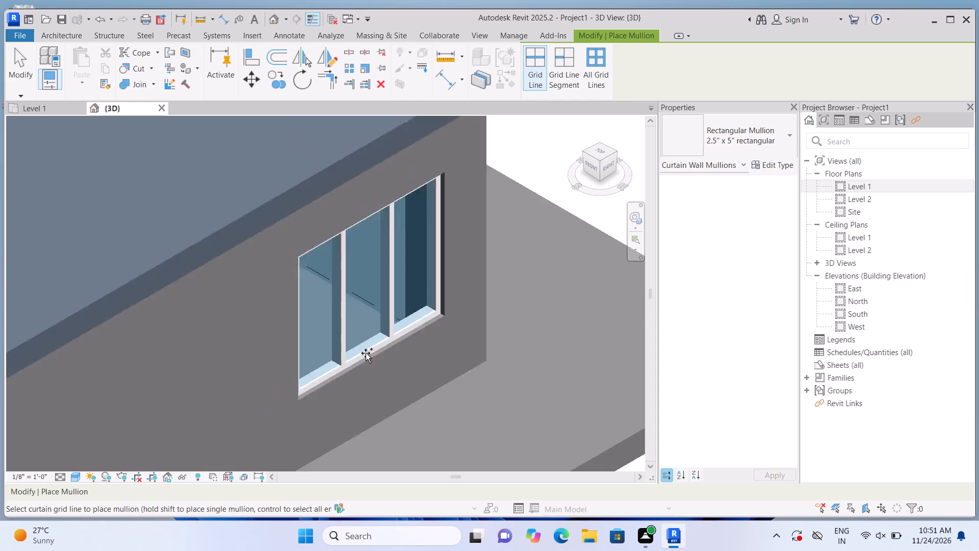
pyautogui.scroll(-11, 366, 353)
pyautogui.press('Escape')
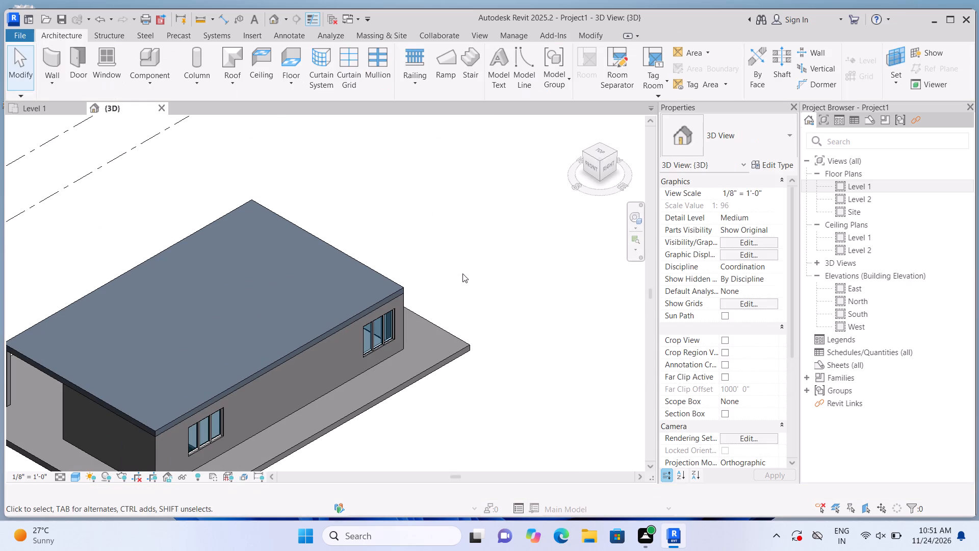
# Reshape the northeast room's north curtain wall to about 3' 5 1/2" base offset and 5' 1" height.
pyautogui.keyDown('shift'); pyautogui.moveTo(523, 270); pyautogui.dragTo(466, 317, button='middle'); pyautogui.keyUp('shift')
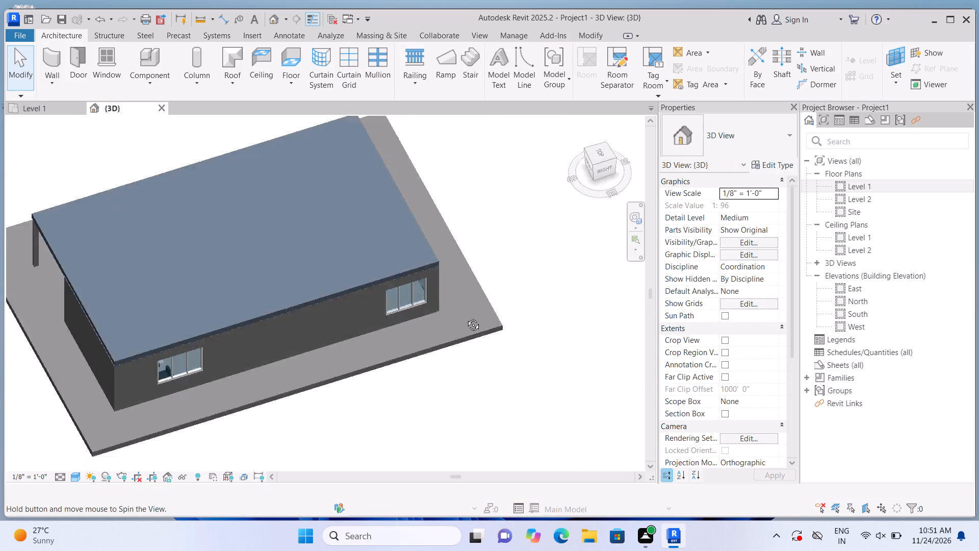
pyautogui.keyDown('shift'); pyautogui.moveTo(466, 317); pyautogui.dragTo(343, 188, button='middle'); pyautogui.keyUp('shift')
pyautogui.scroll(-2, 313, 226)
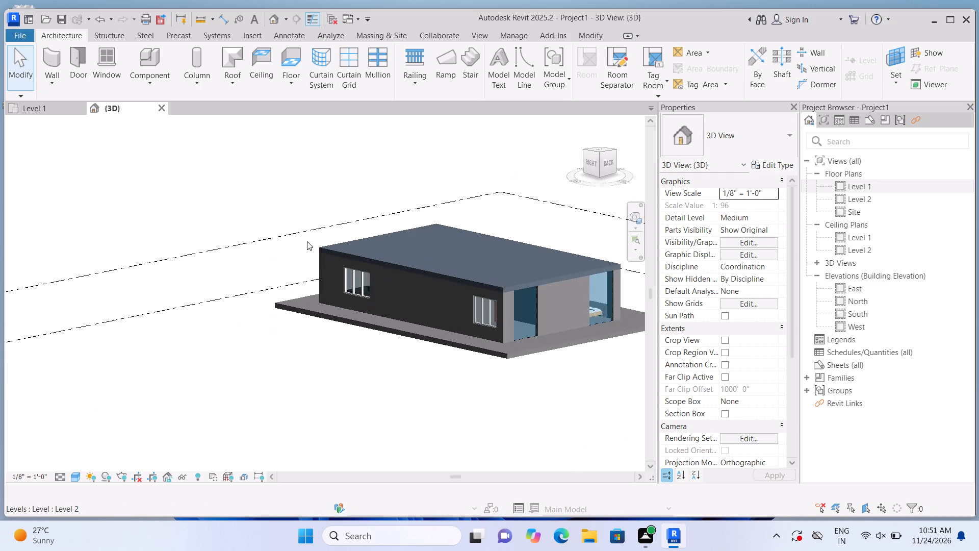
pyautogui.scroll(-2, 301, 249)
pyautogui.scroll(6, 586, 290)
pyautogui.scroll(1, 445, 302)
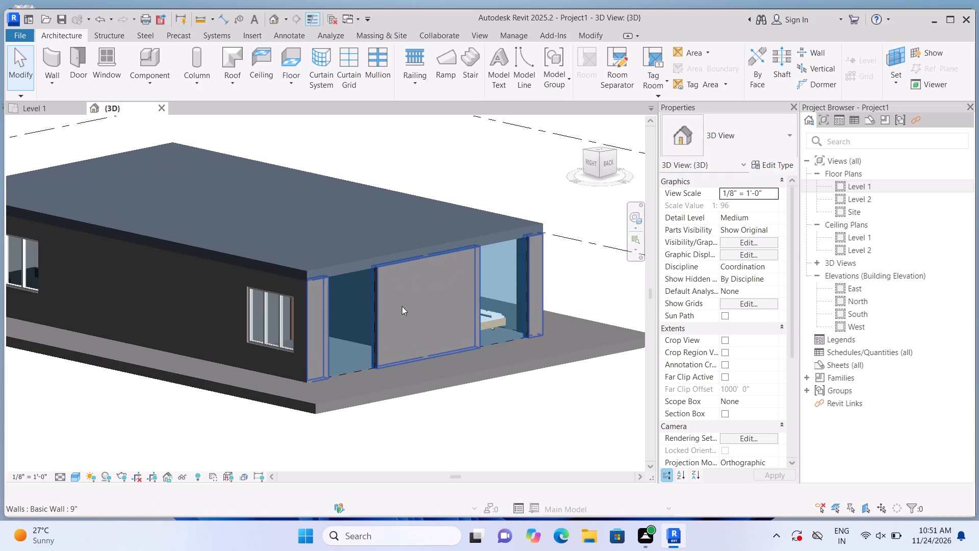
pyautogui.click(342, 319)
pyautogui.scroll(5, 363, 311)
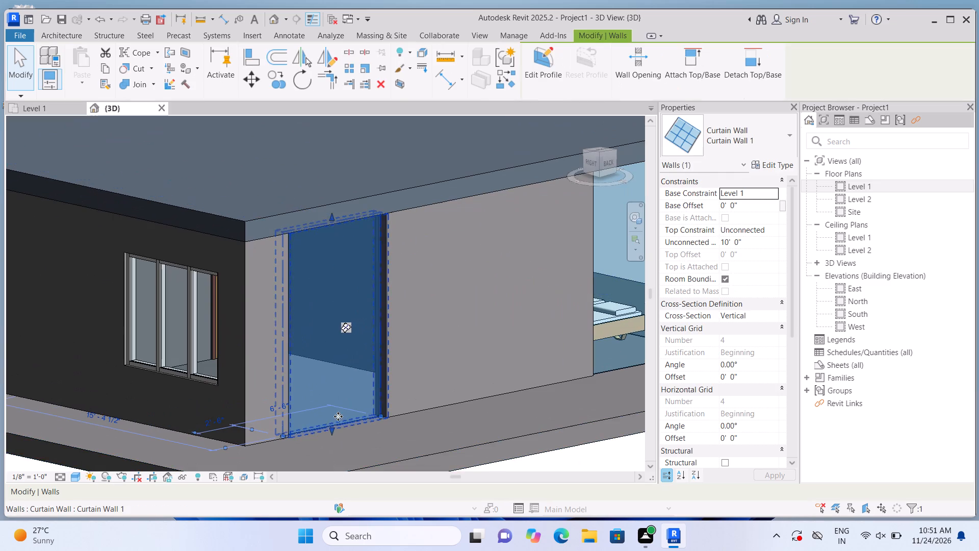
pyautogui.moveTo(333, 428); pyautogui.dragTo(344, 369)
pyautogui.moveTo(329, 214); pyautogui.dragTo(330, 252)
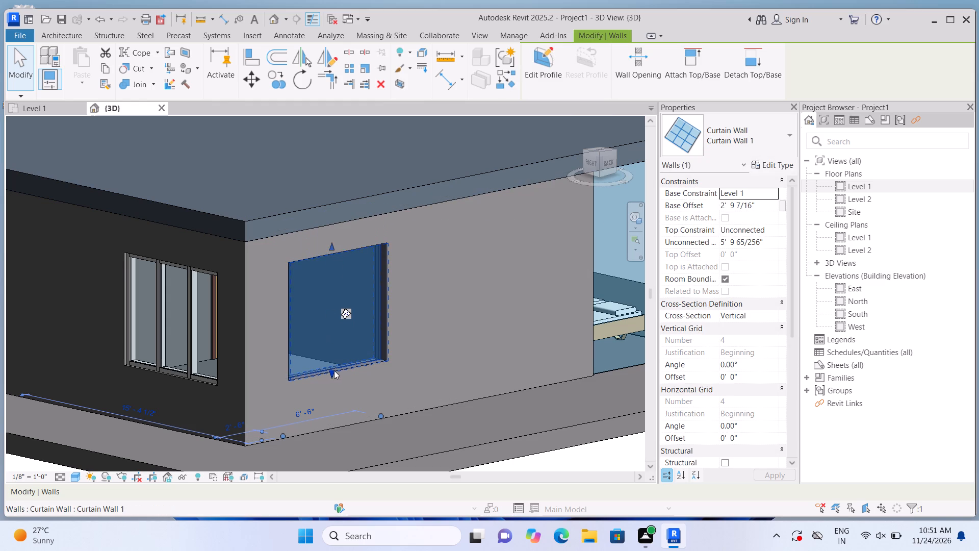
pyautogui.moveTo(333, 369); pyautogui.dragTo(337, 356)
# Reshape the northwest room's north curtain wall, by the bed, to about 2' 9 1/2" base offset and 5' 5 1/2" height.
pyautogui.scroll(-4, 337, 360)
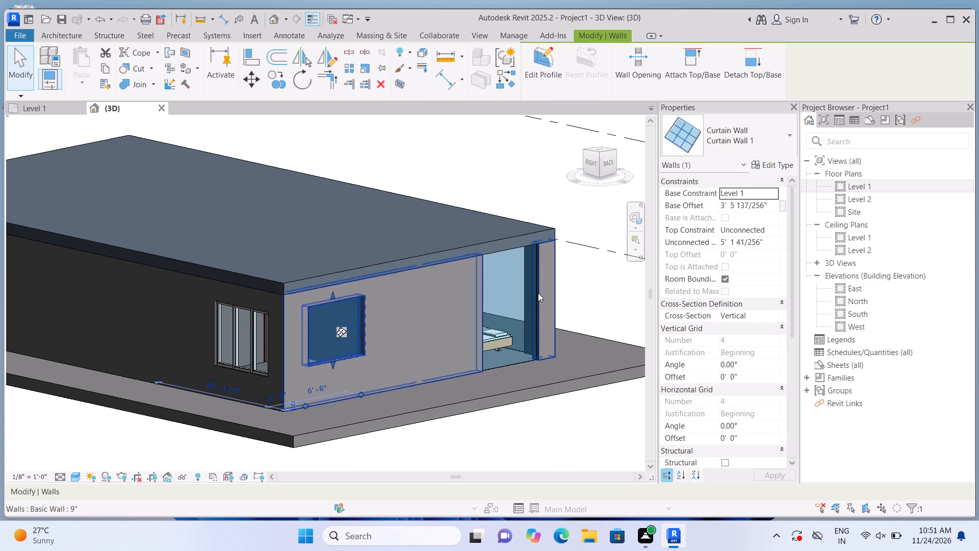
pyautogui.scroll(2, 537, 293)
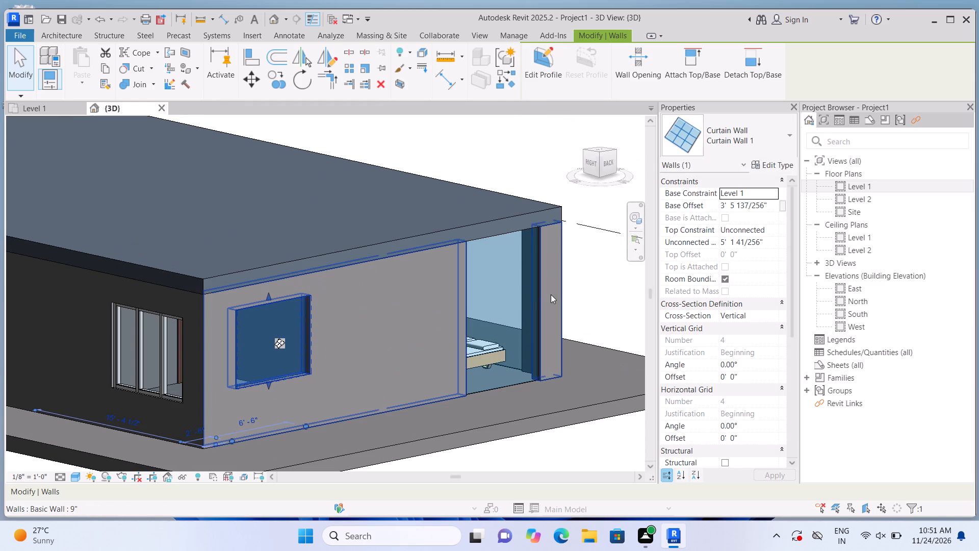
pyautogui.click(532, 295)
pyautogui.scroll(1, 515, 365)
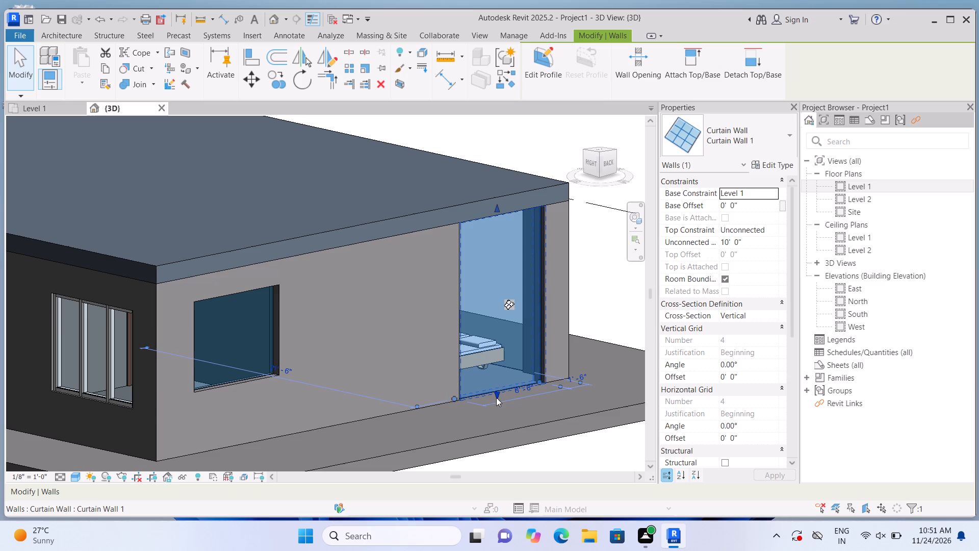
pyautogui.moveTo(495, 392); pyautogui.dragTo(507, 341)
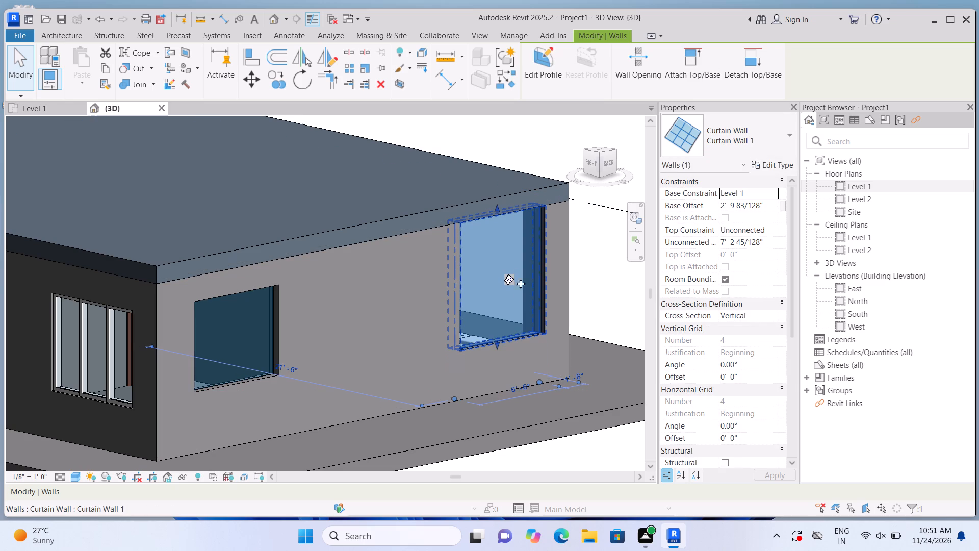
pyautogui.moveTo(496, 205); pyautogui.dragTo(500, 229)
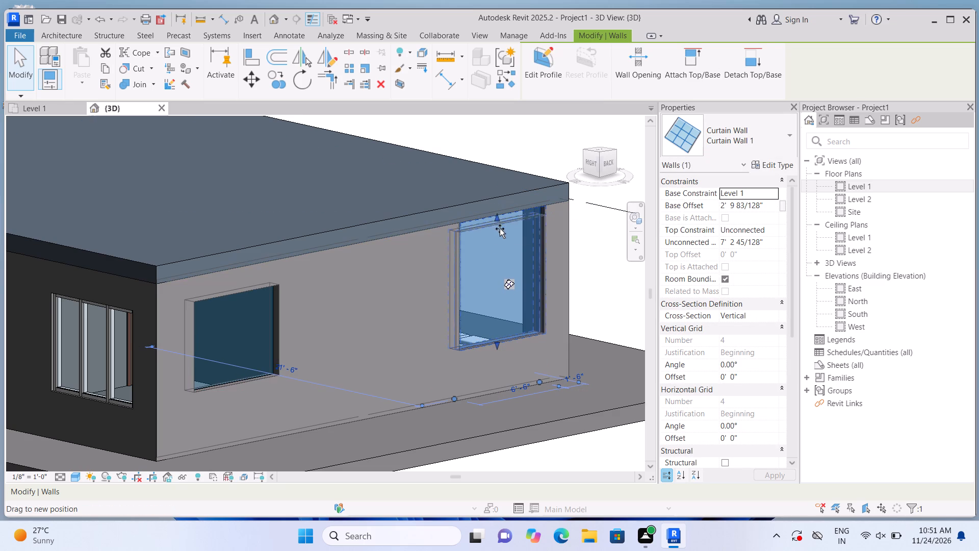
pyautogui.moveTo(500, 229); pyautogui.dragTo(501, 244)
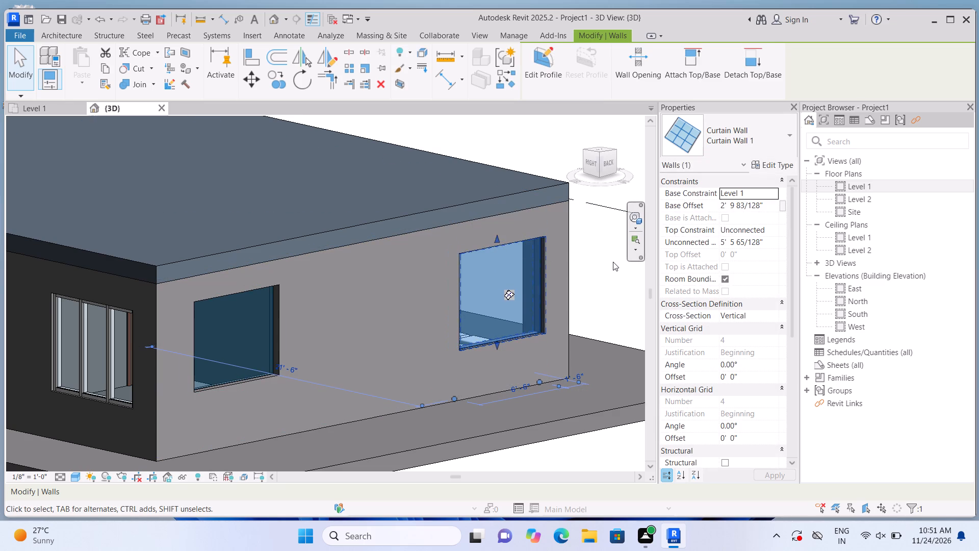
# Divide the northwest room's north curtain wall into three equal panels of about 2' 2" with two vertical curtain grid lines.
pyautogui.click(613, 262)
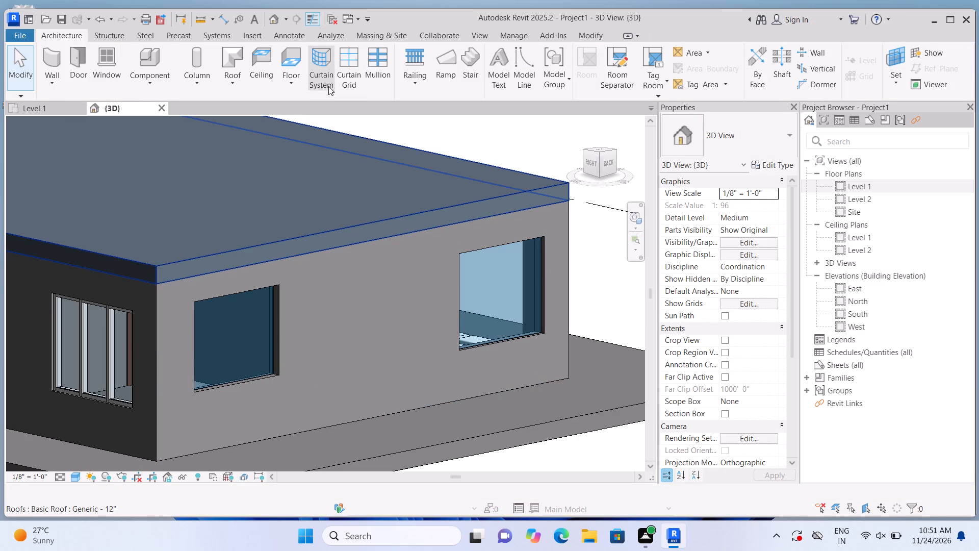
pyautogui.click(354, 77)
pyautogui.scroll(3, 483, 265)
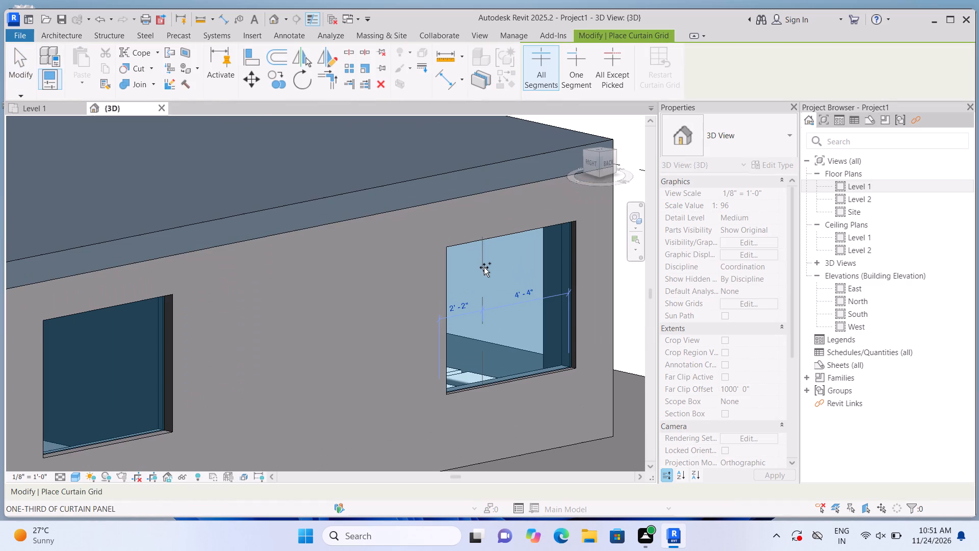
pyautogui.click(484, 267)
pyautogui.click(524, 245)
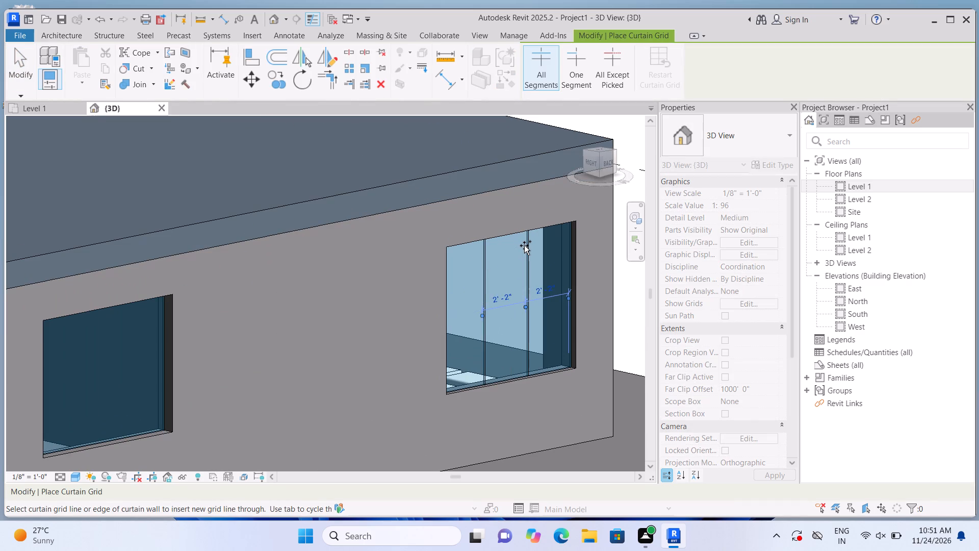
# Divide the northeast room's north curtain wall into three equal panels with two vertical curtain grid lines.
pyautogui.scroll(-4, 524, 247)
pyautogui.scroll(2, 293, 310)
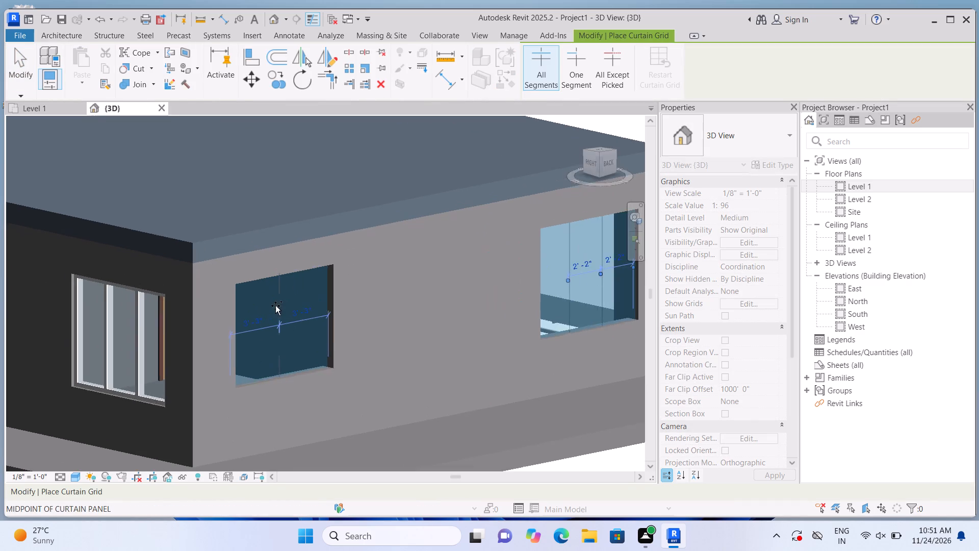
pyautogui.scroll(4, 275, 306)
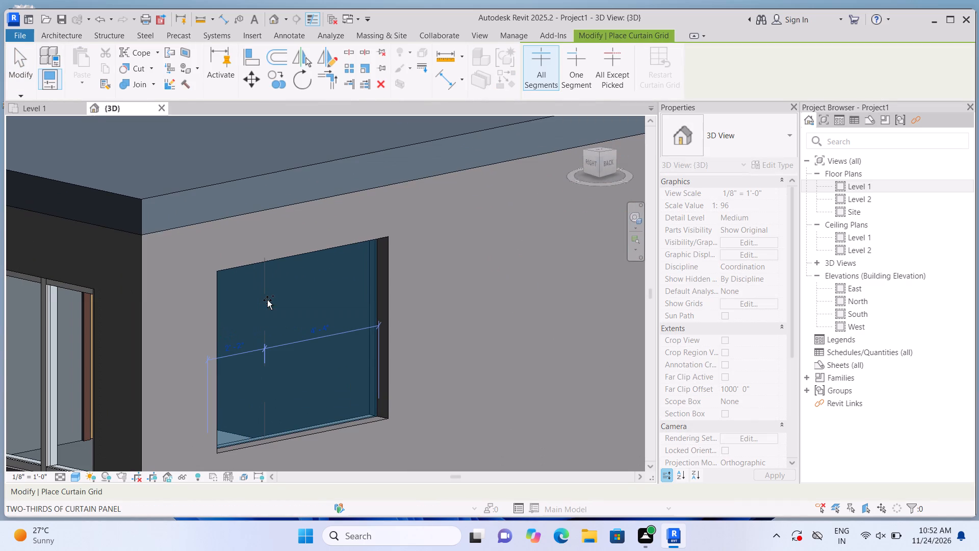
pyautogui.click(269, 300)
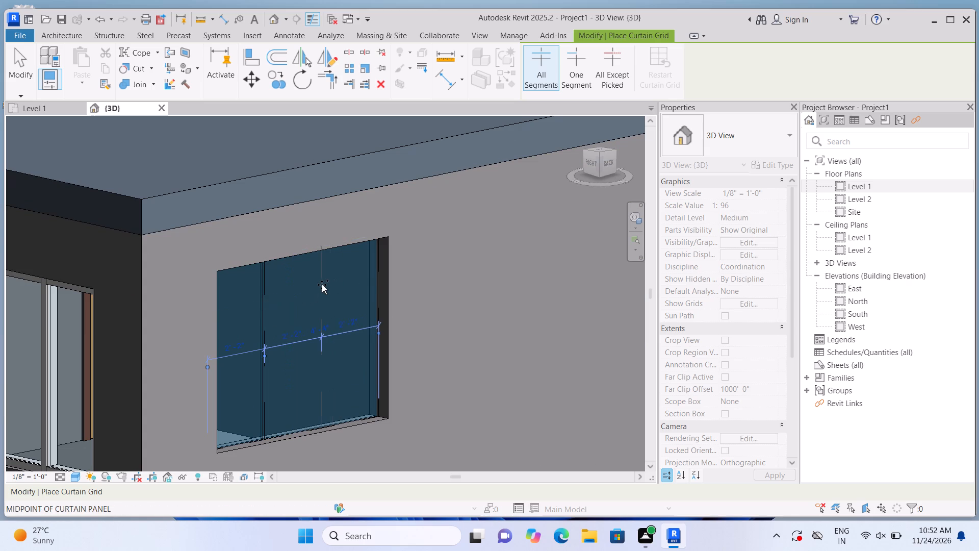
pyautogui.click(320, 286)
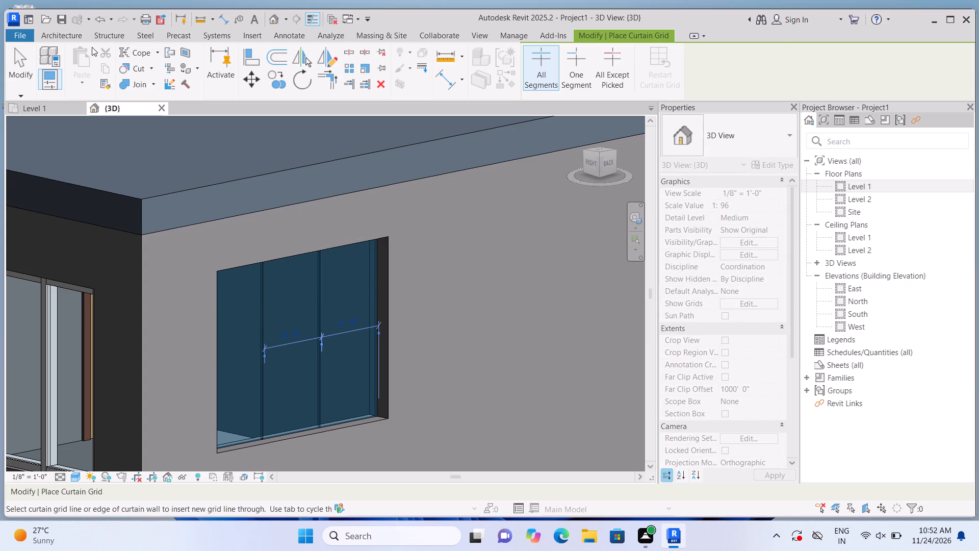
# Place 2.5" x 5" rectangular mullions on both grid lines and all four edges of the northeast room's north curtain wall.
pyautogui.click(83, 36)
pyautogui.click(376, 63)
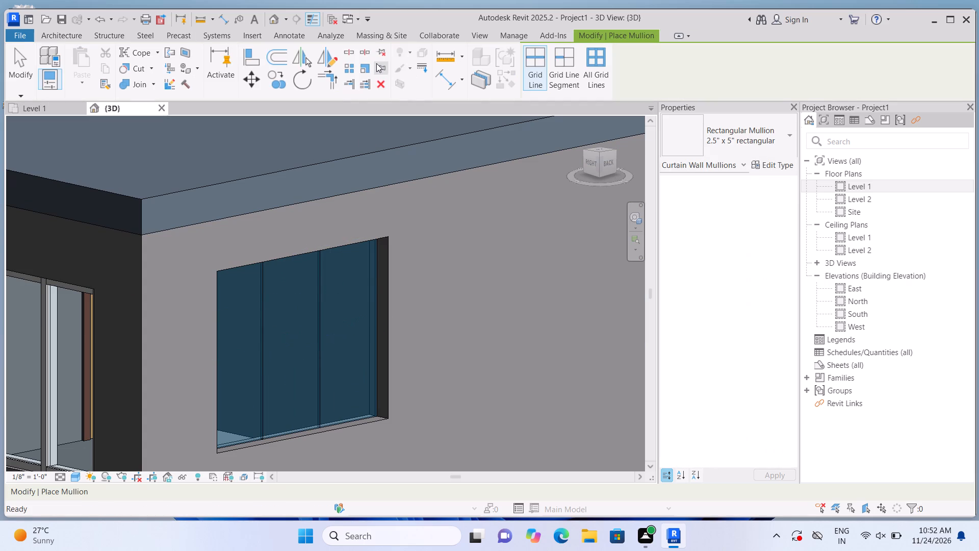
pyautogui.click(334, 297)
pyautogui.click(364, 295)
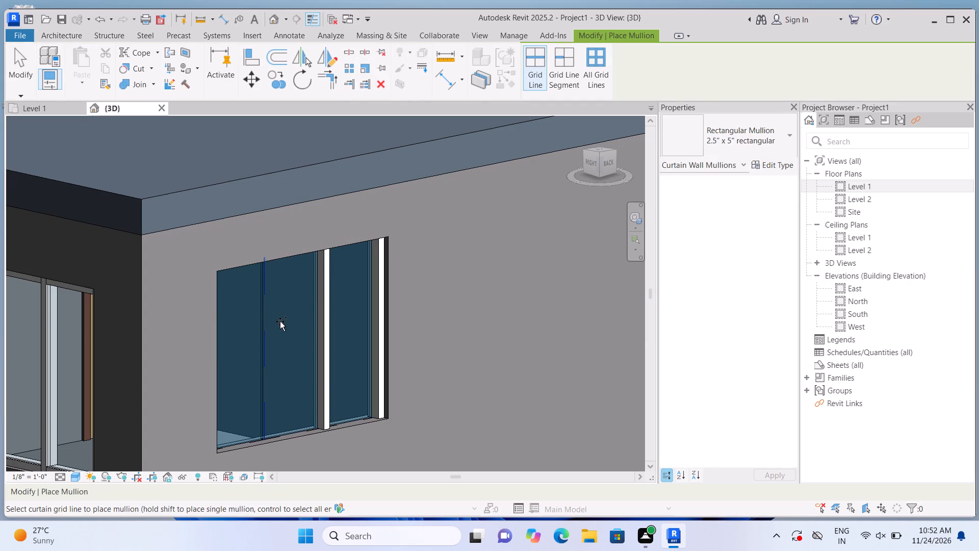
pyautogui.click(278, 321)
pyautogui.click(228, 336)
pyautogui.click(245, 278)
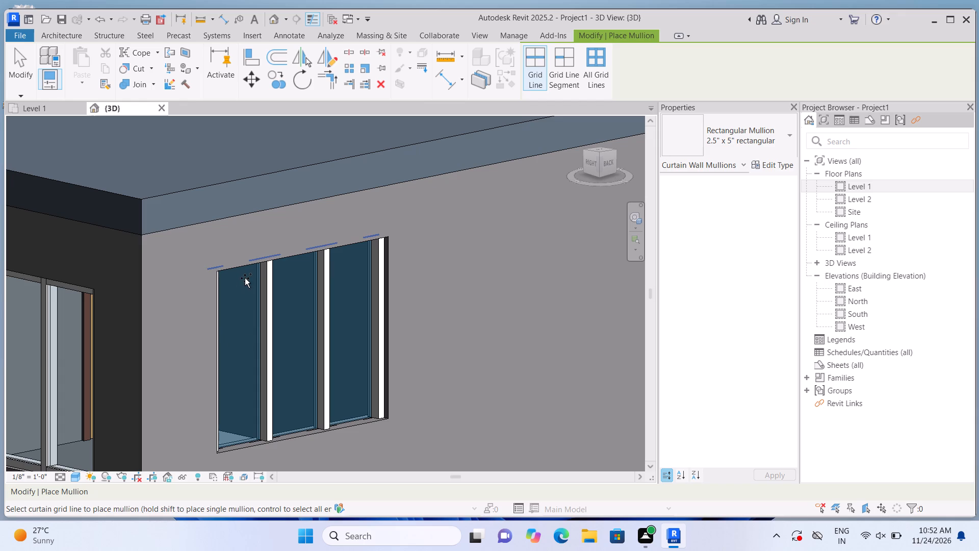
pyautogui.click(244, 441)
pyautogui.scroll(-6, 266, 411)
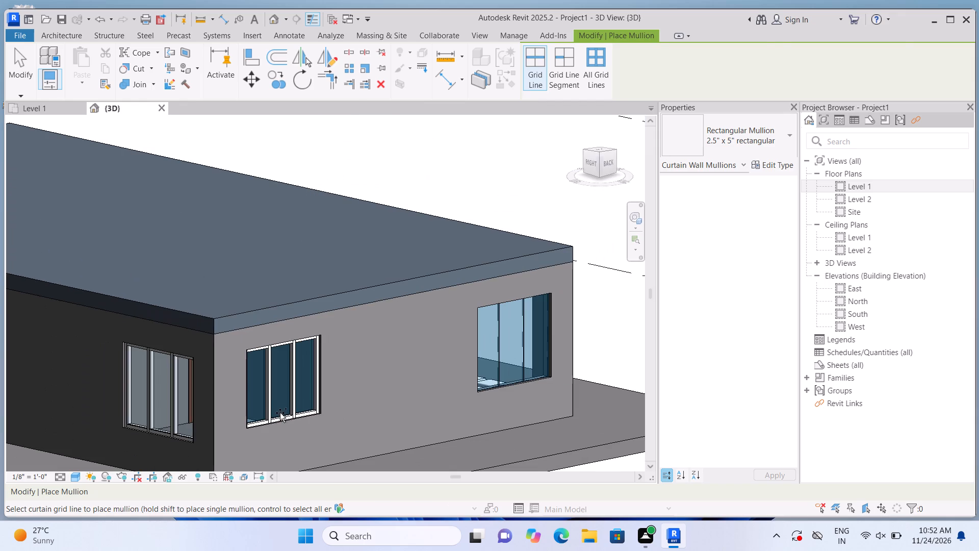
pyautogui.press('Escape')
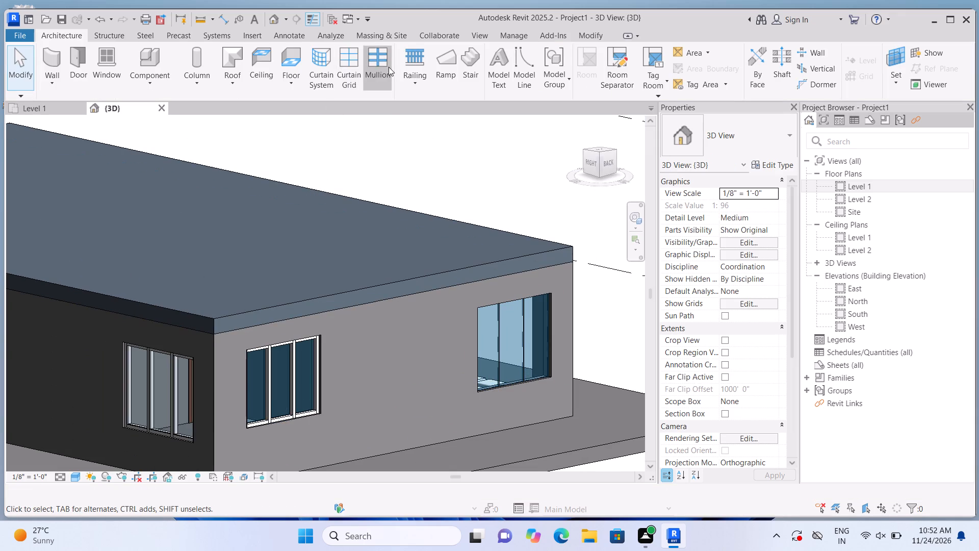
# Place 2.5" x 5" rectangular mullions on both grid lines and all four edges of the northwest room's north curtain wall.
pyautogui.click(389, 67)
pyautogui.scroll(3, 612, 311)
pyautogui.click(532, 342)
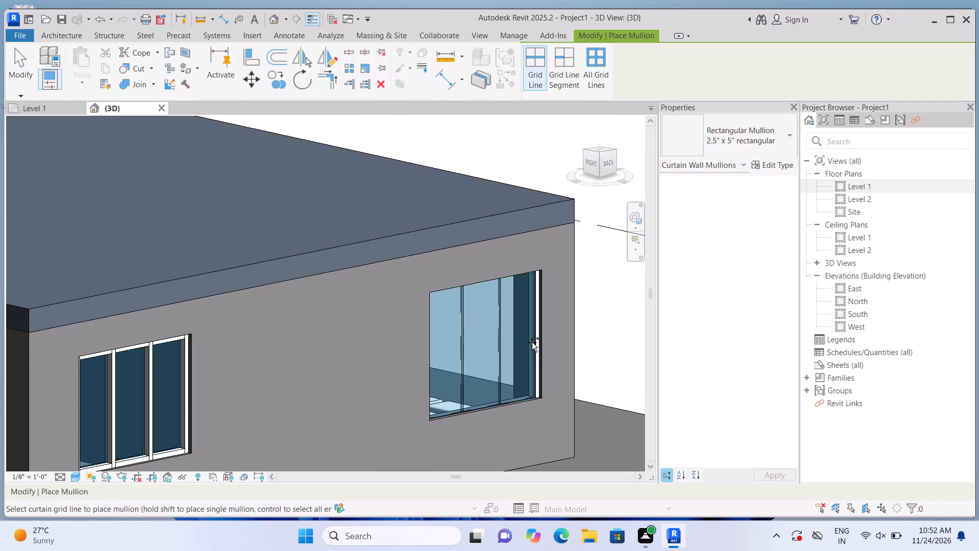
pyautogui.click(494, 349)
pyautogui.click(459, 358)
pyautogui.click(434, 360)
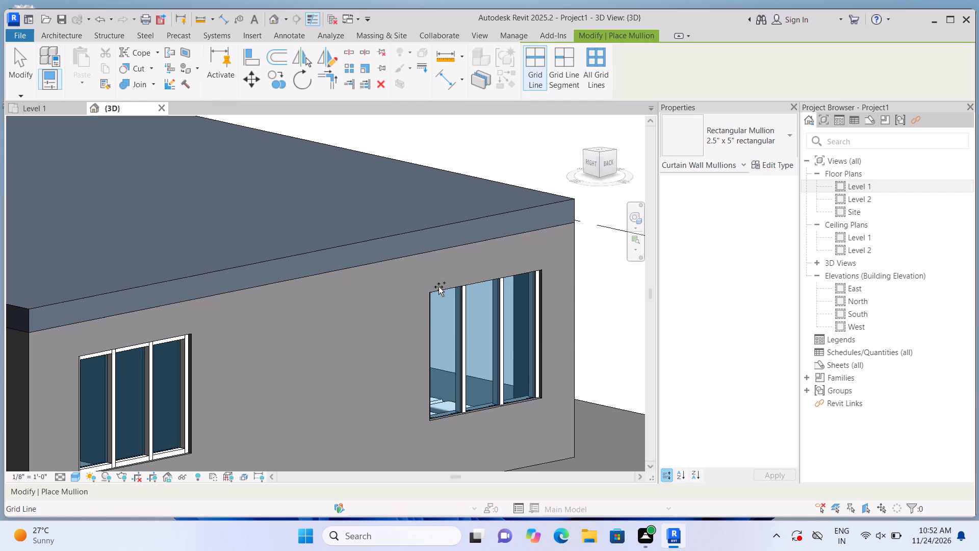
pyautogui.click(439, 287)
pyautogui.click(440, 293)
pyautogui.click(434, 342)
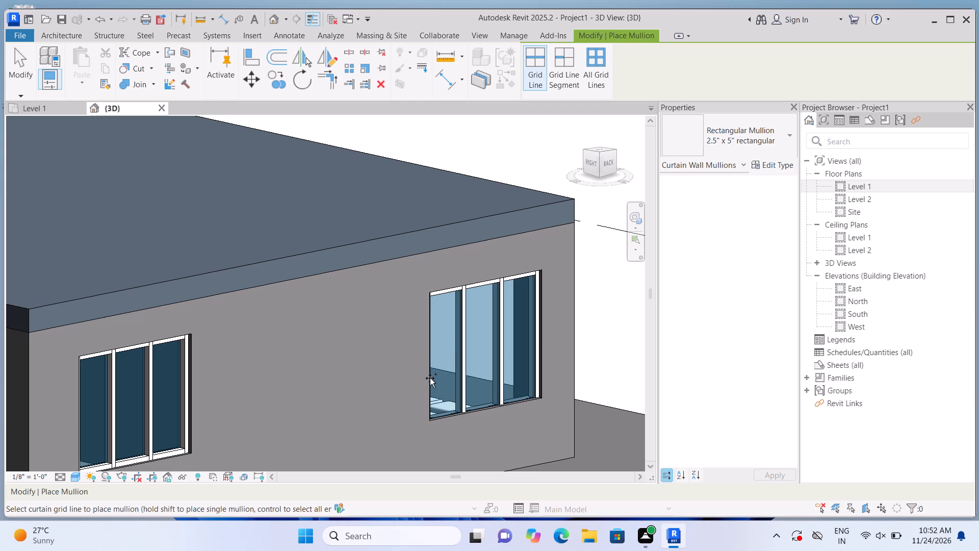
pyautogui.click(430, 378)
pyautogui.click(444, 413)
pyautogui.scroll(-9, 462, 366)
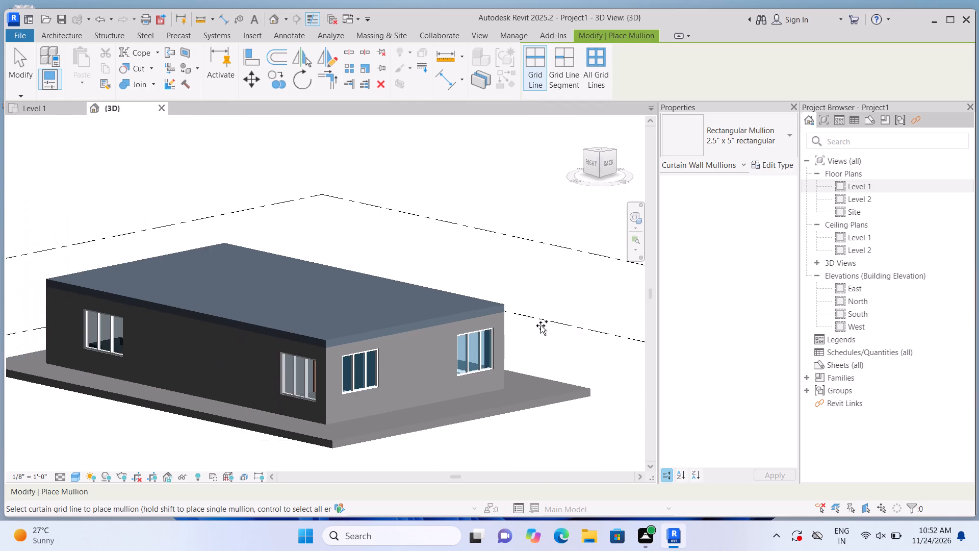
pyautogui.press('Escape')
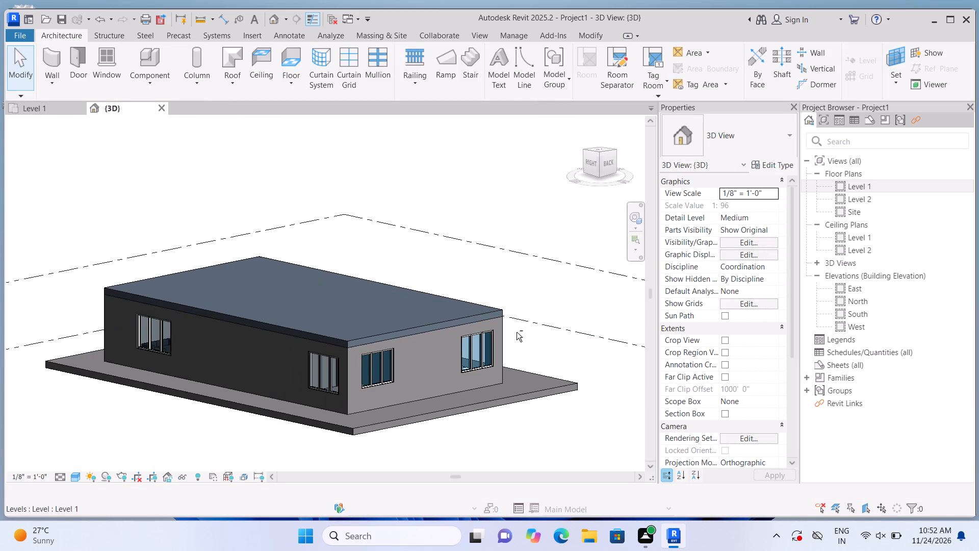
# Delete the narrow curtain wall strip at the south edge of the northwest room's west opening.
pyautogui.keyDown('shift'); pyautogui.middleClick(513, 333); pyautogui.keyUp('shift')
pyautogui.keyDown('shift'); pyautogui.moveTo(562, 297); pyautogui.dragTo(402, 261, button='middle'); pyautogui.keyUp('shift')
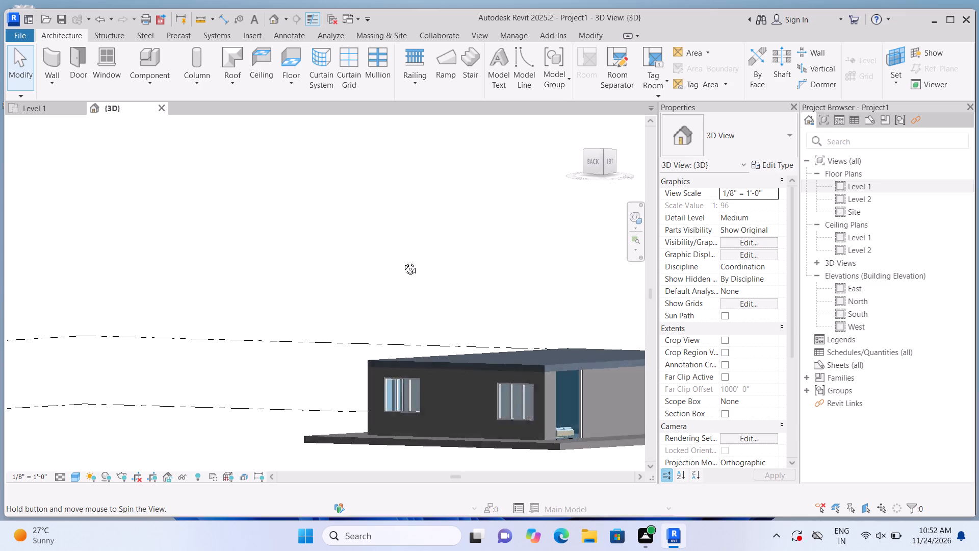
pyautogui.keyDown('shift'); pyautogui.moveTo(402, 261); pyautogui.dragTo(385, 259, button='middle'); pyautogui.keyUp('shift')
pyautogui.scroll(-3, 385, 261)
pyautogui.scroll(3, 503, 352)
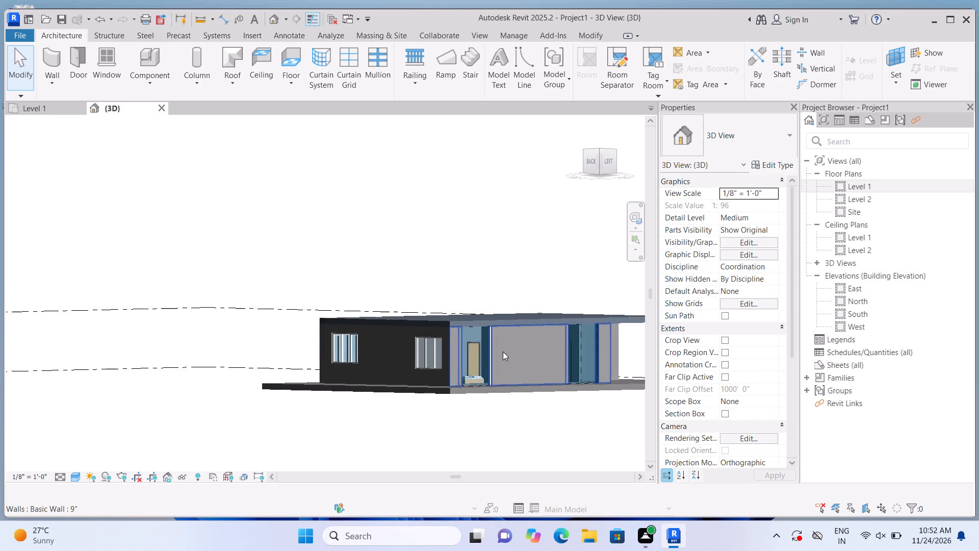
pyautogui.scroll(6, 503, 352)
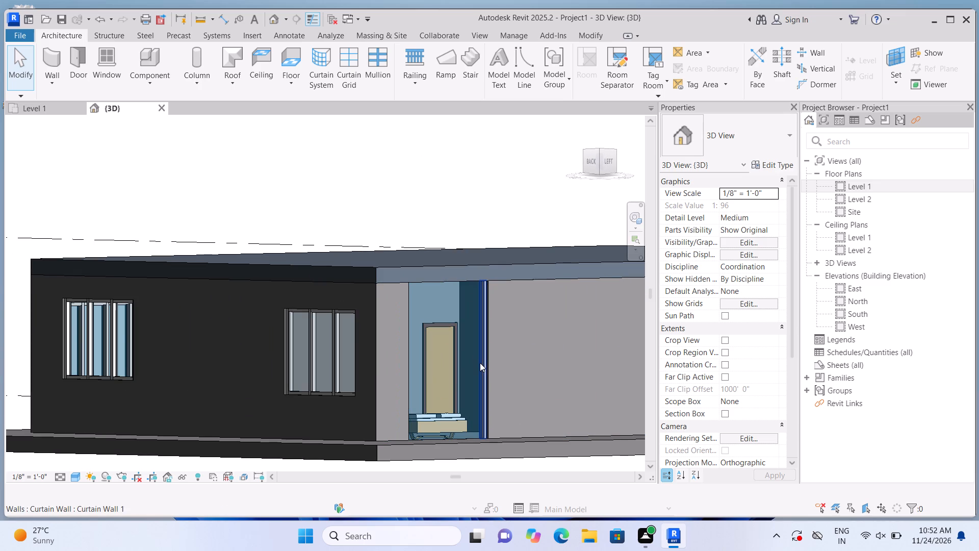
pyautogui.click(480, 363)
pyautogui.press('Delete')
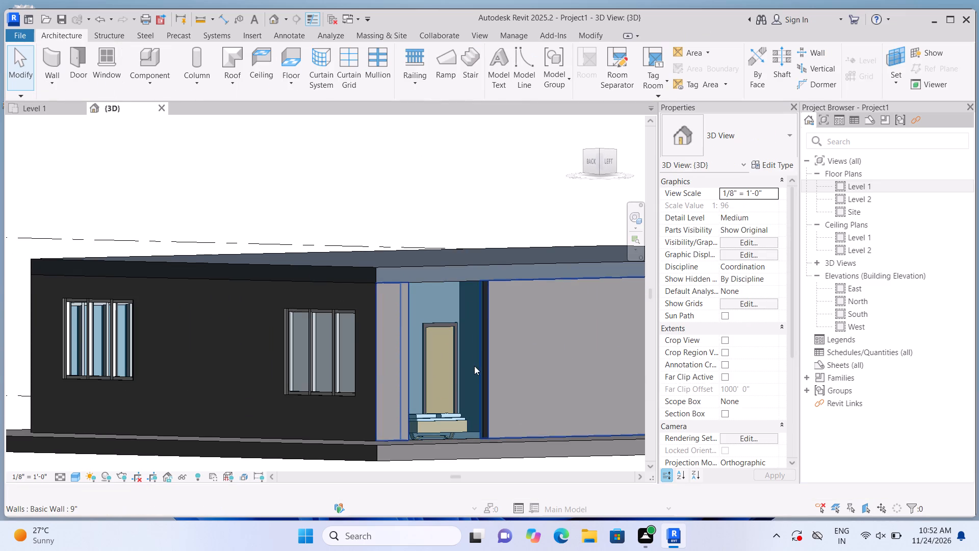
# Reshape the northwest room's west curtain wall to about 3' 0" base offset and 5' 4" height.
pyautogui.click(473, 366)
pyautogui.scroll(4, 476, 409)
pyautogui.moveTo(423, 453); pyautogui.dragTo(436, 369)
pyautogui.scroll(-3, 443, 368)
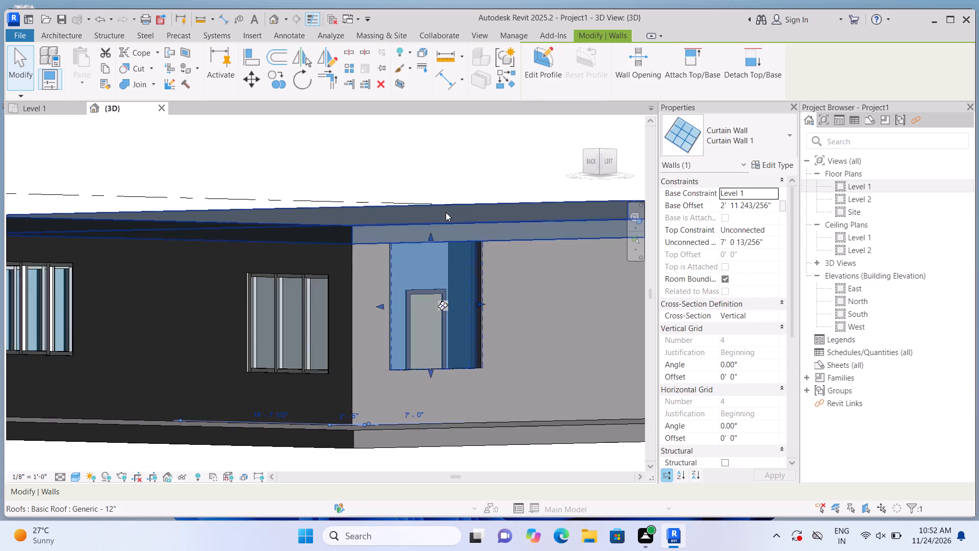
pyautogui.scroll(2, 446, 212)
pyautogui.moveTo(426, 242); pyautogui.dragTo(421, 289)
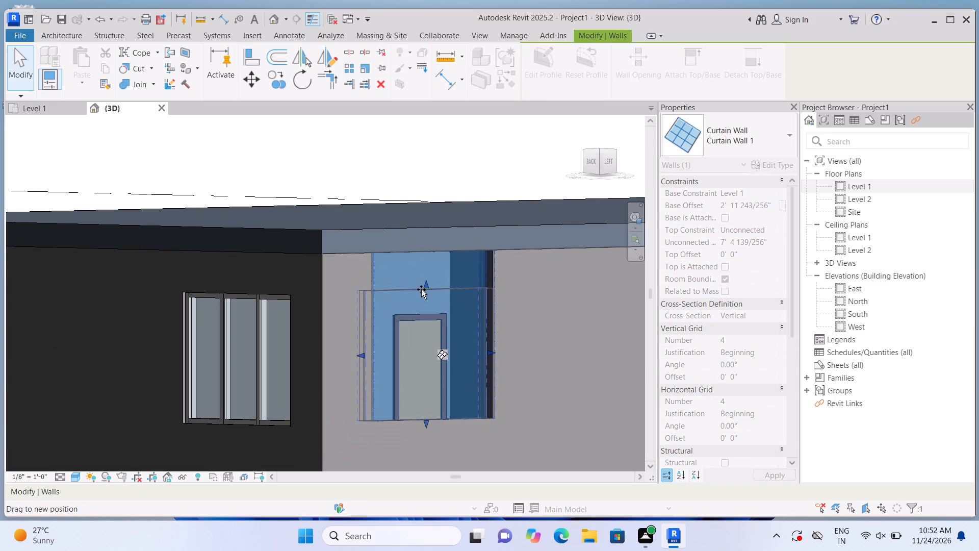
pyautogui.moveTo(421, 289); pyautogui.dragTo(421, 292)
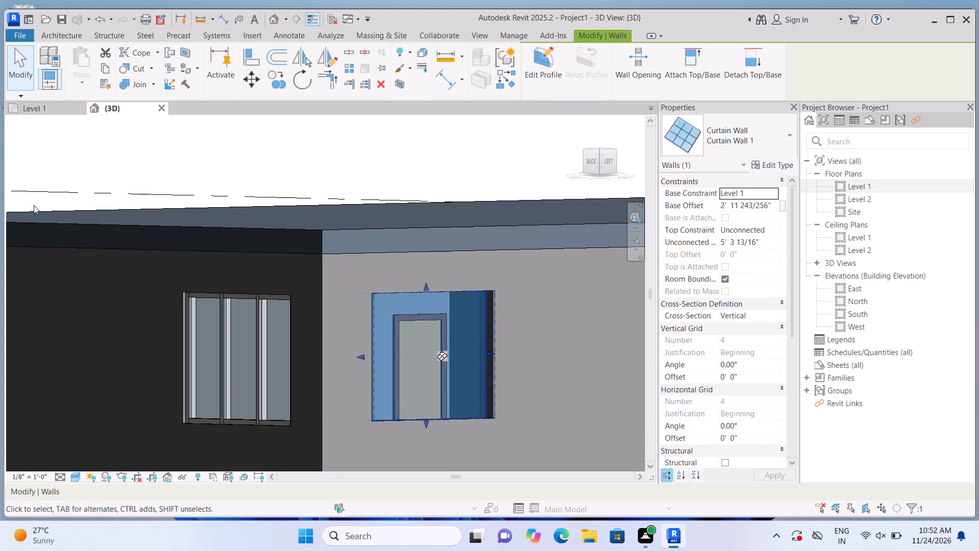
# Divide the northwest room's west curtain wall into three equal panels of about 2' 4" with two vertical curtain grid lines.
pyautogui.click(65, 37)
pyautogui.click(345, 86)
pyautogui.scroll(1, 390, 313)
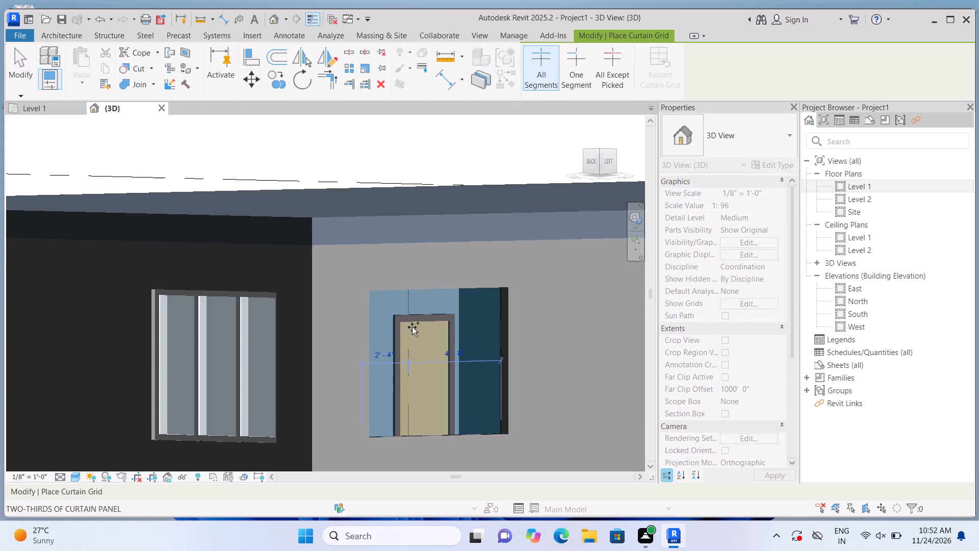
pyautogui.click(410, 332)
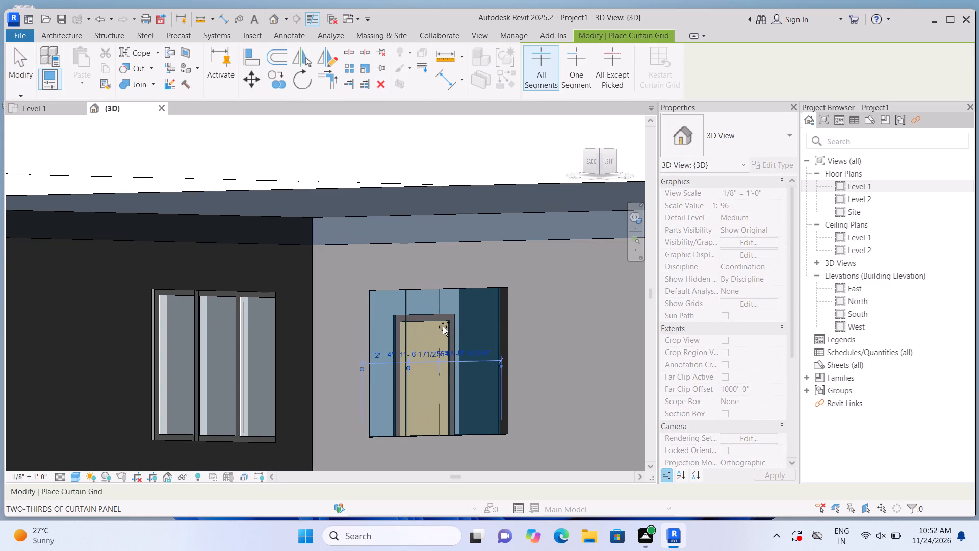
pyautogui.click(459, 313)
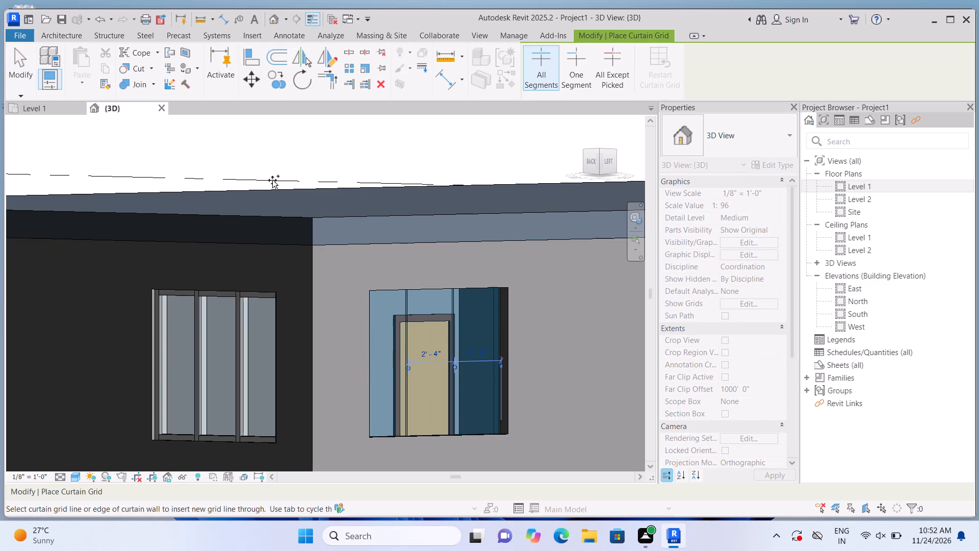
# Place 2.5" x 5" rectangular mullions on both grid lines and all four edges of the northwest room's west curtain wall.
pyautogui.click(75, 39)
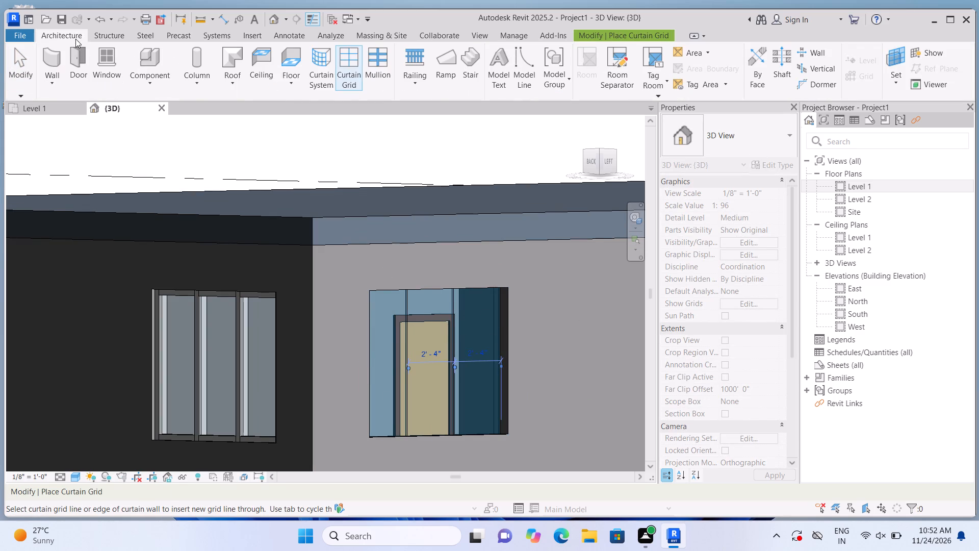
pyautogui.click(376, 69)
pyautogui.click(404, 313)
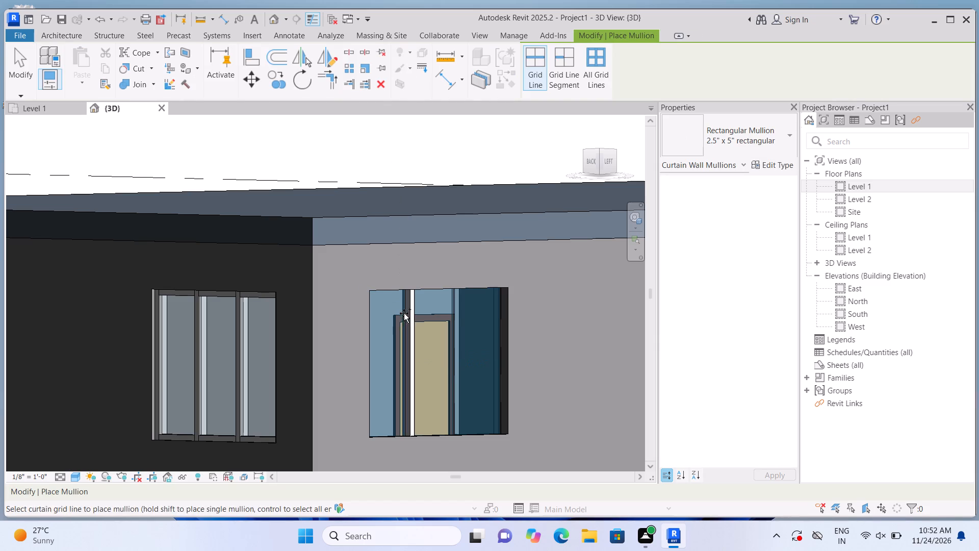
pyautogui.click(460, 312)
pyautogui.click(484, 317)
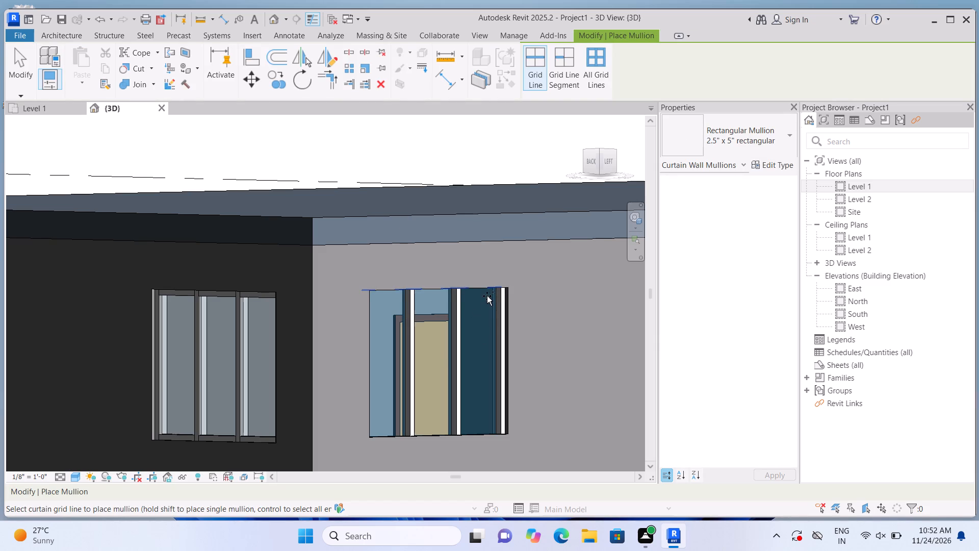
pyautogui.click(487, 295)
pyautogui.click(482, 425)
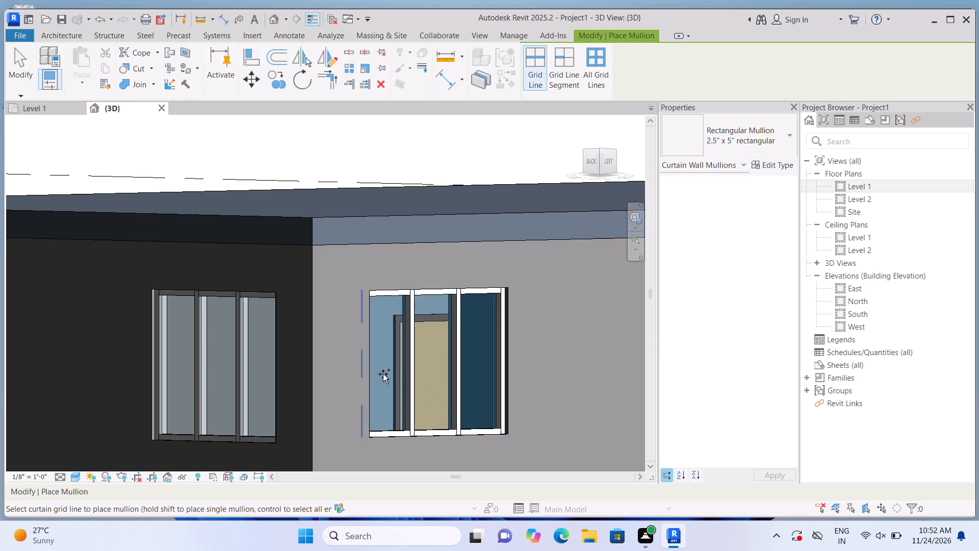
pyautogui.click(383, 374)
pyautogui.scroll(-10, 378, 373)
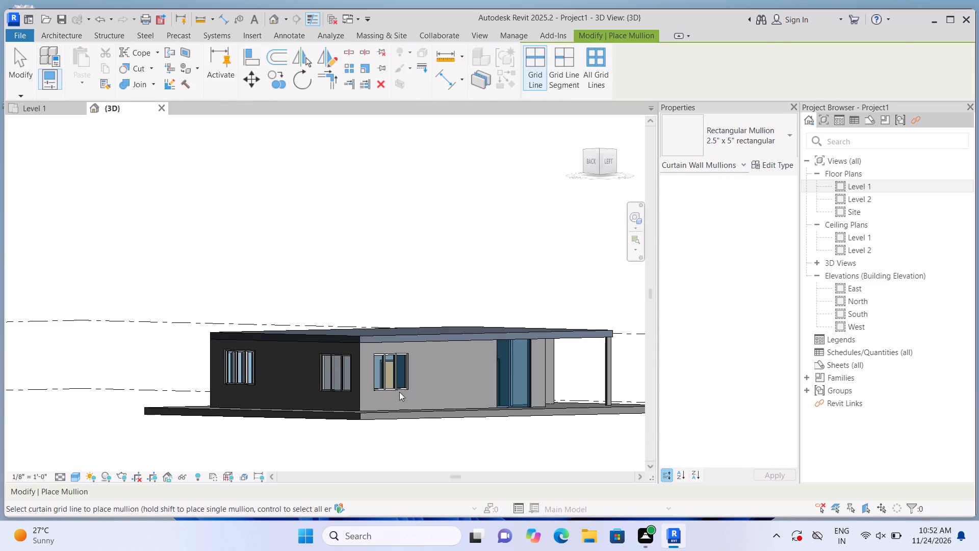
pyautogui.press('Escape')
# Reshape the west facade's full-height curtain wall nearest the open southwest room to about 3' 1" base offset and 5' 6" height.
pyautogui.moveTo(394, 423); pyautogui.dragTo(279, 425, button='middle')
pyautogui.scroll(5, 397, 394)
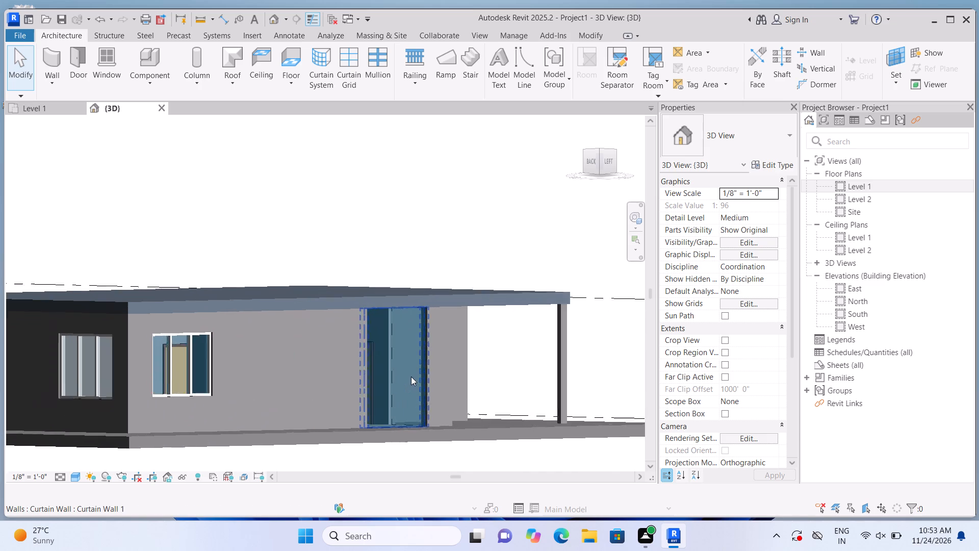
pyautogui.scroll(1, 411, 377)
pyautogui.click(411, 377)
pyautogui.scroll(1, 385, 425)
pyautogui.moveTo(388, 449); pyautogui.dragTo(388, 449)
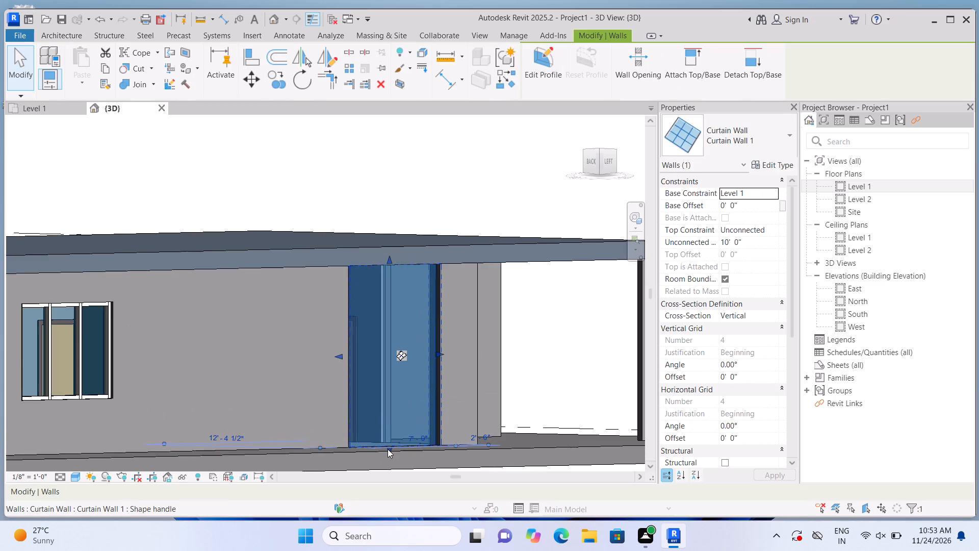
pyautogui.moveTo(388, 449); pyautogui.dragTo(410, 390)
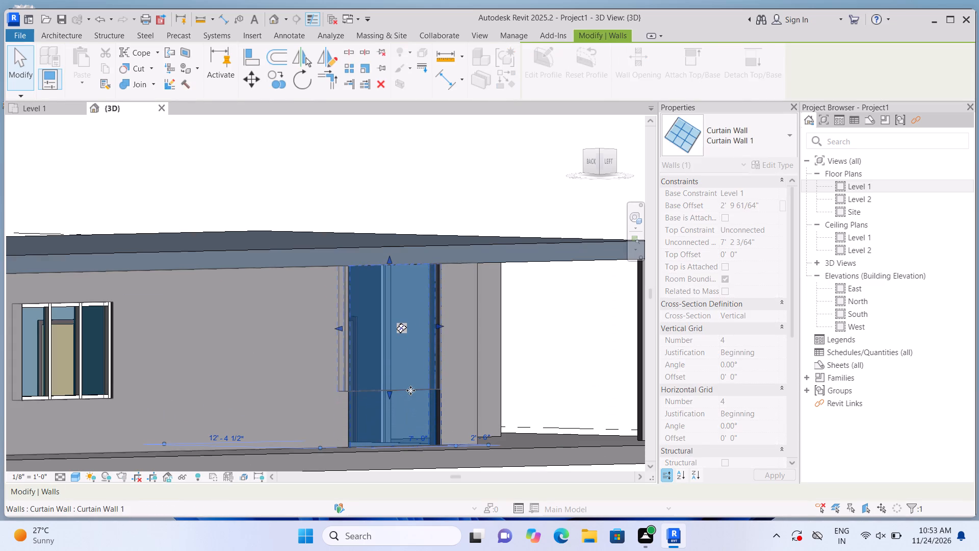
pyautogui.moveTo(388, 255); pyautogui.dragTo(387, 287)
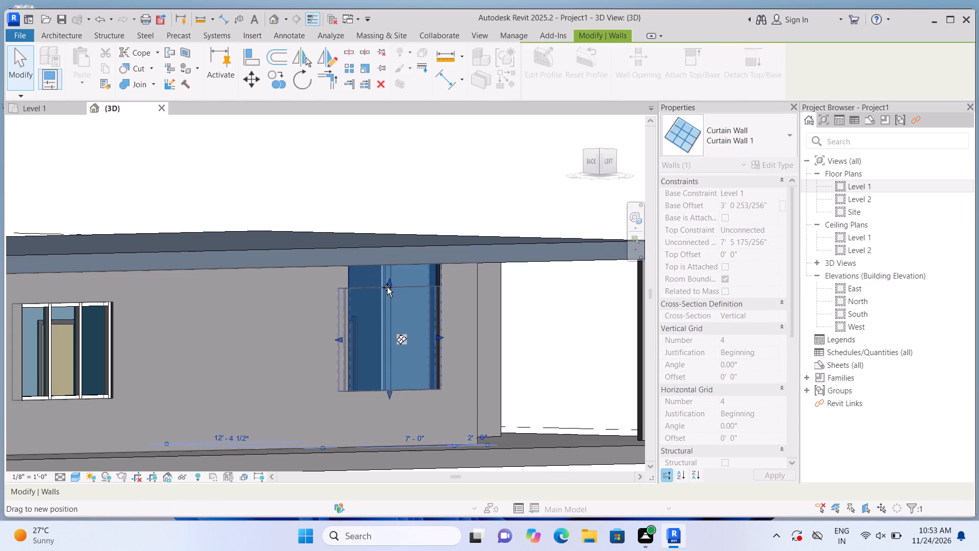
pyautogui.moveTo(387, 287); pyautogui.dragTo(387, 290)
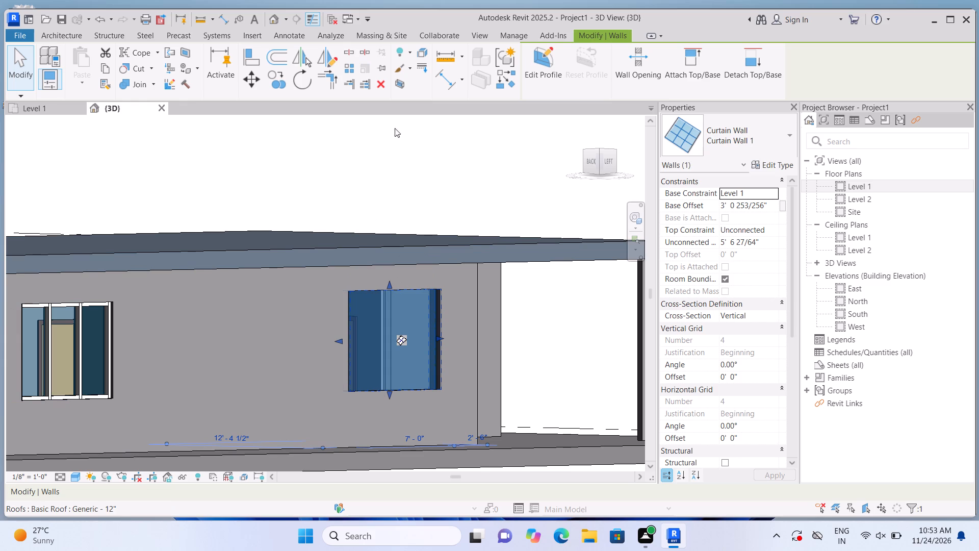
# Divide that west curtain wall into three equal panels of about 2' 4" with two vertical curtain grid lines.
pyautogui.click(64, 34)
pyautogui.click(354, 83)
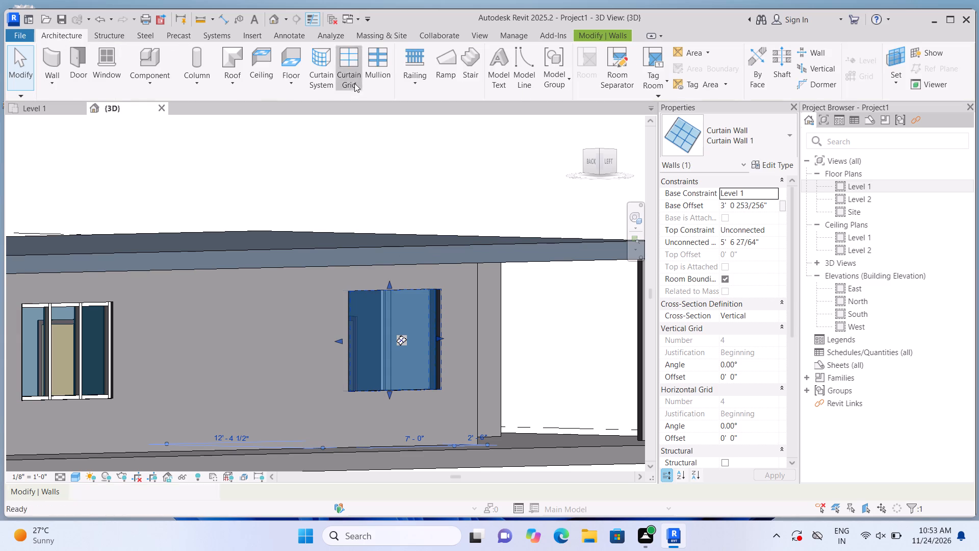
pyautogui.scroll(3, 383, 297)
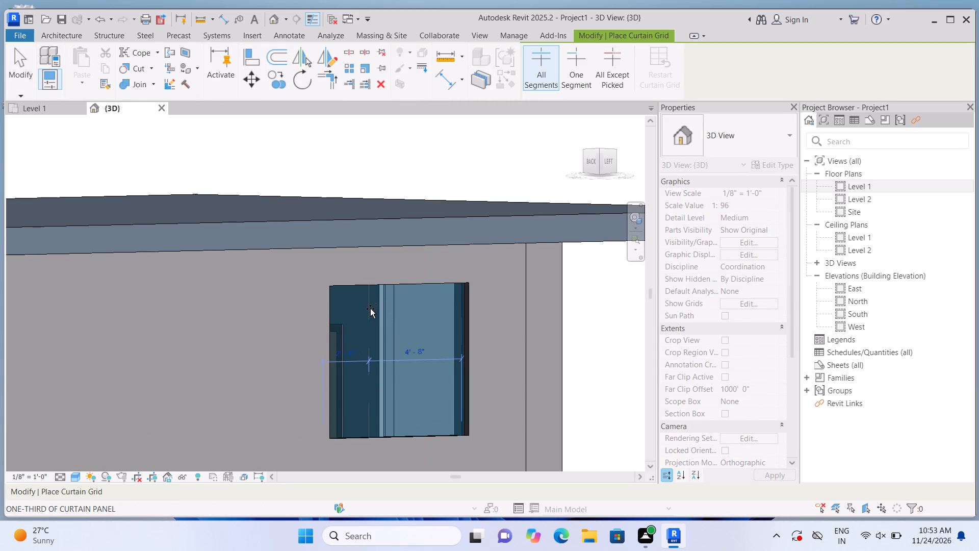
pyautogui.click(370, 309)
pyautogui.click(419, 305)
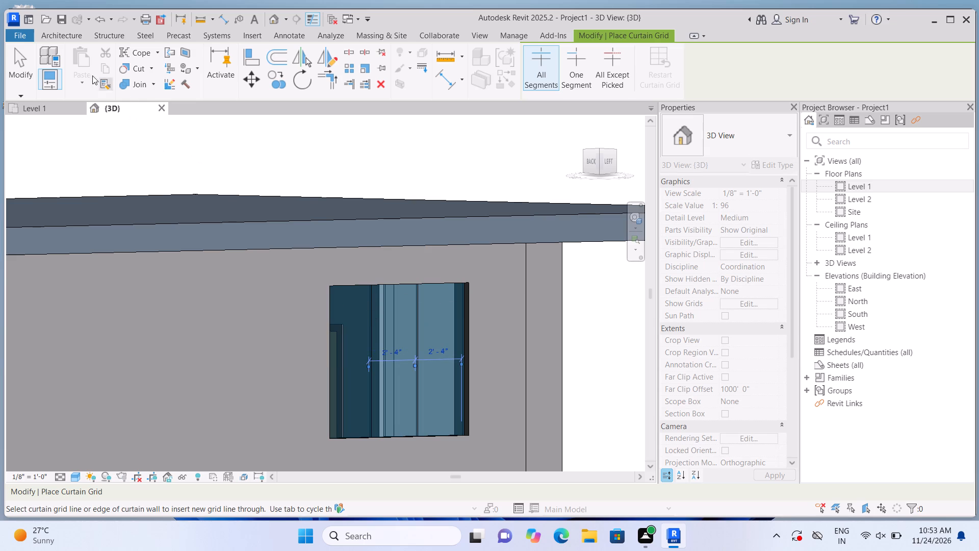
# Place 2.5" x 5" rectangular mullions on both grid lines and all four edges of the newly divided west curtain wall.
pyautogui.click(61, 35)
pyautogui.click(376, 84)
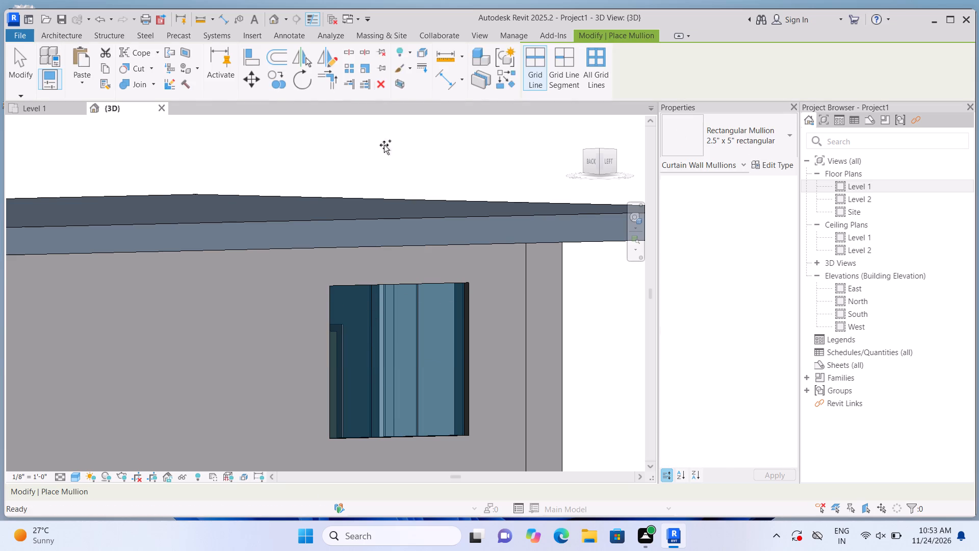
pyautogui.click(377, 346)
pyautogui.click(412, 351)
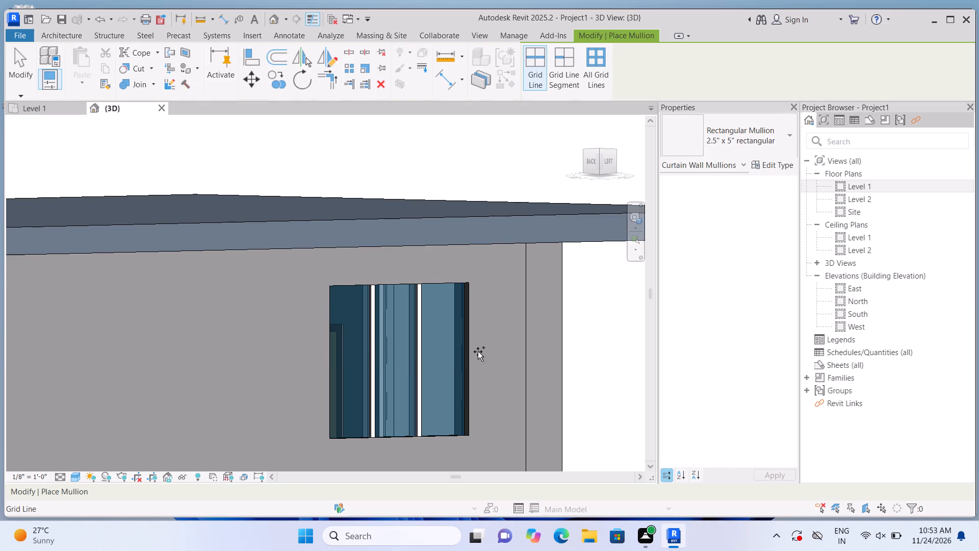
pyautogui.click(467, 351)
pyautogui.click(443, 293)
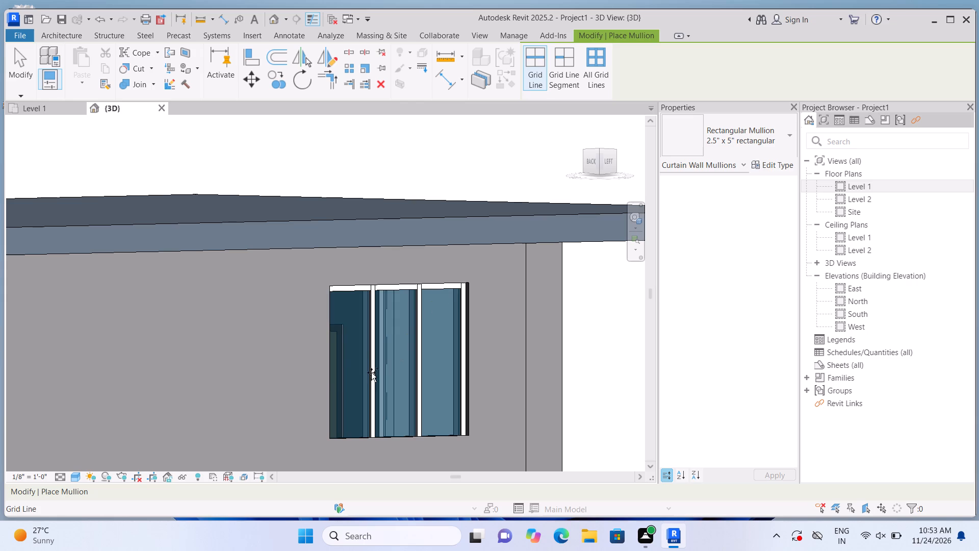
pyautogui.click(334, 387)
pyautogui.click(336, 423)
pyautogui.scroll(-2, 464, 344)
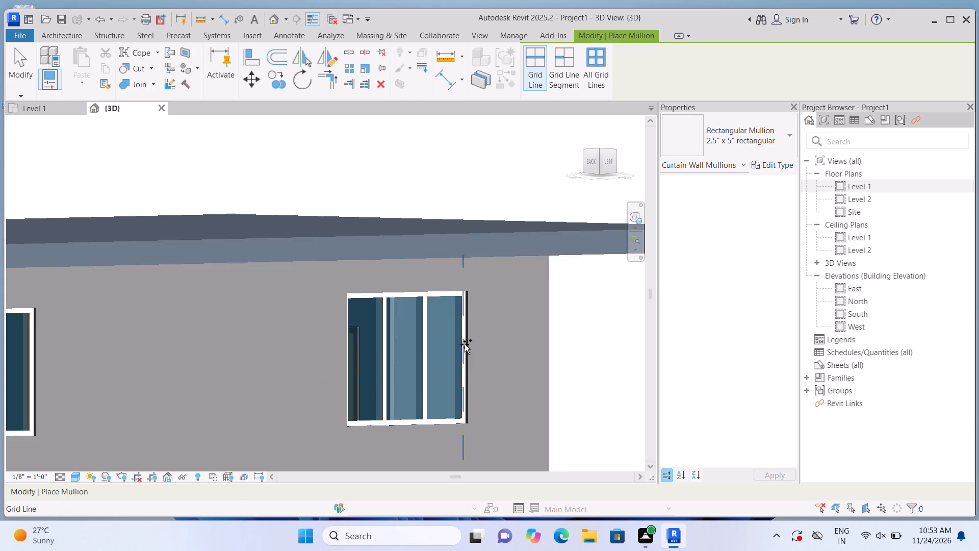
pyautogui.scroll(-4, 465, 344)
pyautogui.press('Escape')
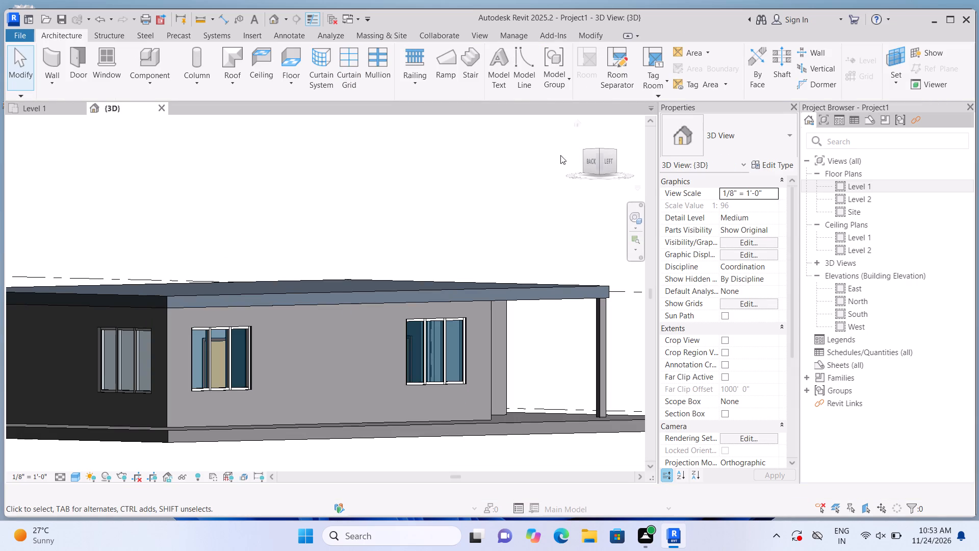
# Widen the south-facing curtain wall behind the open southwest room to 5' 0" and raise its base offset to about 2' 7".
pyautogui.click(577, 122)
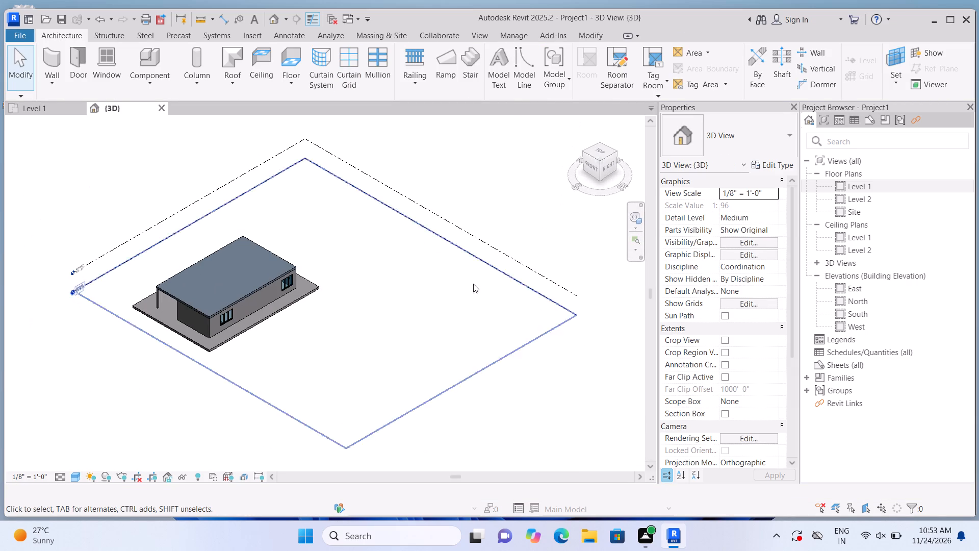
pyautogui.moveTo(120, 398); pyautogui.dragTo(129, 327, button='middle')
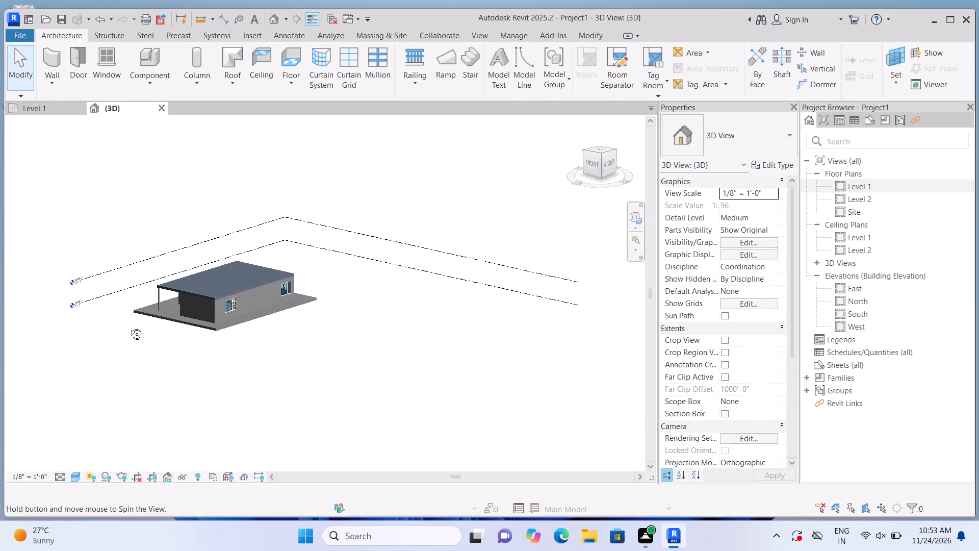
pyautogui.moveTo(129, 327); pyautogui.dragTo(130, 327, button='middle')
pyautogui.scroll(6, 134, 312)
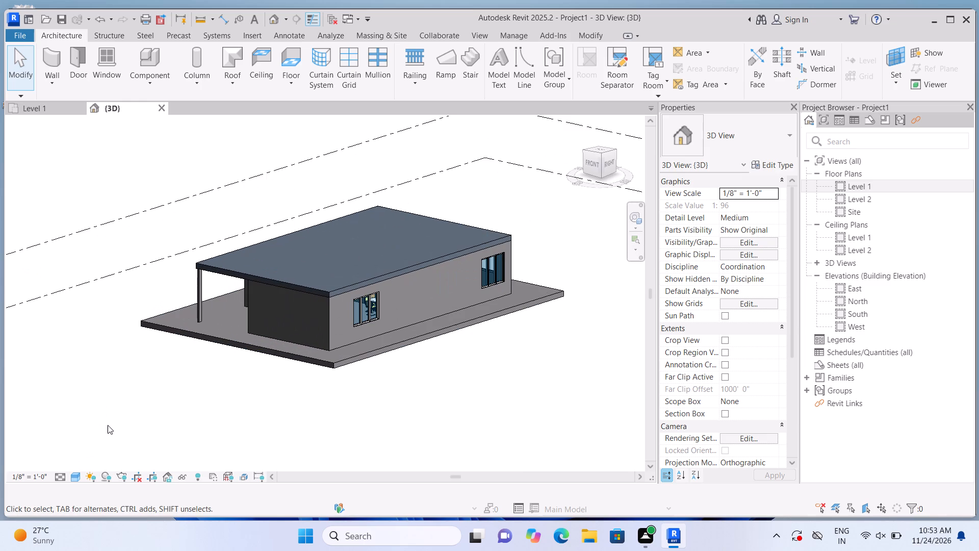
pyautogui.moveTo(189, 395); pyautogui.dragTo(340, 393, button='middle')
pyautogui.middleClick(326, 373)
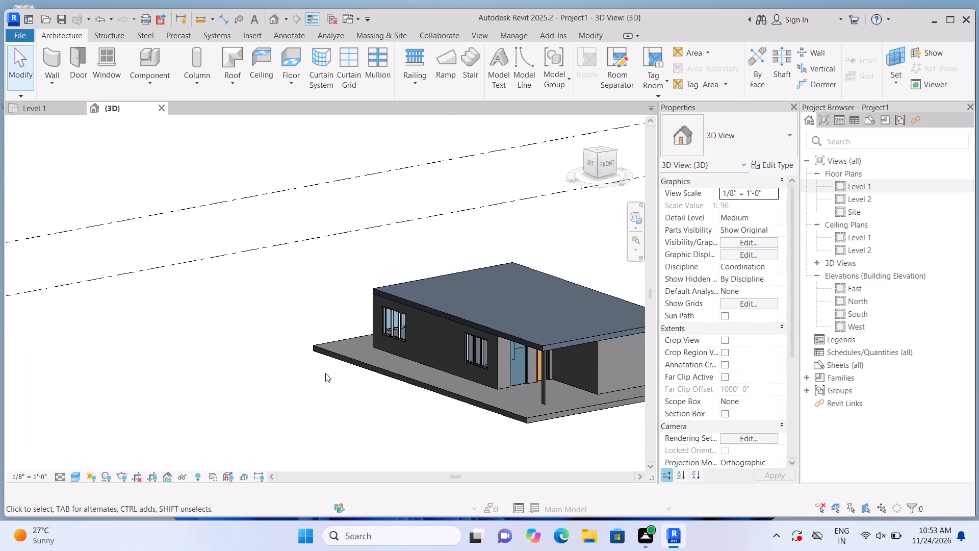
pyautogui.moveTo(325, 373); pyautogui.dragTo(197, 346, button='middle')
pyautogui.scroll(1, 210, 346)
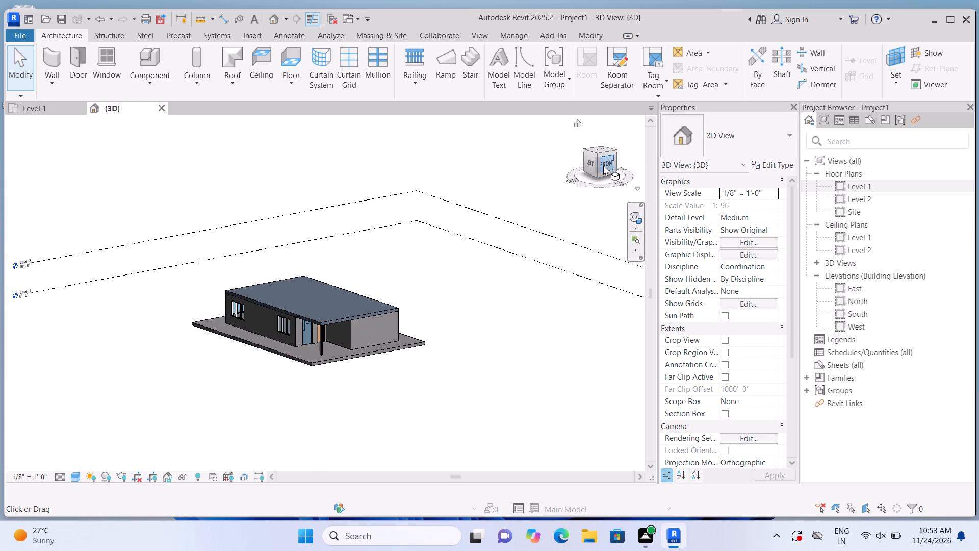
pyautogui.click(603, 165)
pyautogui.scroll(6, 254, 279)
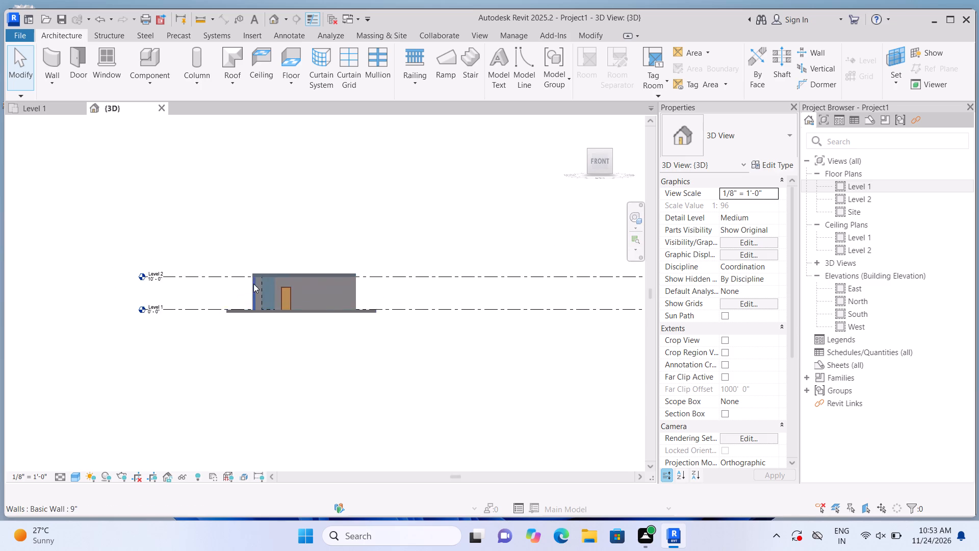
pyautogui.scroll(11, 253, 284)
pyautogui.click(292, 312)
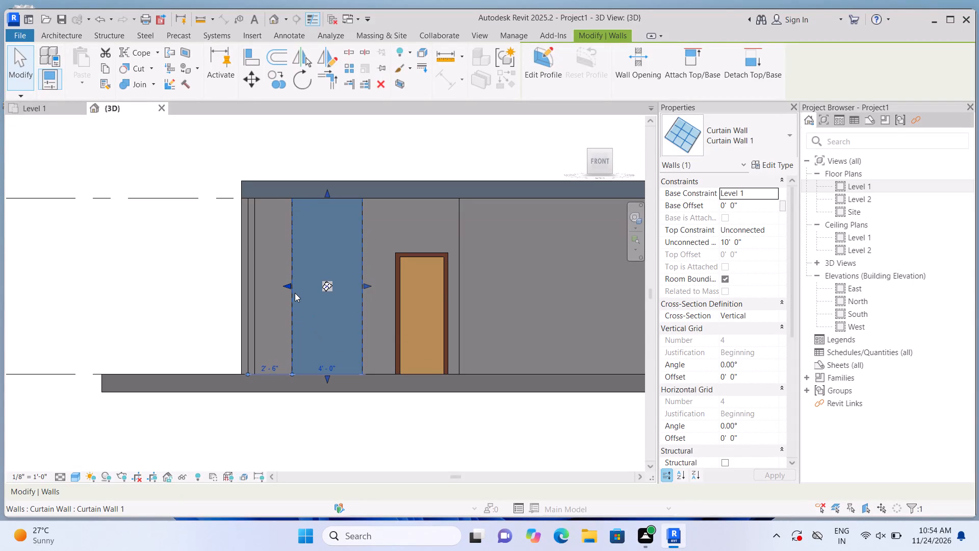
pyautogui.moveTo(287, 283); pyautogui.dragTo(280, 285)
pyautogui.click(369, 284)
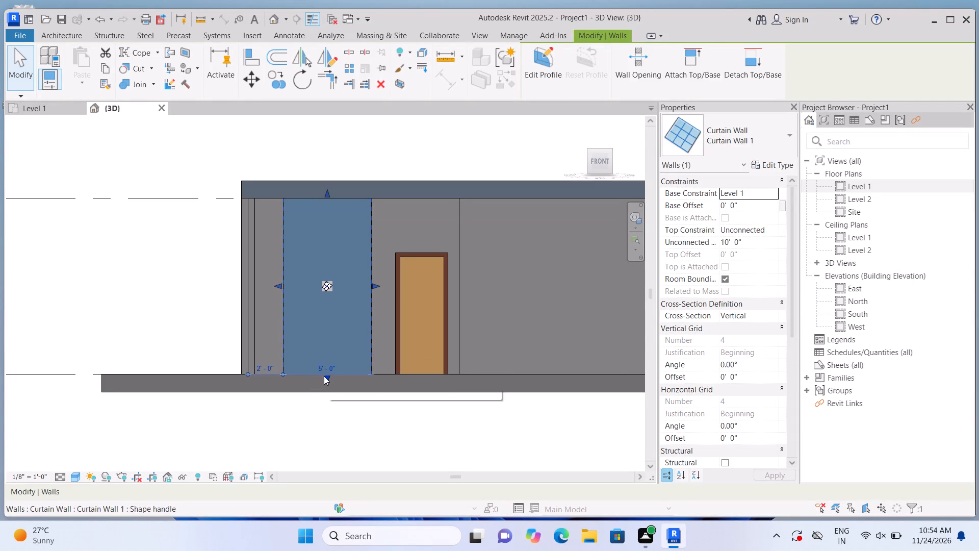
pyautogui.moveTo(324, 376); pyautogui.dragTo(336, 329)
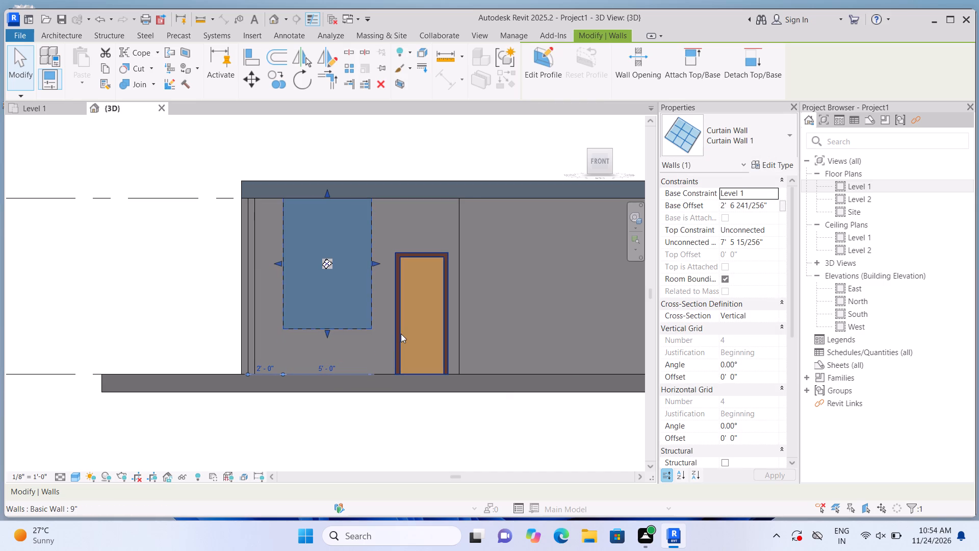
# Nudge the 30" x 80" single-flush door beside the south-facing curtain wall up to a 0' 2" sill height.
pyautogui.click(401, 334)
pyautogui.press('Up')
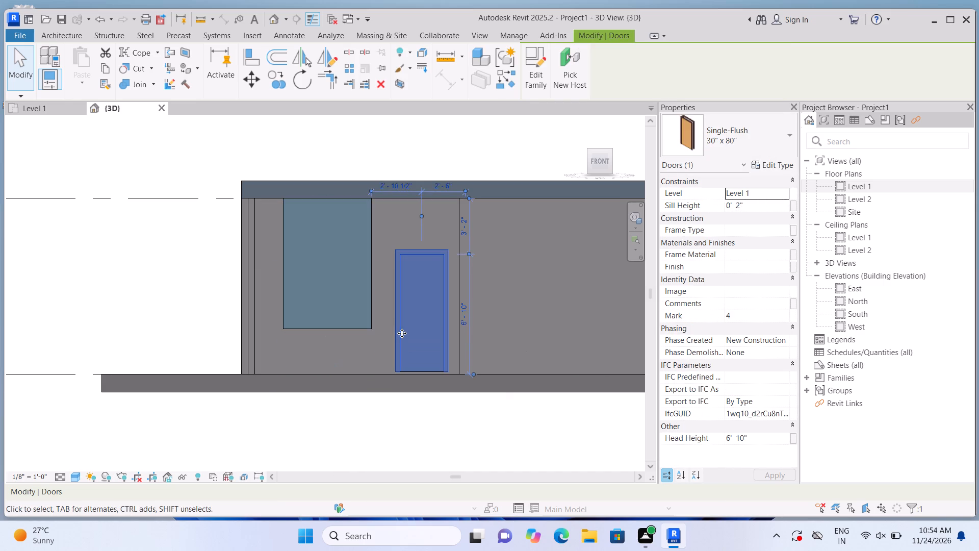
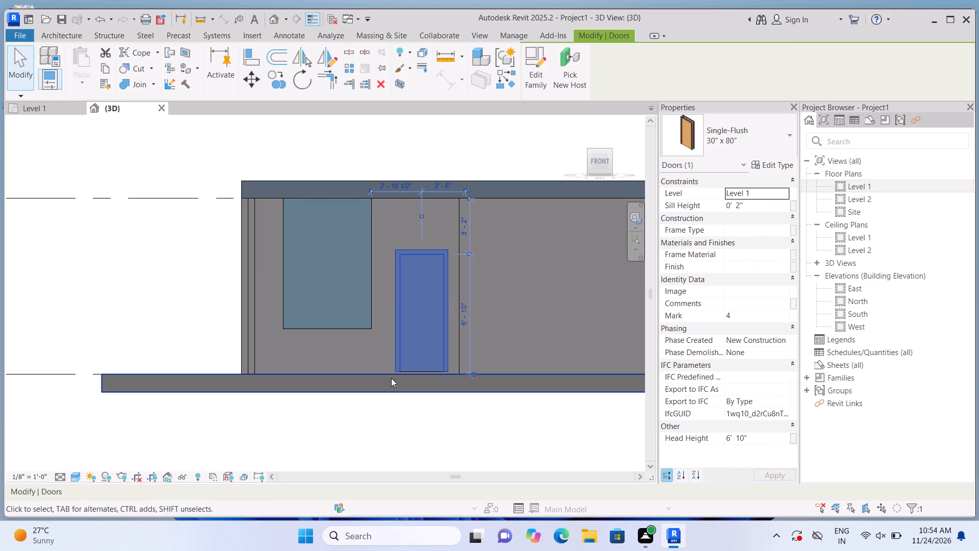
# Shorten the south-facing curtain wall beside the door to about 4' 8" high, with its base offset at about 2' 5 1/2".
pyautogui.click(373, 295)
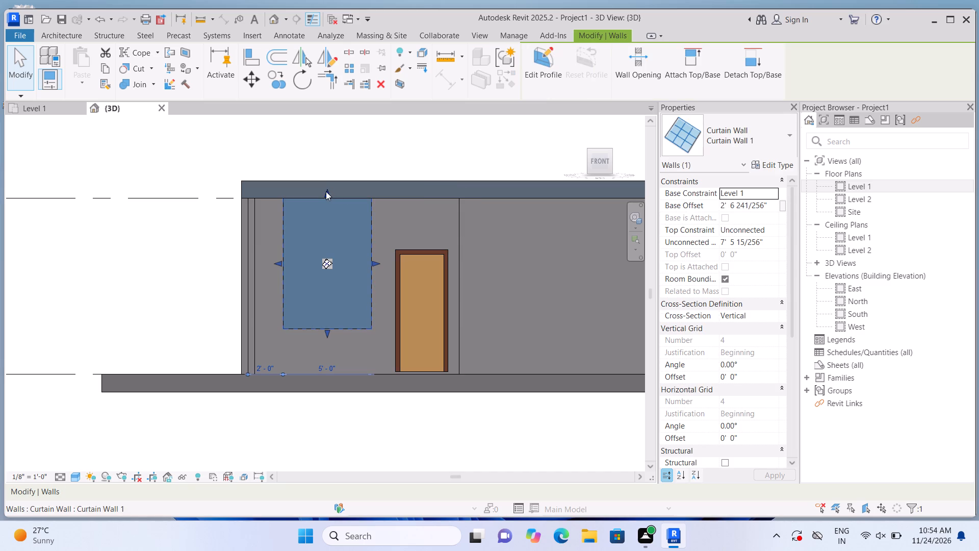
pyautogui.moveTo(326, 191); pyautogui.dragTo(329, 224)
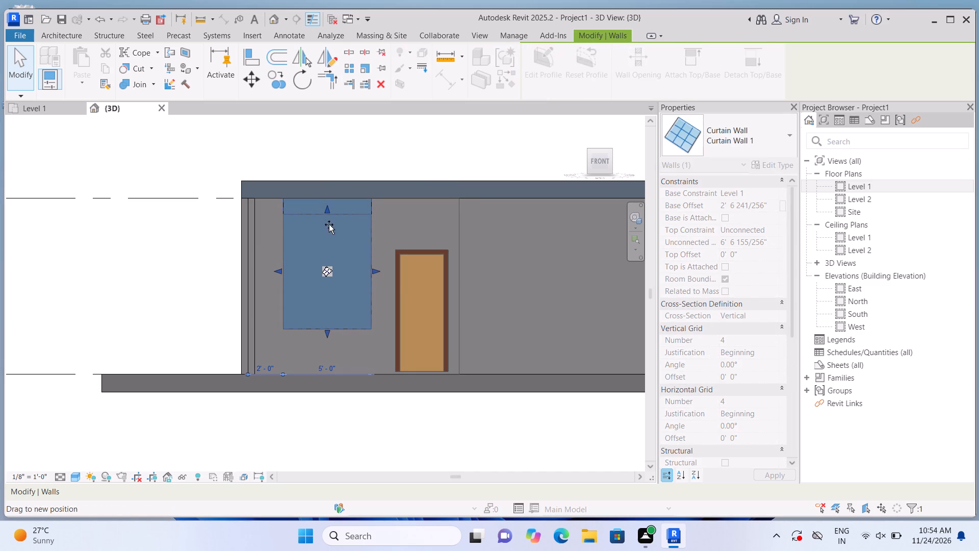
pyautogui.moveTo(329, 224); pyautogui.dragTo(335, 248)
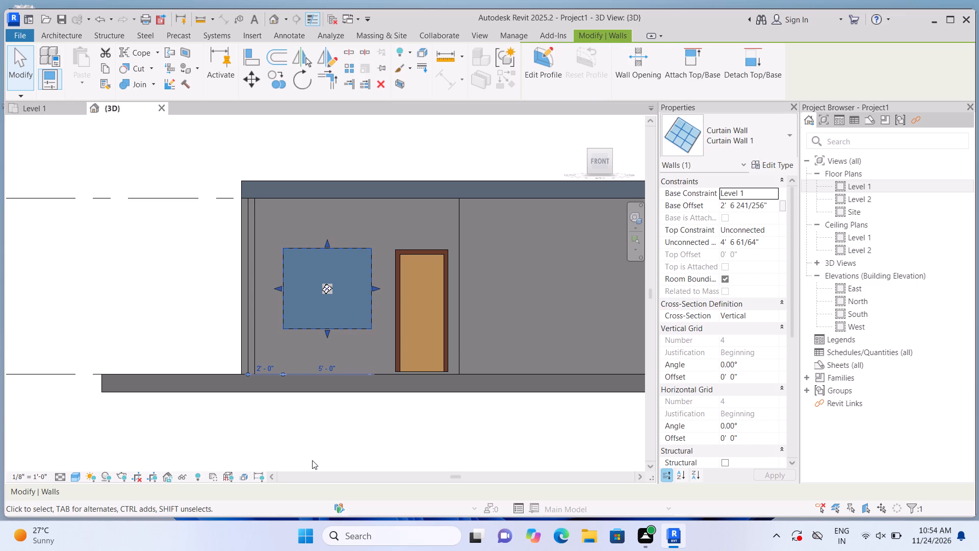
pyautogui.click(328, 331)
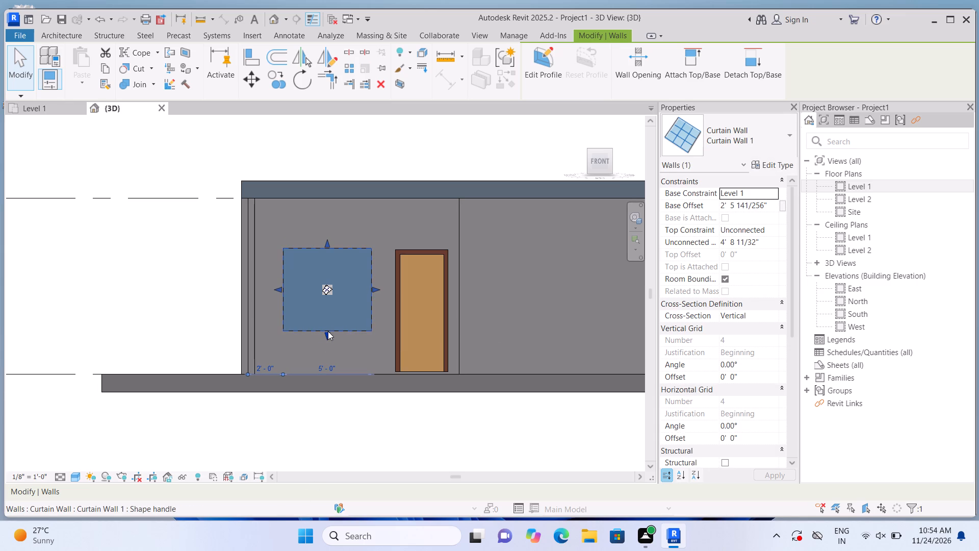
pyautogui.click(328, 331)
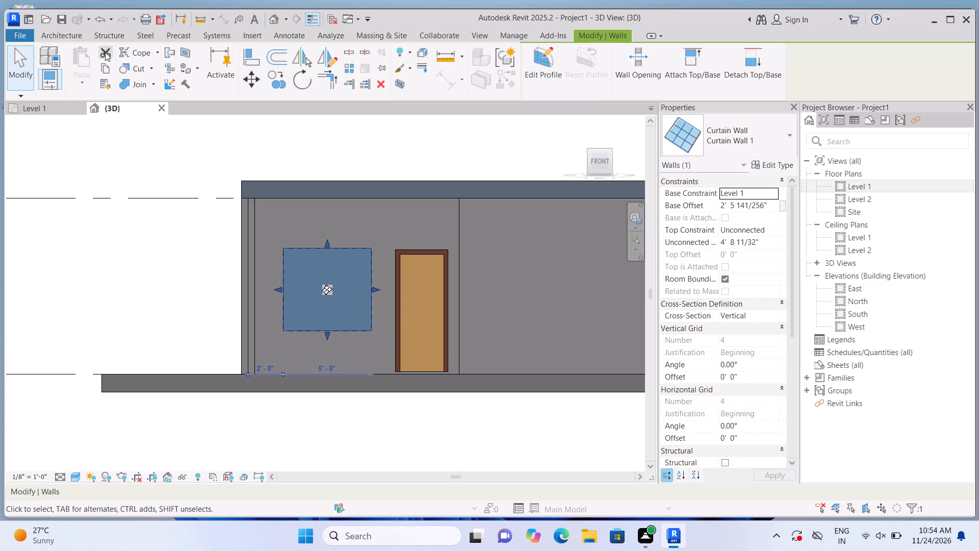
# Divide that south-facing curtain wall into two equal 2' 6" panels with one vertical curtain grid line.
pyautogui.click(65, 31)
pyautogui.click(356, 59)
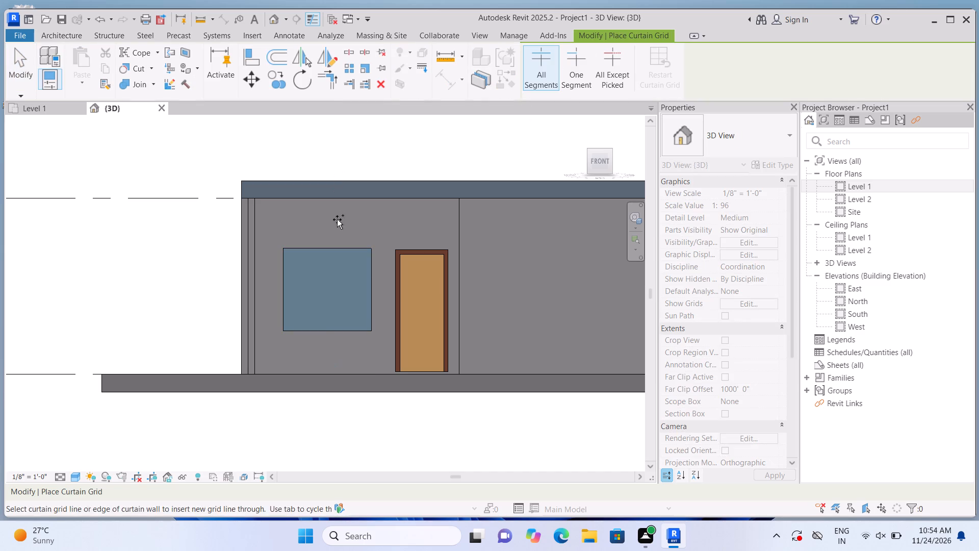
pyautogui.click(328, 266)
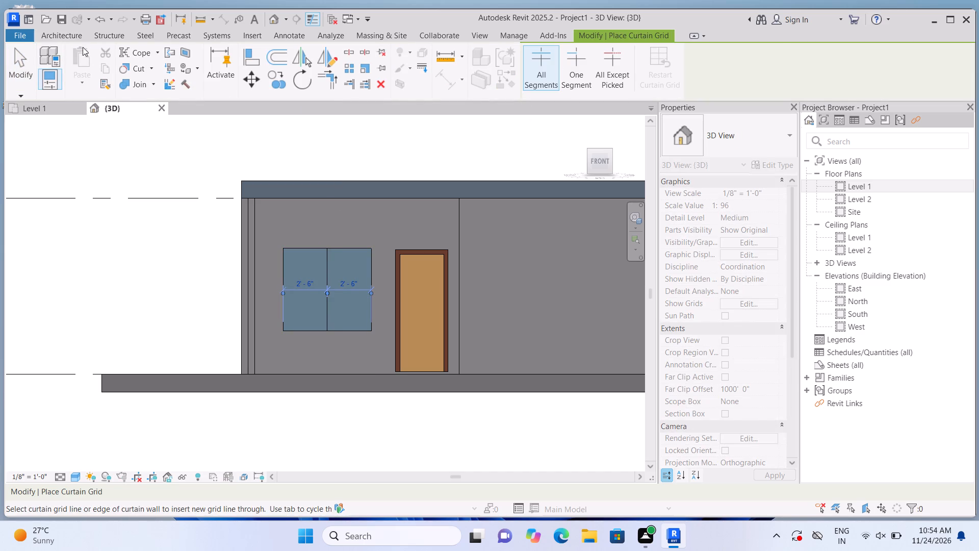
# Place 2.5" x 5" rectangular mullions on the centre grid line and all four edges of the south-facing curtain wall.
pyautogui.click(73, 35)
pyautogui.click(382, 69)
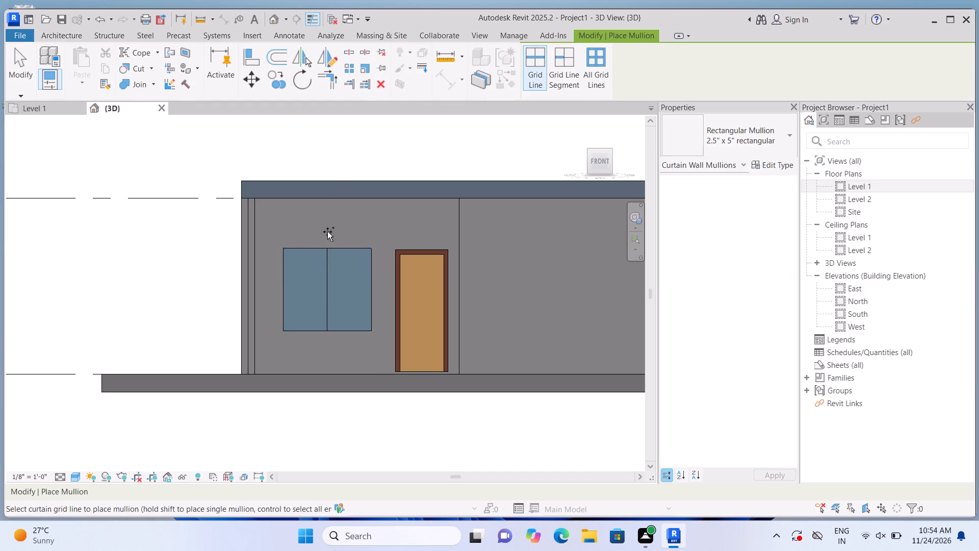
pyautogui.click(320, 284)
pyautogui.click(347, 244)
pyautogui.click(367, 278)
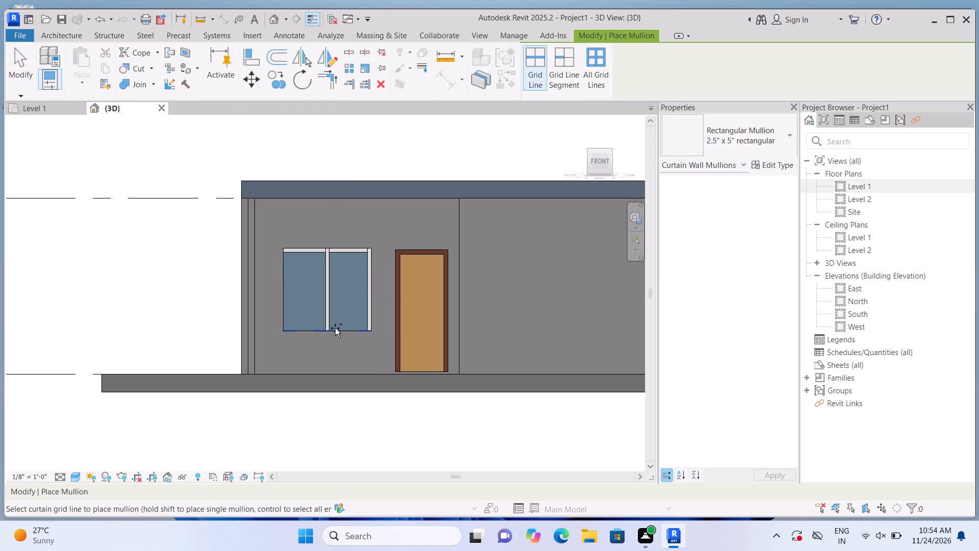
pyautogui.click(334, 331)
pyautogui.click(288, 299)
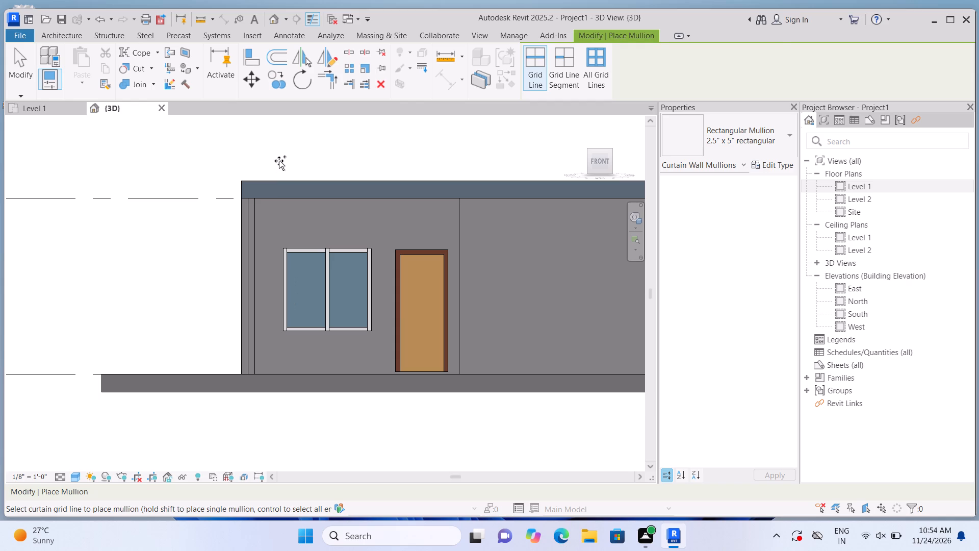
pyautogui.press('Escape')
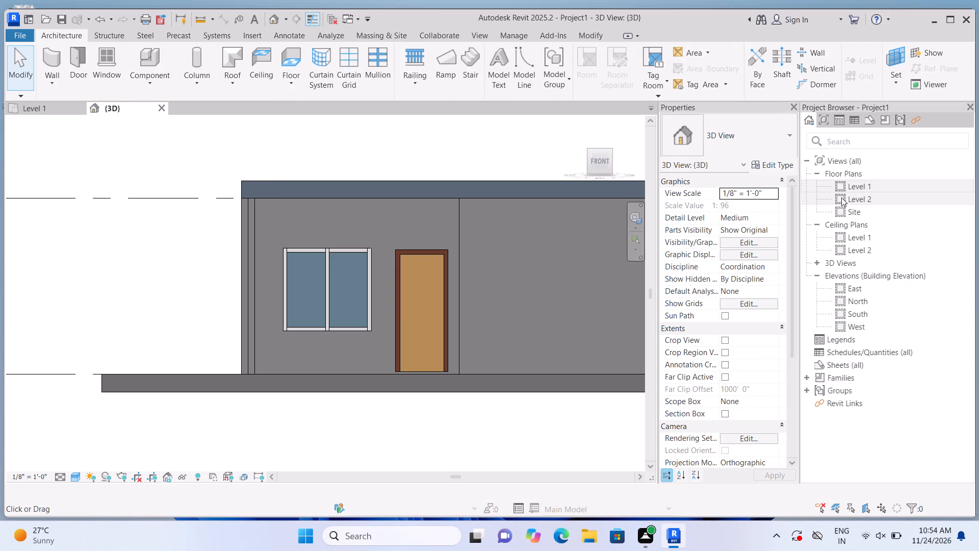
# In the East elevation, add a level at 20' 0" with plan views created, its ends aligned with the existing levels.
pyautogui.doubleClick(841, 196)
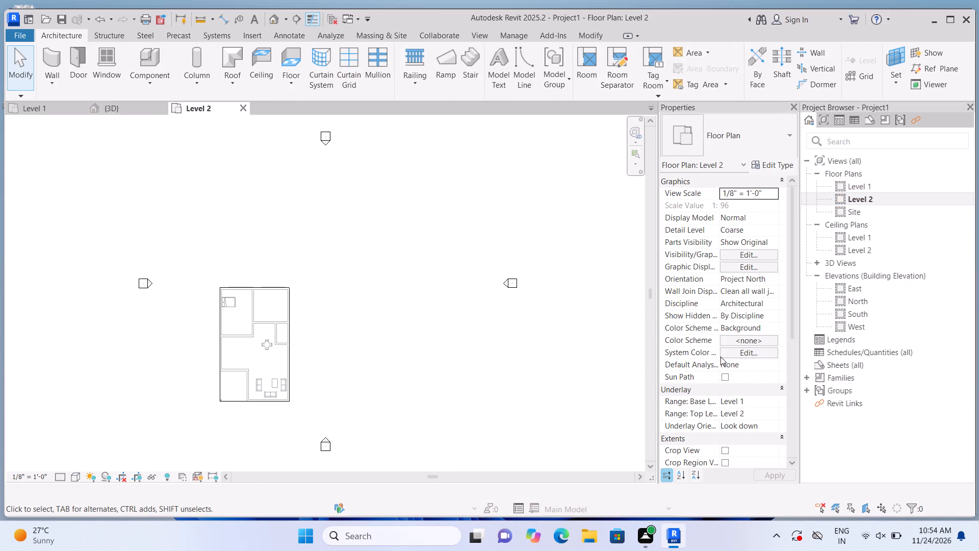
pyautogui.doubleClick(841, 290)
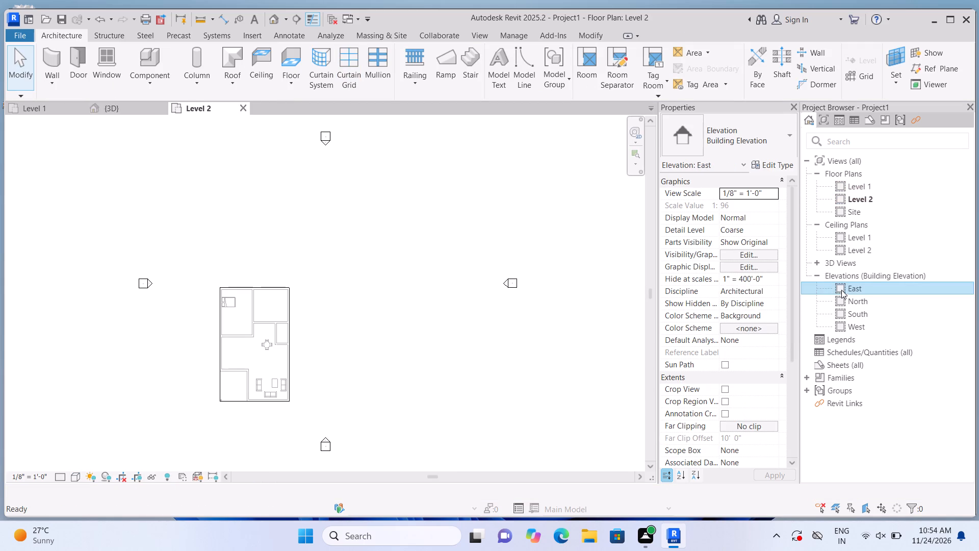
pyautogui.scroll(-2, 579, 390)
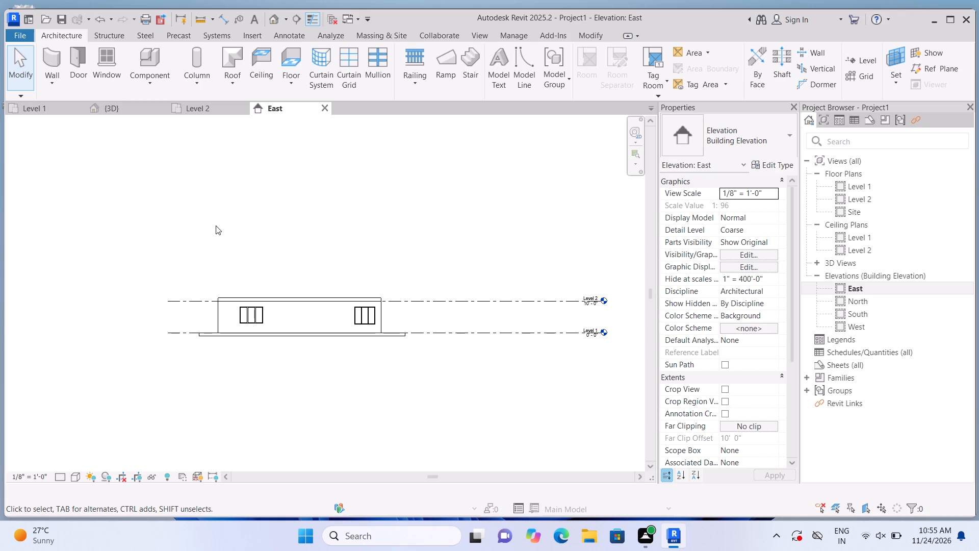
pyautogui.write('ll')
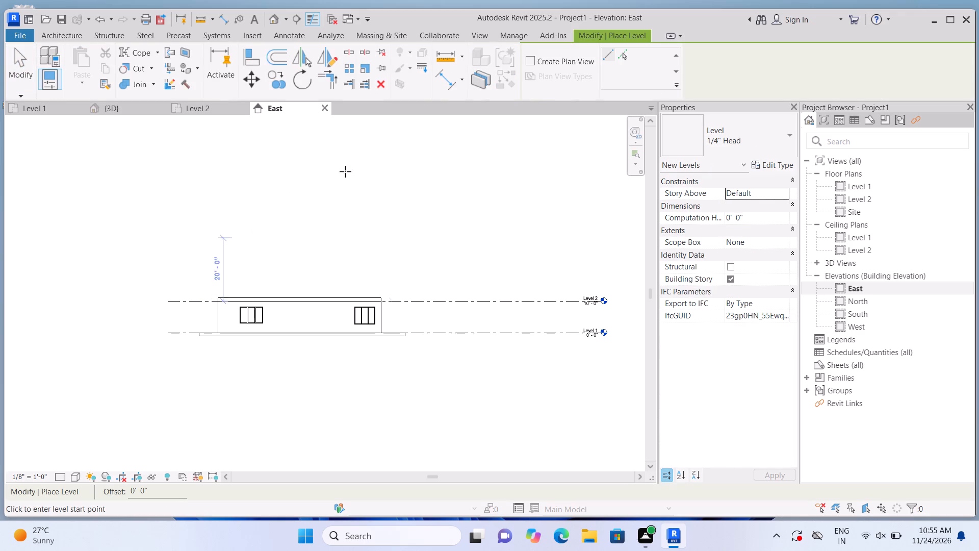
pyautogui.click(531, 57)
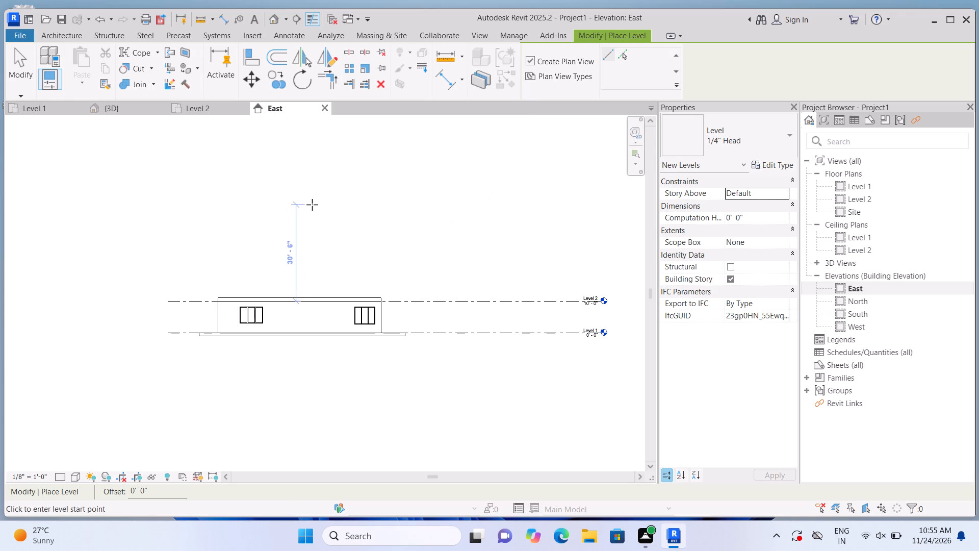
pyautogui.scroll(-1, 234, 262)
pyautogui.scroll(1, 234, 262)
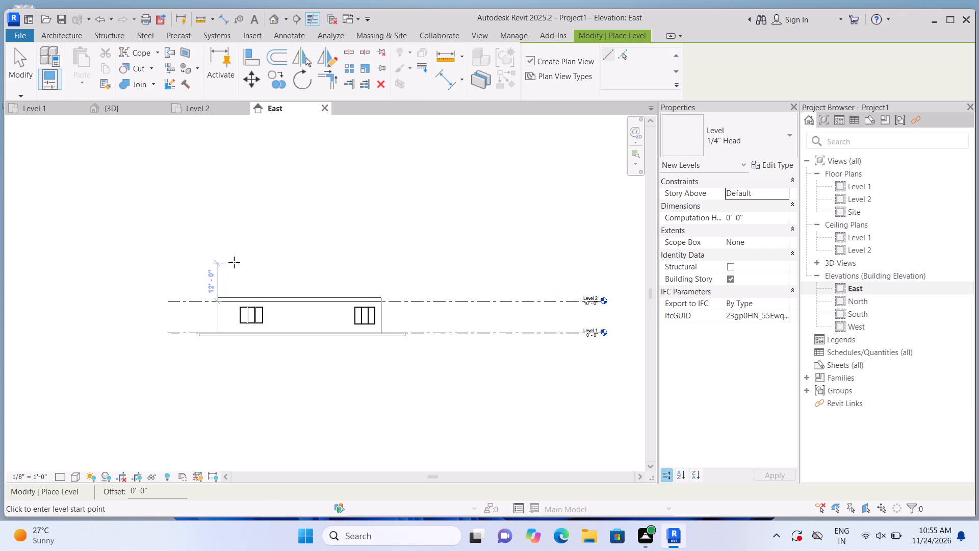
pyautogui.scroll(2, 234, 262)
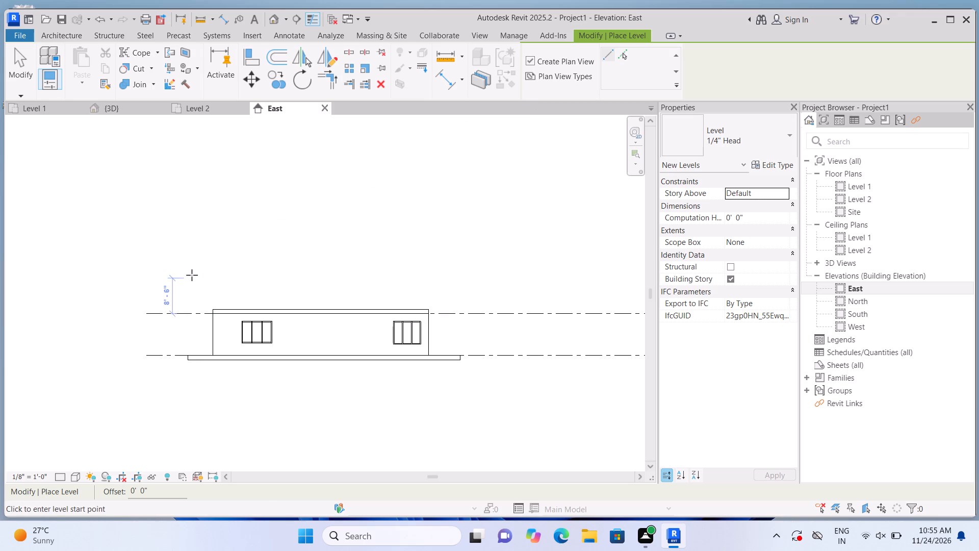
pyautogui.click(191, 272)
pyautogui.scroll(-1, 339, 263)
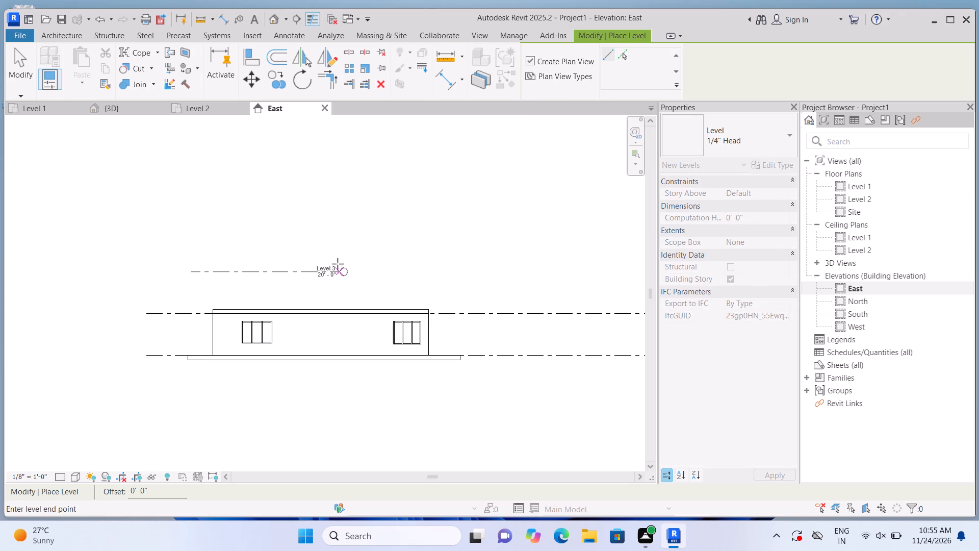
pyautogui.scroll(-2, 338, 264)
pyautogui.scroll(3, 570, 274)
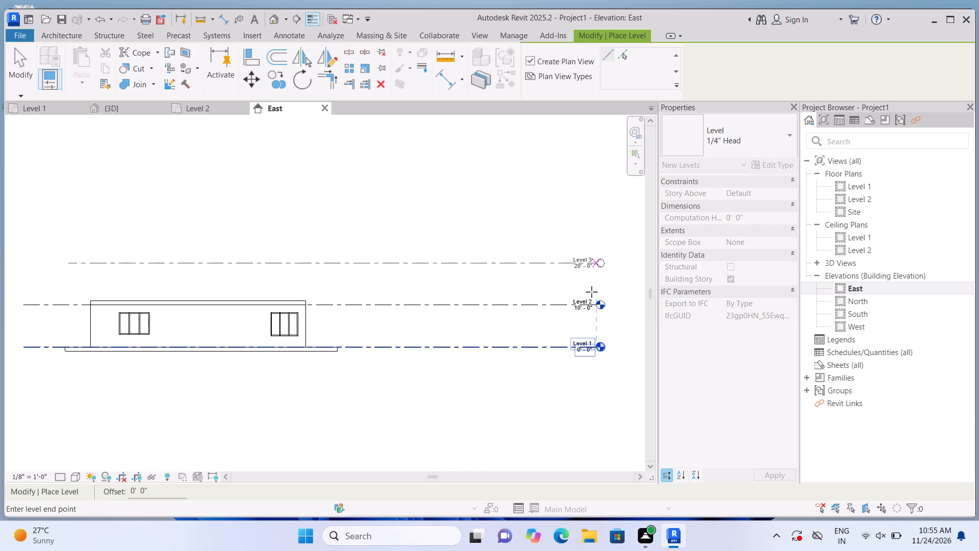
pyautogui.click(593, 293)
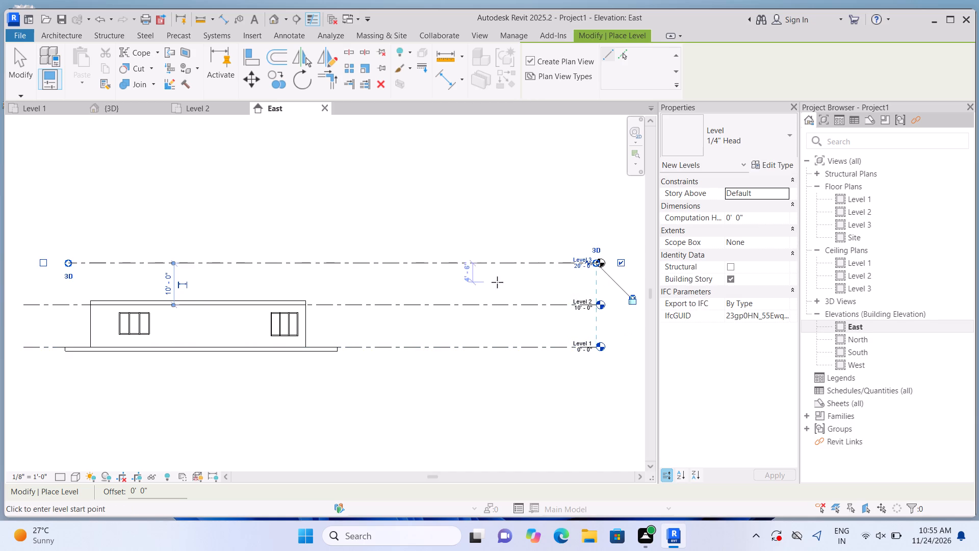
pyautogui.scroll(-1, 497, 282)
pyautogui.moveTo(126, 266); pyautogui.dragTo(105, 272)
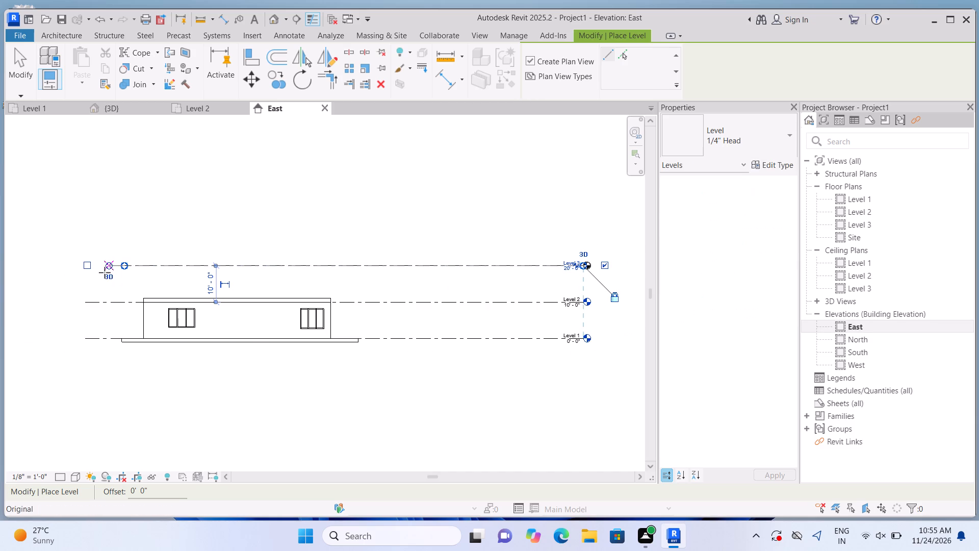
pyautogui.moveTo(105, 272); pyautogui.dragTo(82, 278)
pyautogui.press('Escape')
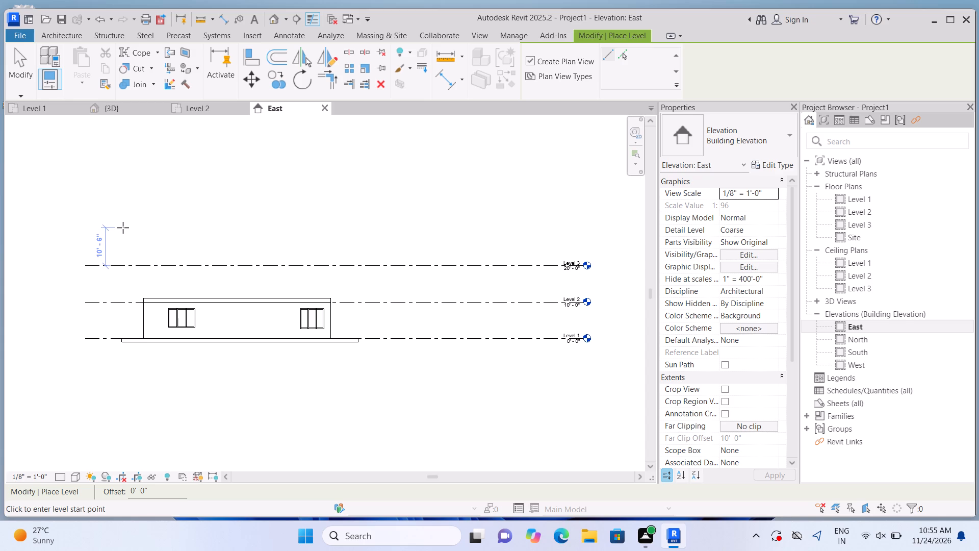
# Add three more levels with plan views at 30' 0", 40' 0" and 50' 0", aligning their ends with the levels below.
pyautogui.click(123, 230)
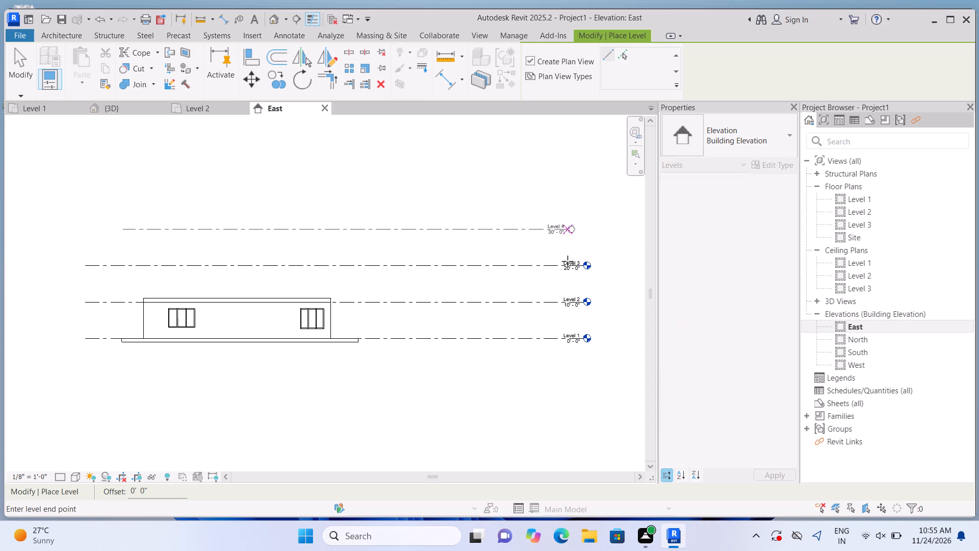
pyautogui.click(579, 263)
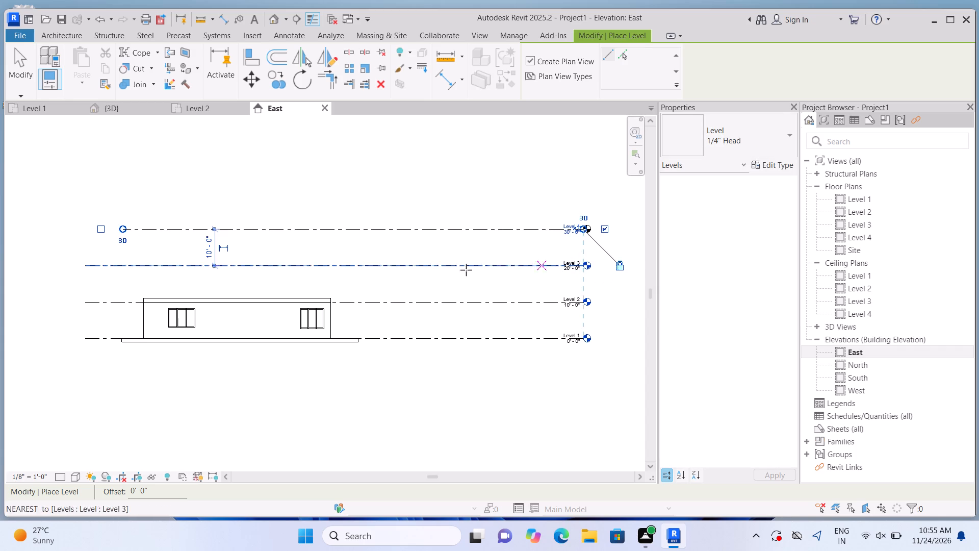
pyautogui.moveTo(121, 228); pyautogui.dragTo(83, 241)
pyautogui.press('Escape')
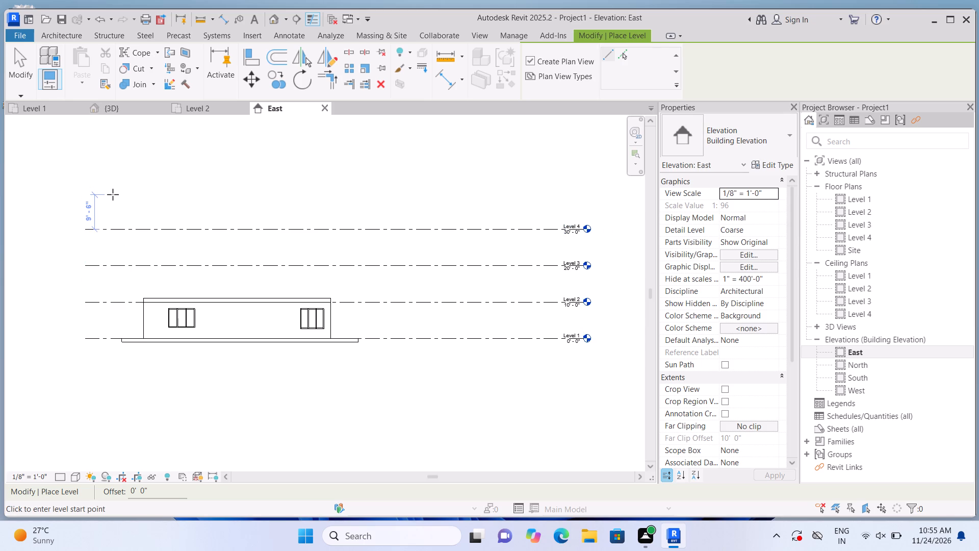
pyautogui.click(113, 193)
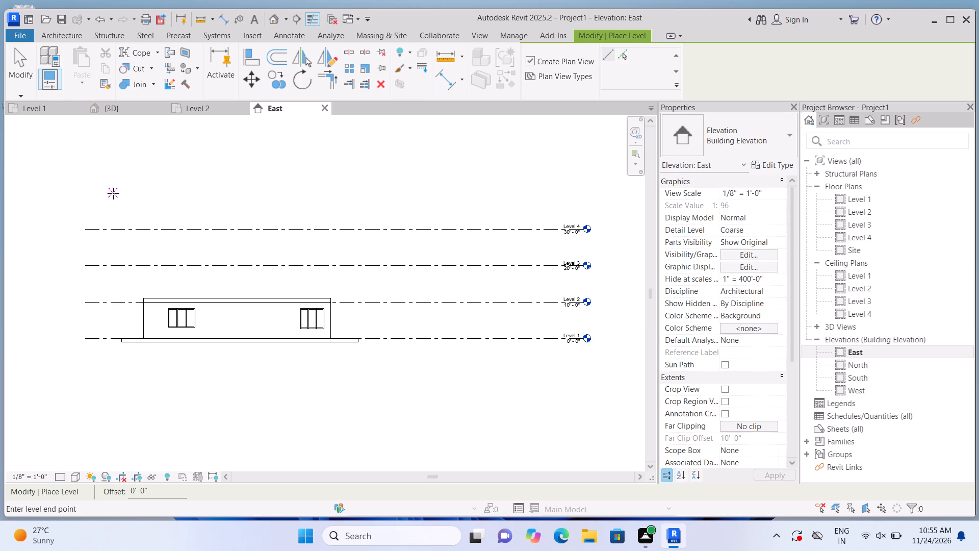
pyautogui.click(583, 220)
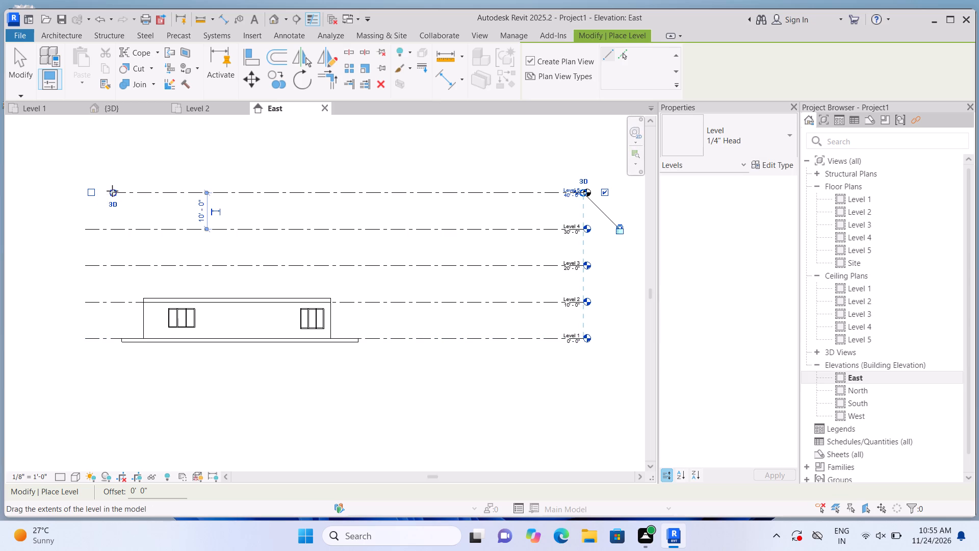
pyautogui.moveTo(112, 191); pyautogui.dragTo(84, 199)
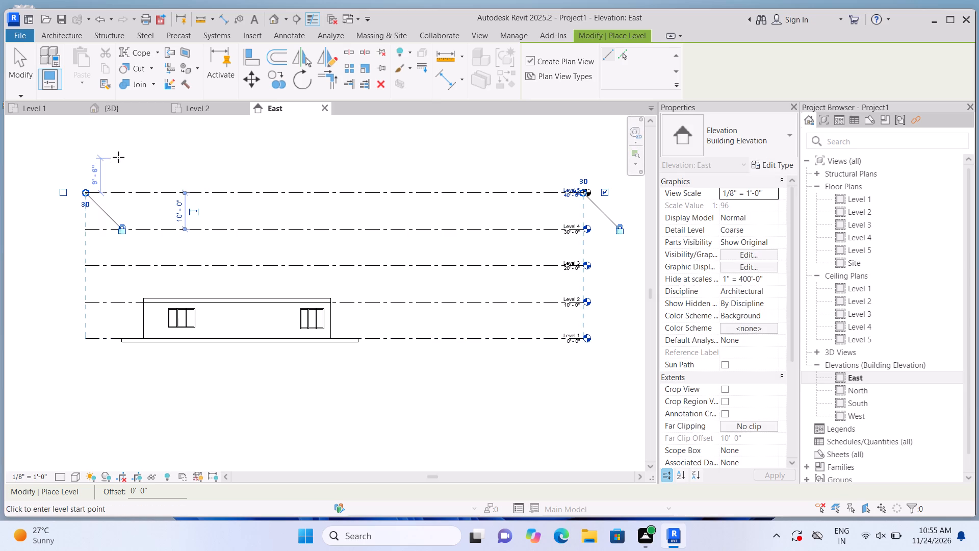
pyautogui.press('Escape')
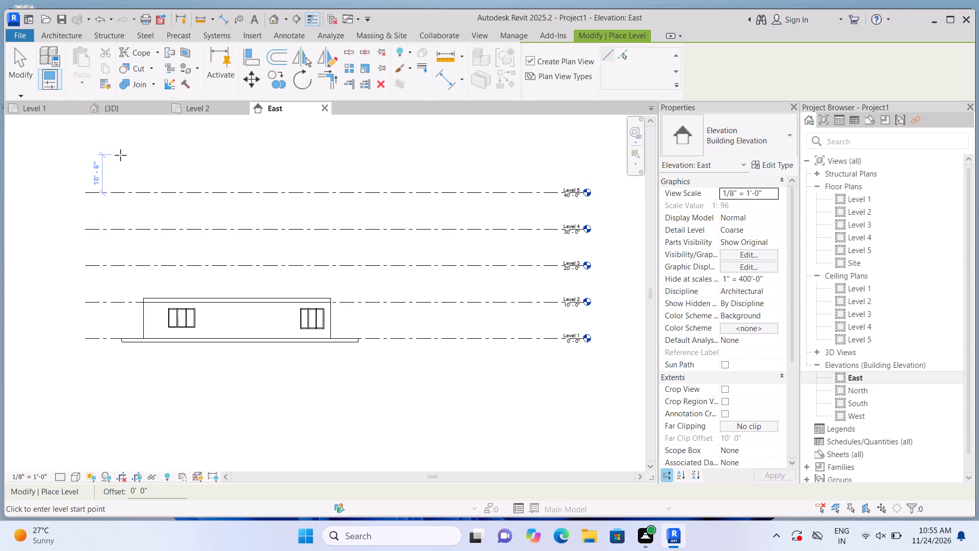
pyautogui.click(121, 157)
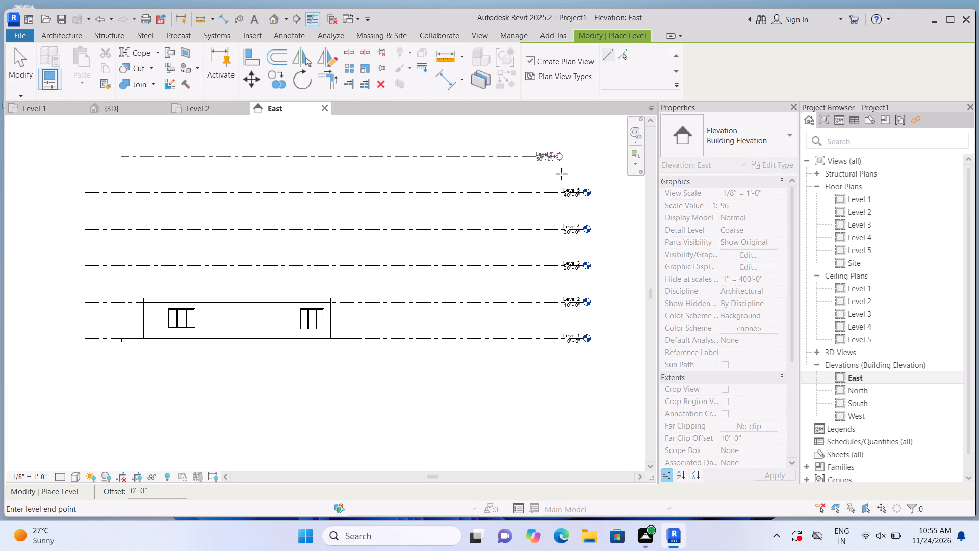
pyautogui.click(584, 183)
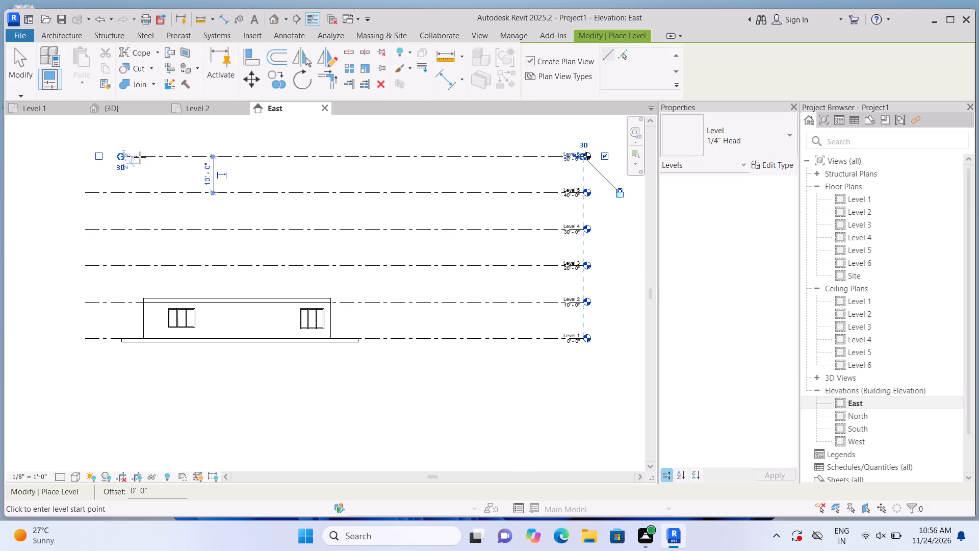
pyautogui.moveTo(118, 156); pyautogui.dragTo(85, 172)
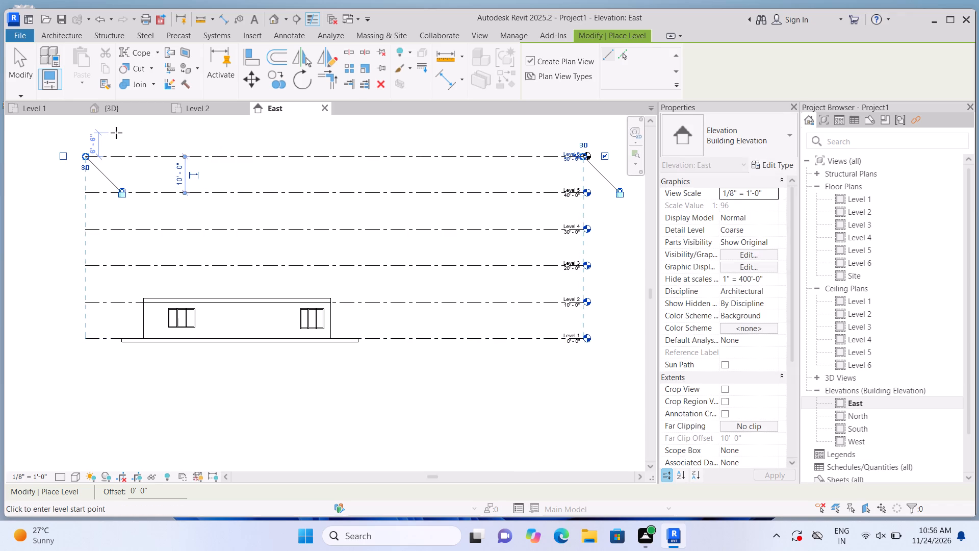
pyautogui.press('Escape')
pyautogui.press('Escape')
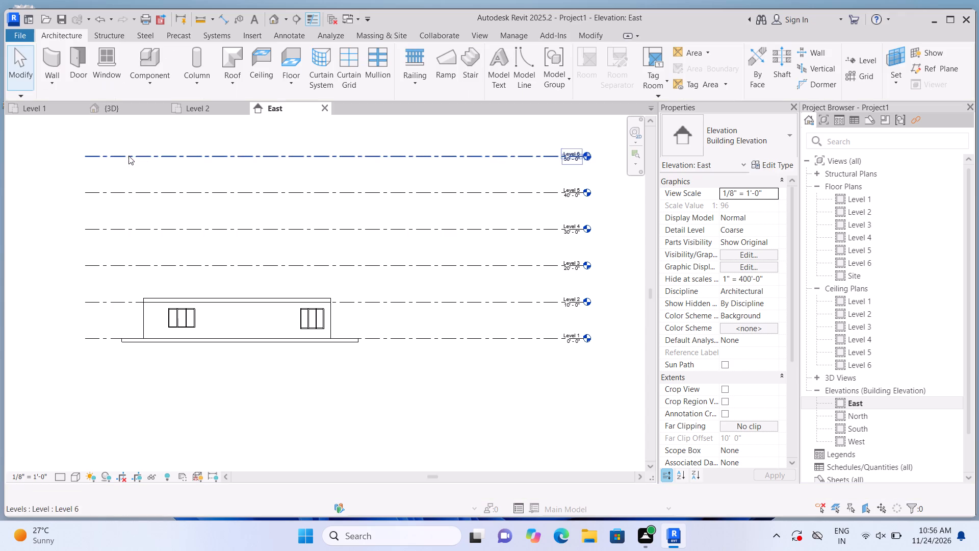
# In the Level 2 floor plan, draw a 30' 9" north wall with the 9" basic wall type, corner to corner on the wall centreline below.
pyautogui.doubleClick(841, 210)
pyautogui.scroll(4, 221, 376)
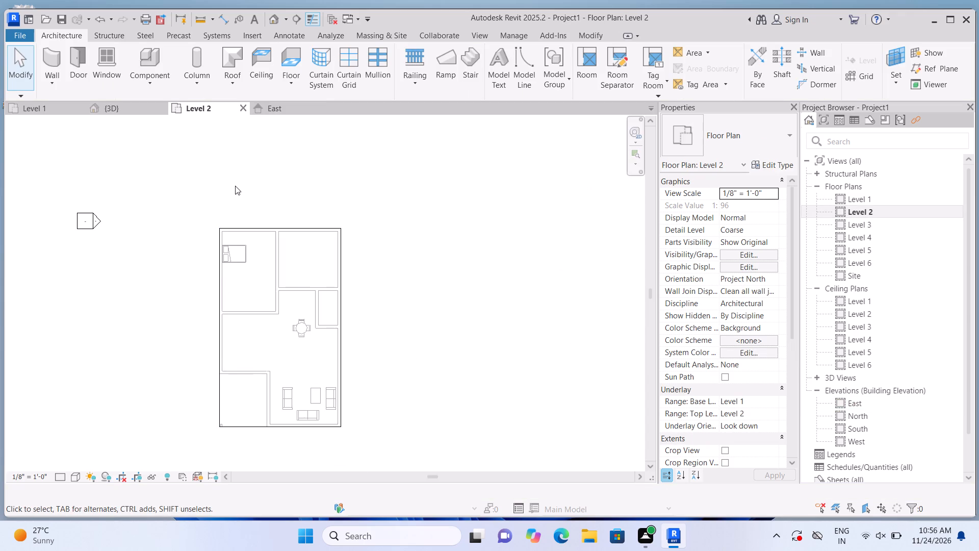
pyautogui.scroll(5, 235, 186)
pyautogui.click(48, 63)
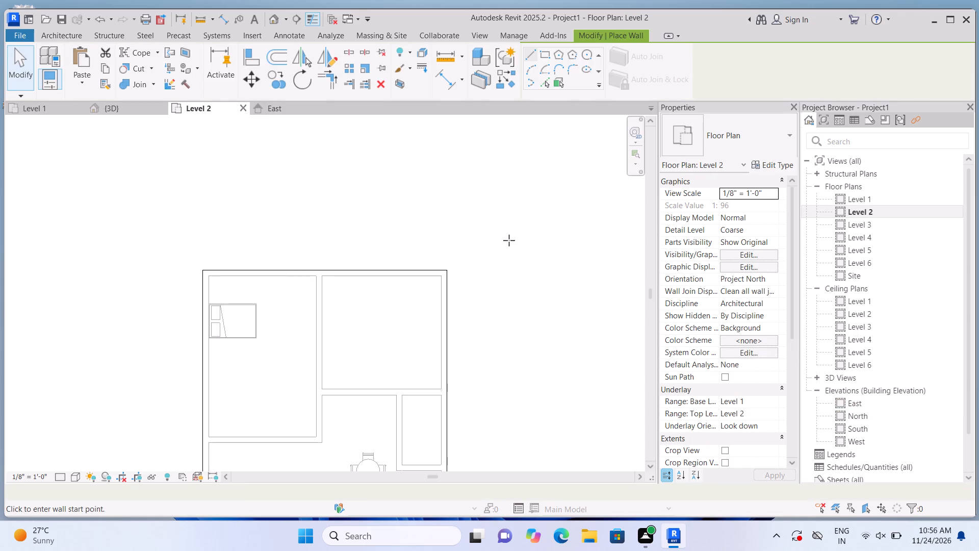
pyautogui.click(775, 139)
pyautogui.scroll(2, 750, 271)
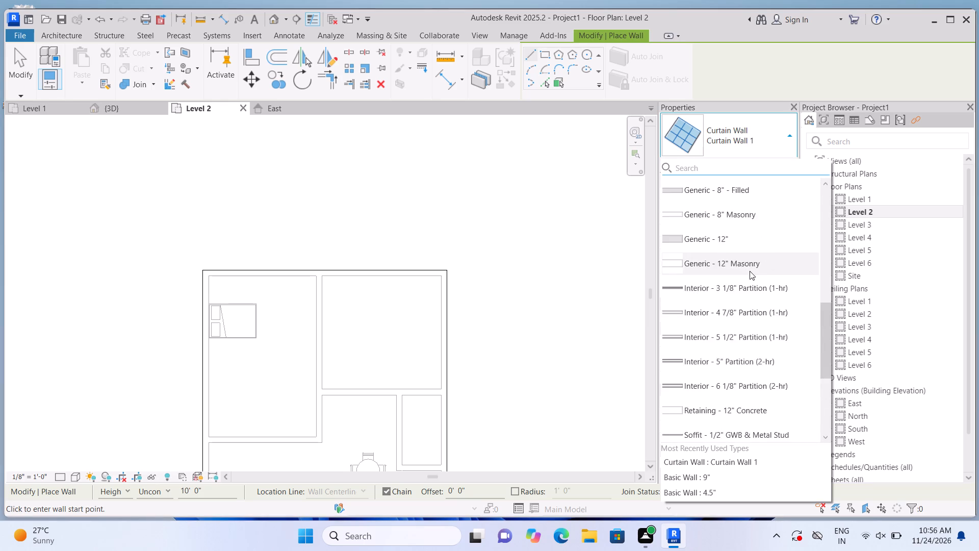
pyautogui.scroll(8, 750, 271)
pyautogui.click(734, 228)
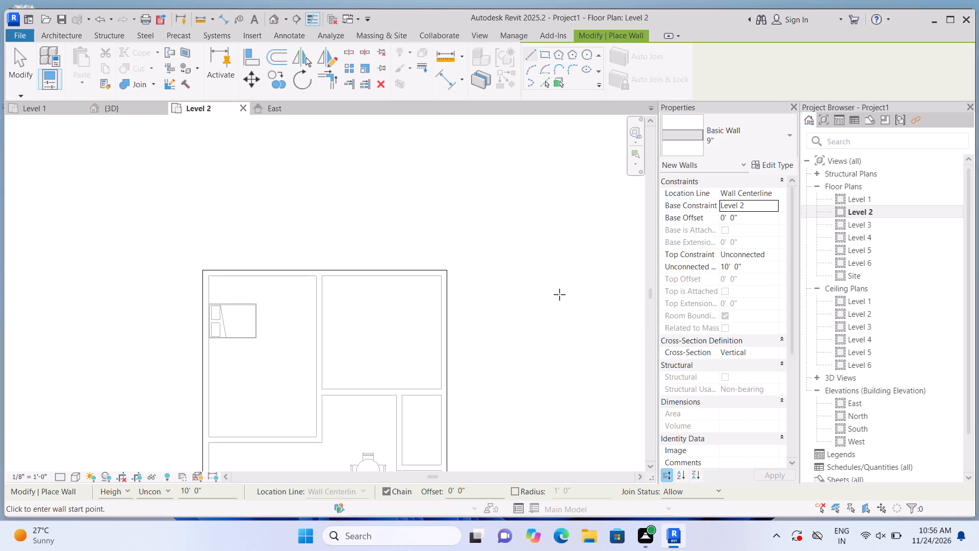
pyautogui.scroll(2, 193, 338)
pyautogui.scroll(9, 209, 261)
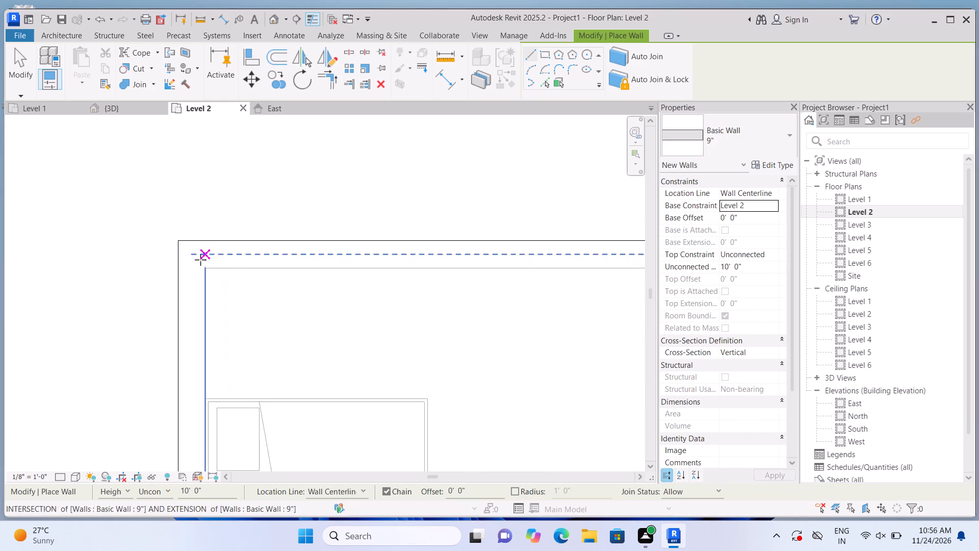
pyautogui.click(196, 256)
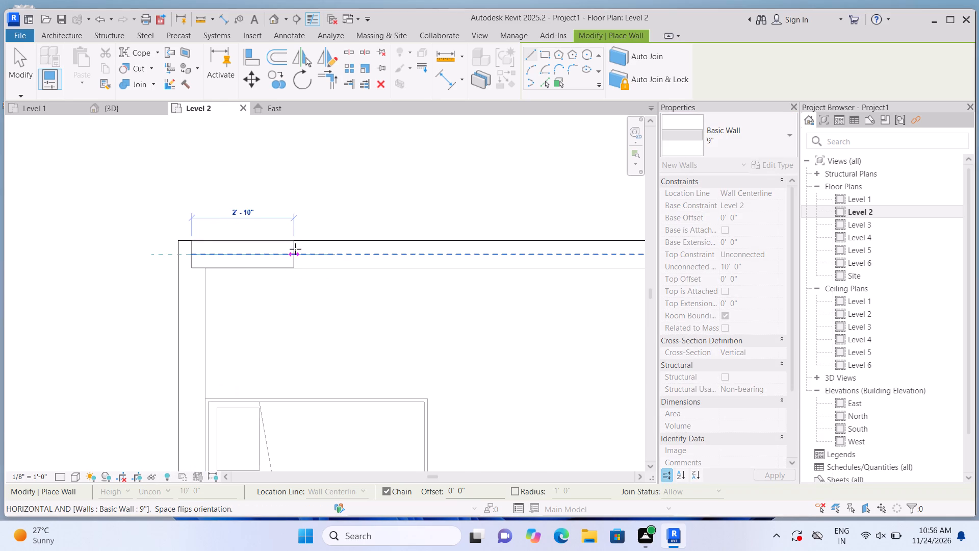
pyautogui.scroll(-11, 294, 249)
pyautogui.scroll(1, 527, 253)
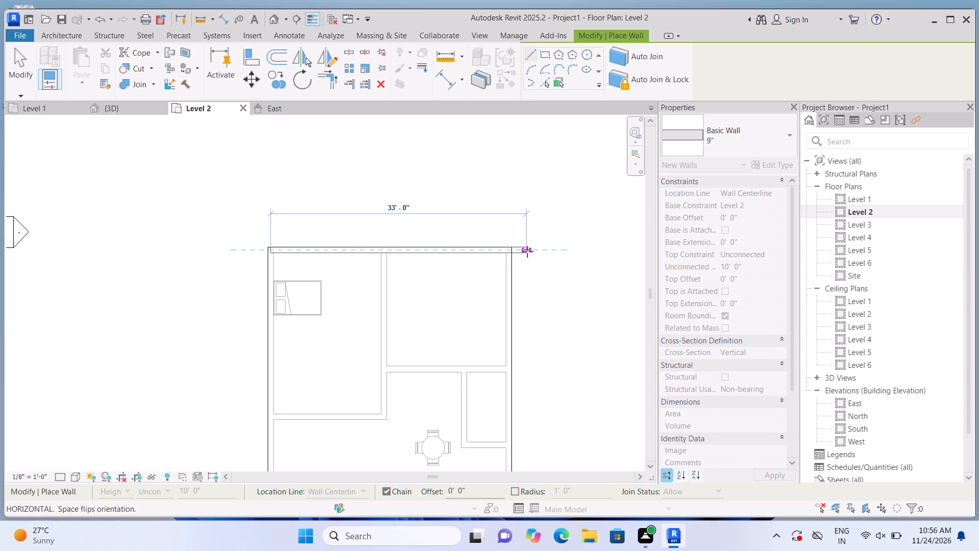
pyautogui.scroll(8, 527, 252)
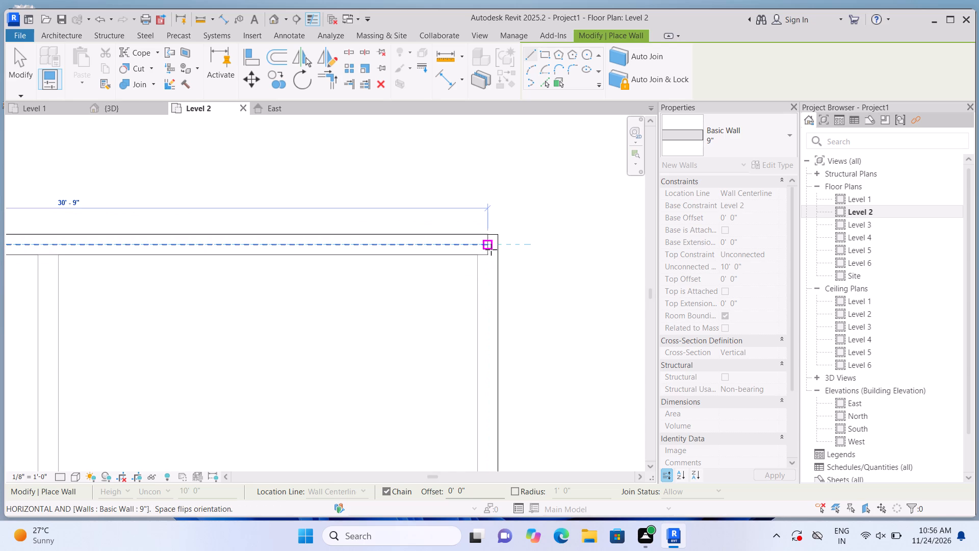
pyautogui.click(491, 248)
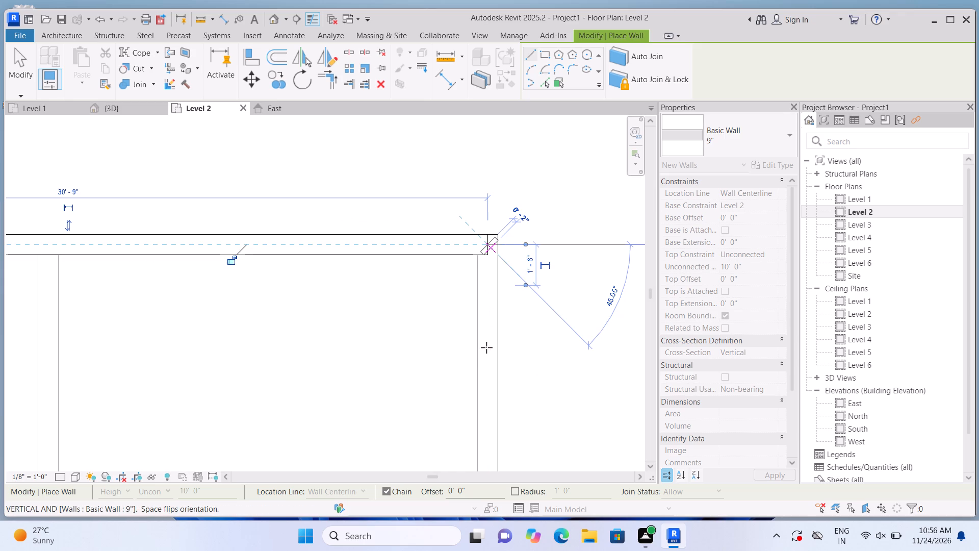
# Continue the 9" wall chain south from the north-east corner along the east wall's centreline to the south wall's centreline.
pyautogui.scroll(-16, 482, 364)
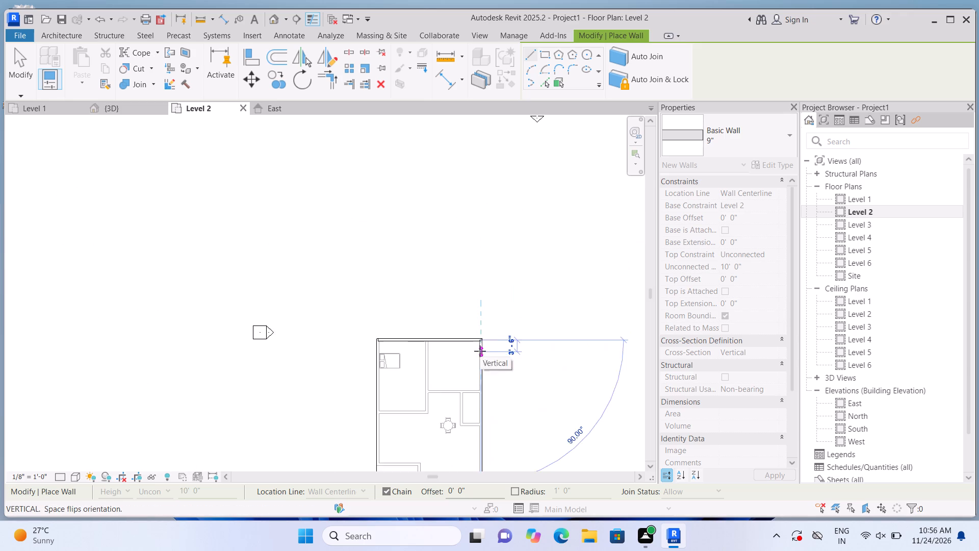
pyautogui.scroll(-4, 480, 351)
pyautogui.scroll(9, 481, 423)
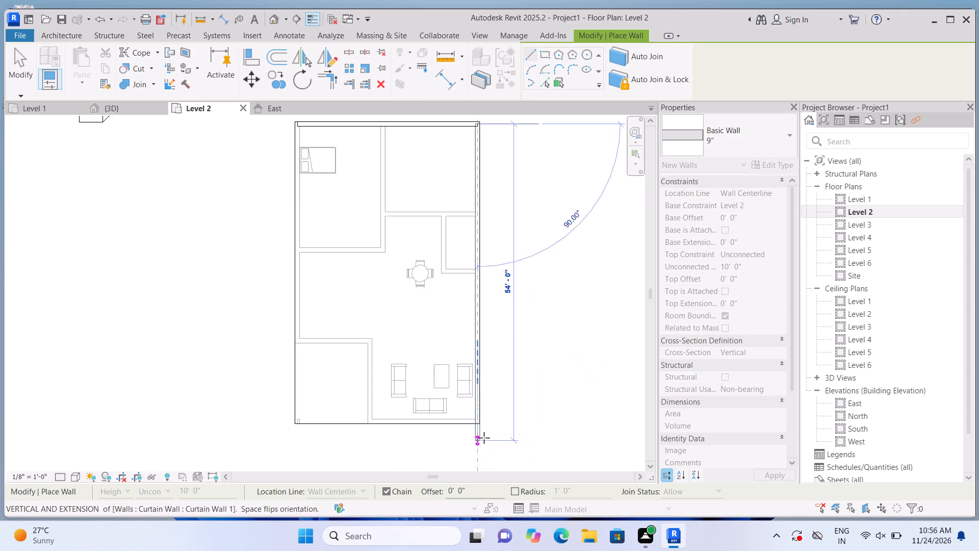
pyautogui.scroll(13, 484, 438)
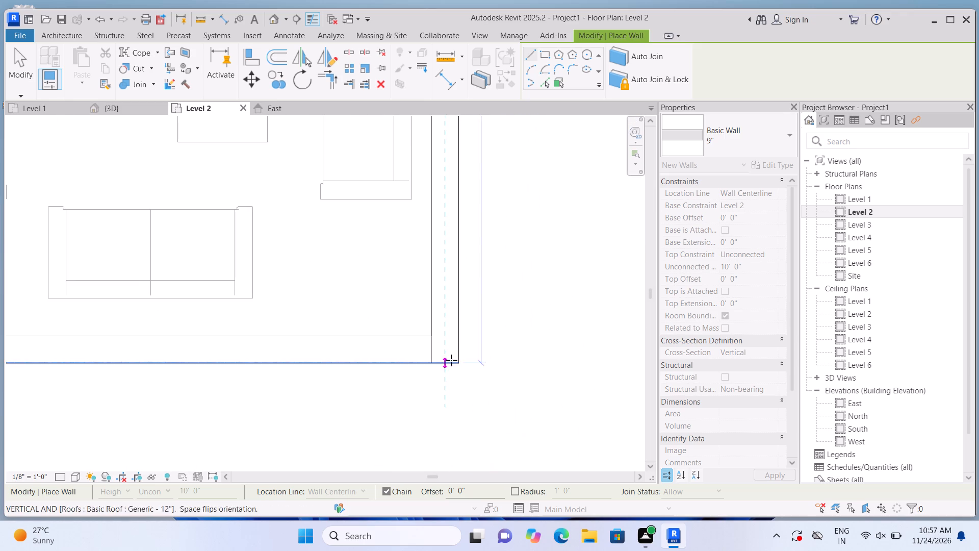
pyautogui.scroll(6, 450, 355)
pyautogui.click(447, 345)
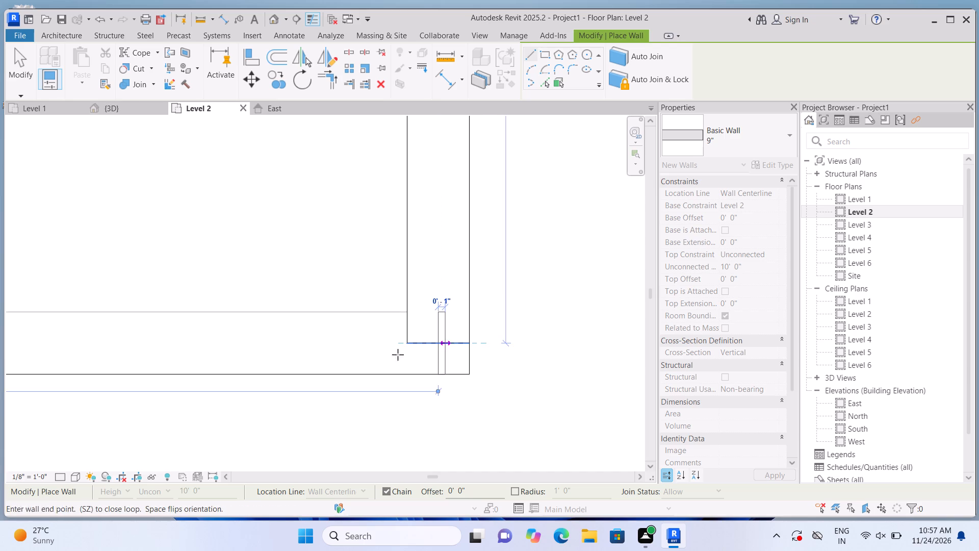
# Continue the 9" wall chain west along the south wall for 18' 4 1/2", to the endpoint of the corner room's east wall.
pyautogui.scroll(-10, 282, 342)
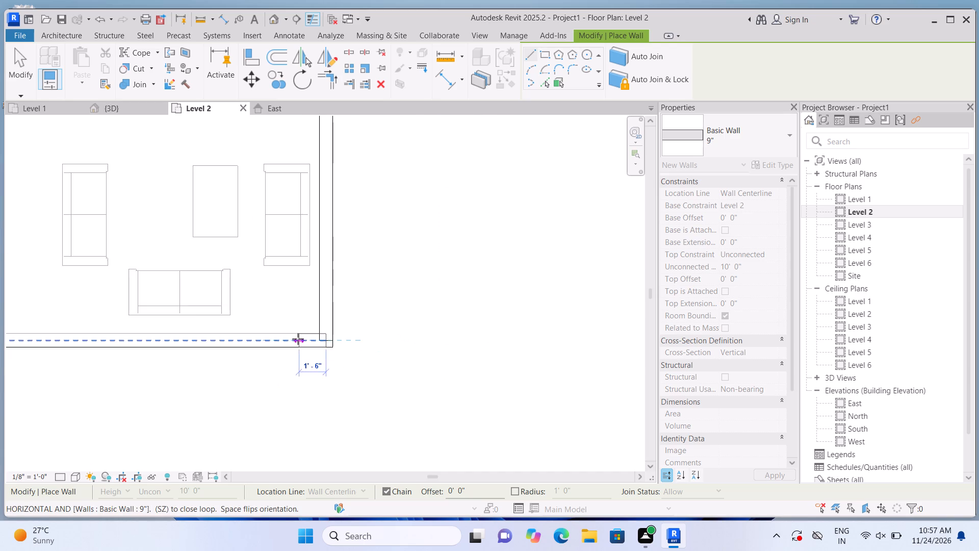
pyautogui.scroll(-7, 298, 339)
pyautogui.scroll(3, 152, 340)
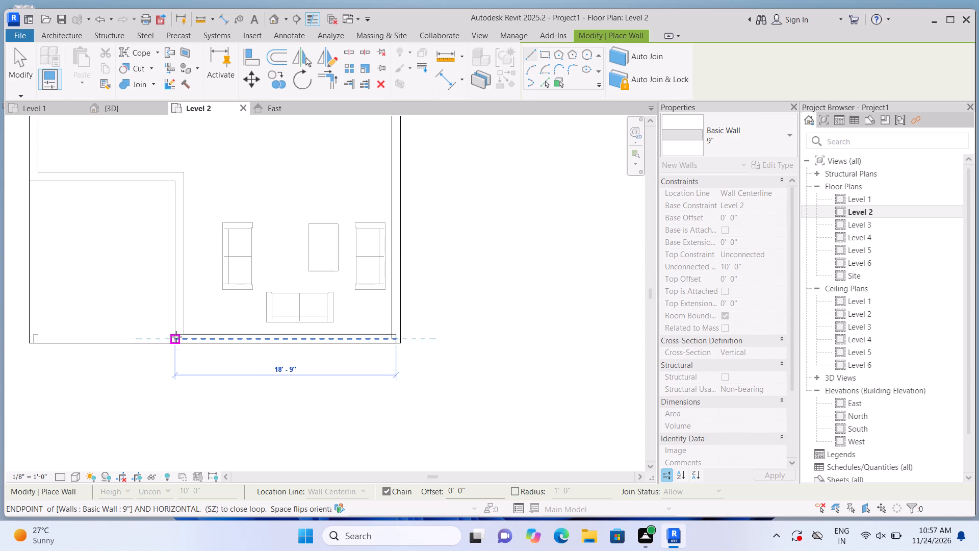
pyautogui.scroll(8, 176, 339)
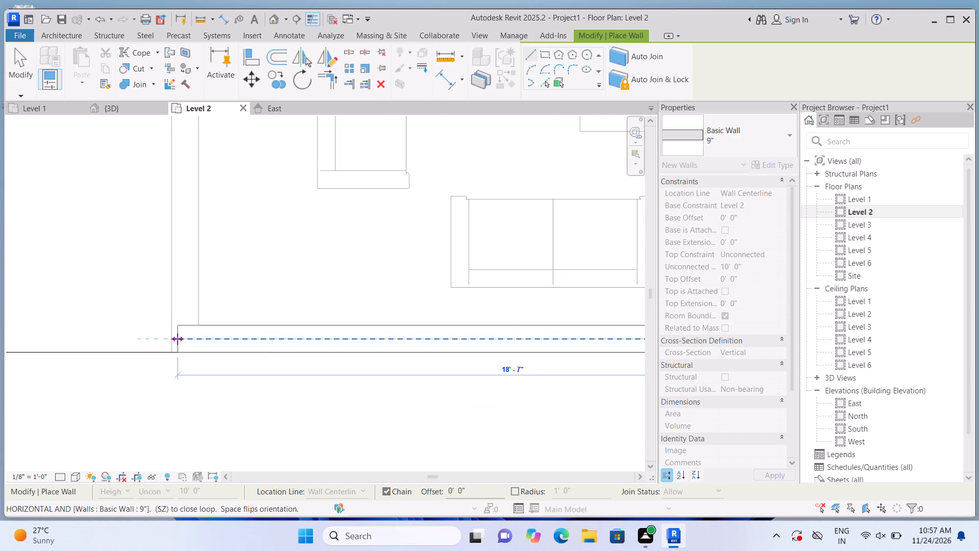
pyautogui.scroll(1, 177, 339)
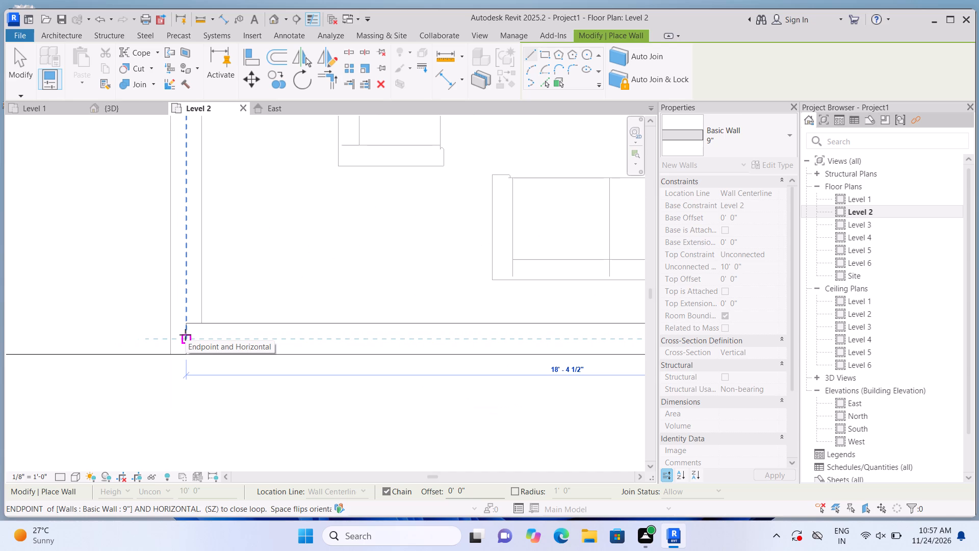
pyautogui.click(185, 335)
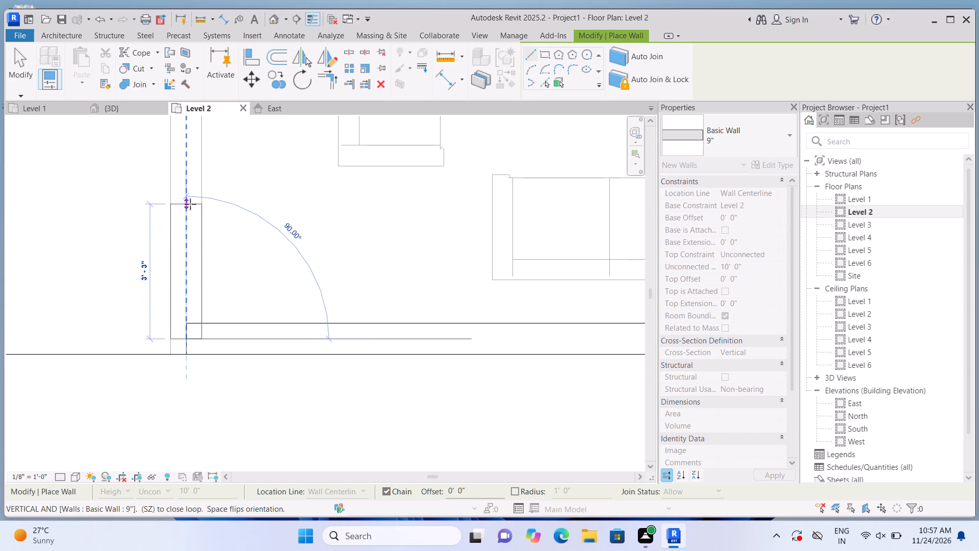
# Add a 5' 6" wall segment north along the corner room's east wall, followed by a 12' 9" segment west to the roof edge, ending the chain.
pyautogui.scroll(-10, 189, 213)
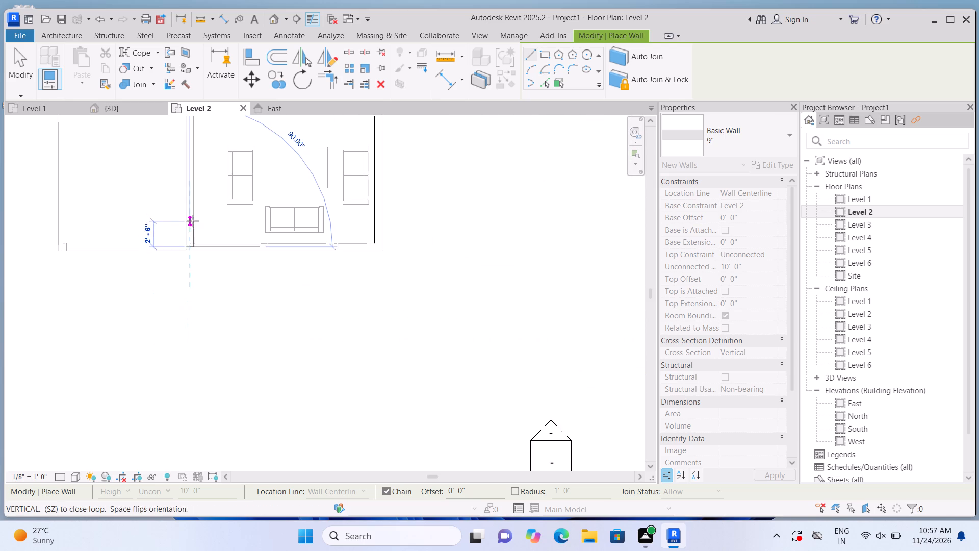
pyautogui.moveTo(191, 212); pyautogui.dragTo(201, 318, button='middle')
pyautogui.scroll(2, 196, 302)
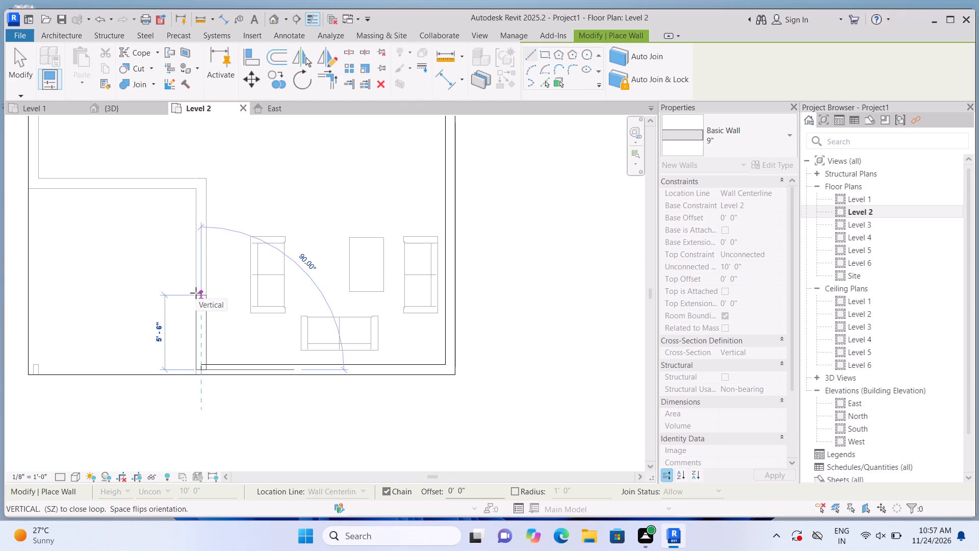
pyautogui.click(196, 293)
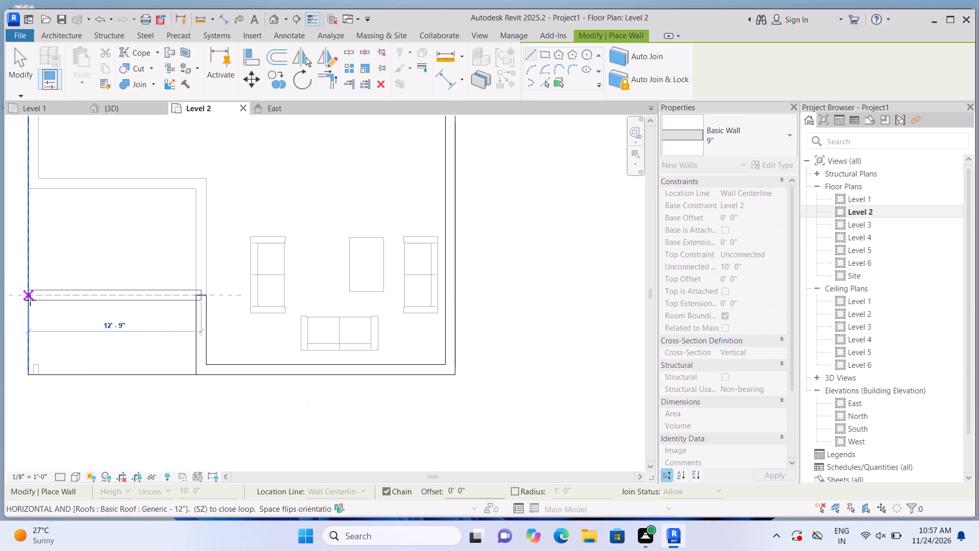
pyautogui.click(30, 300)
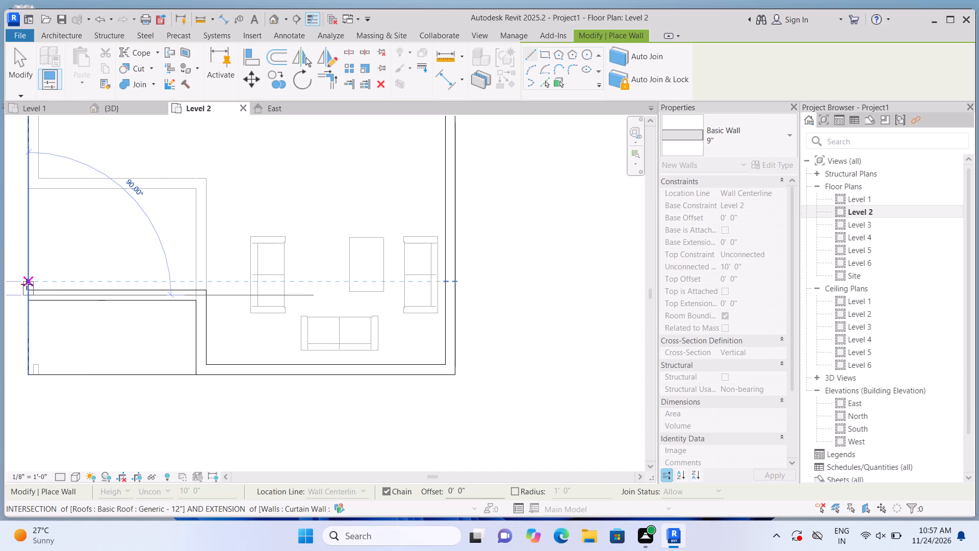
pyautogui.press('Escape')
# Draw an 8' 6" wall segment on the west wall's centreline, from beside the corner room's north wall south to the new 12' 9" wall.
pyautogui.scroll(6, 28, 172)
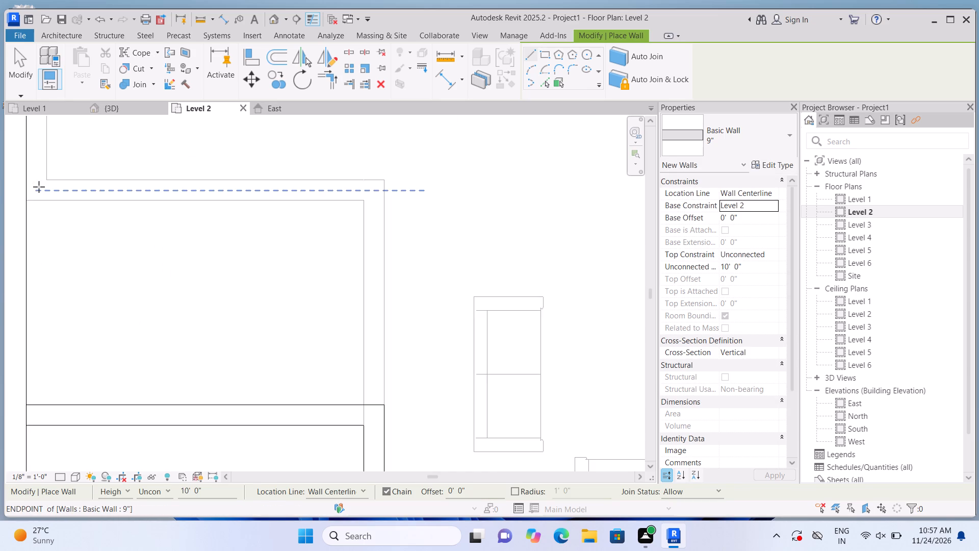
pyautogui.scroll(-2, 65, 184)
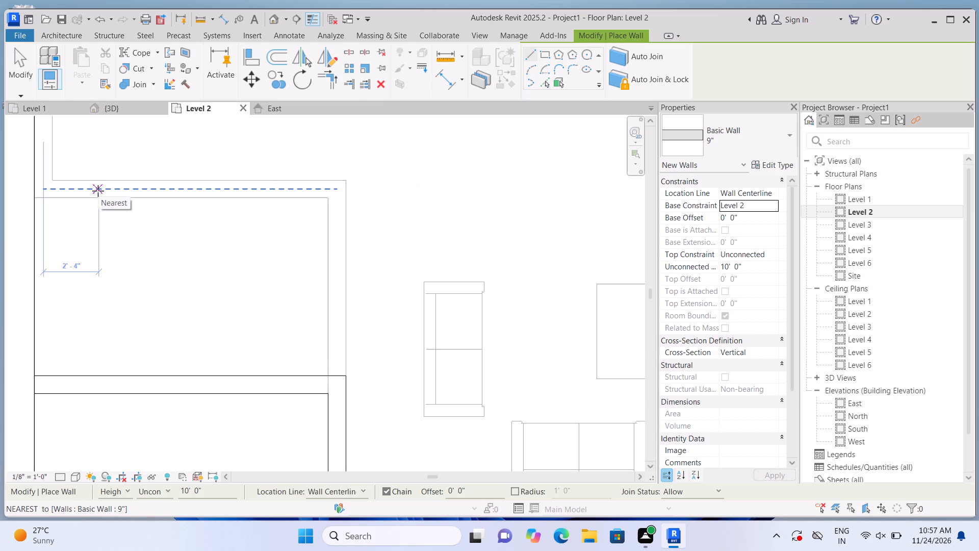
pyautogui.scroll(-2, 111, 200)
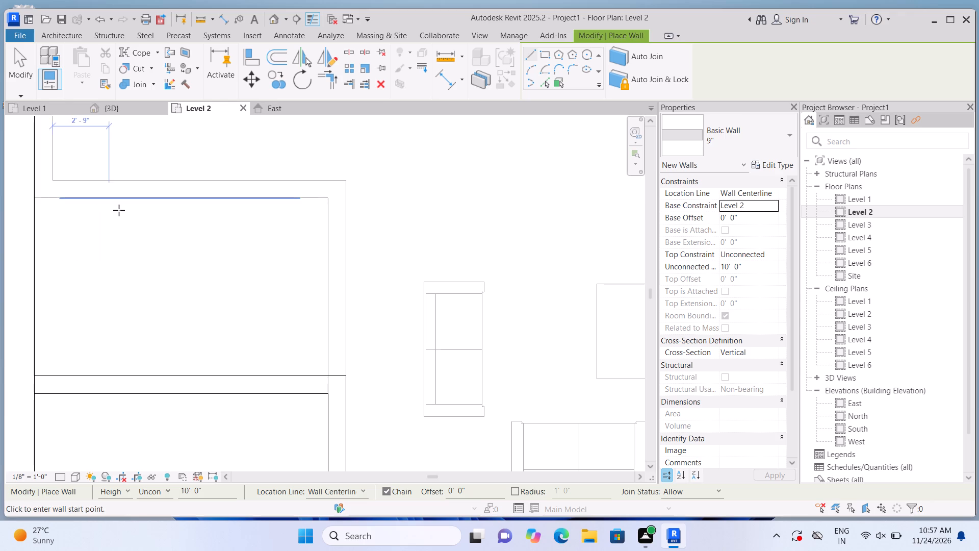
pyautogui.scroll(-1, 123, 225)
pyautogui.scroll(8, 81, 217)
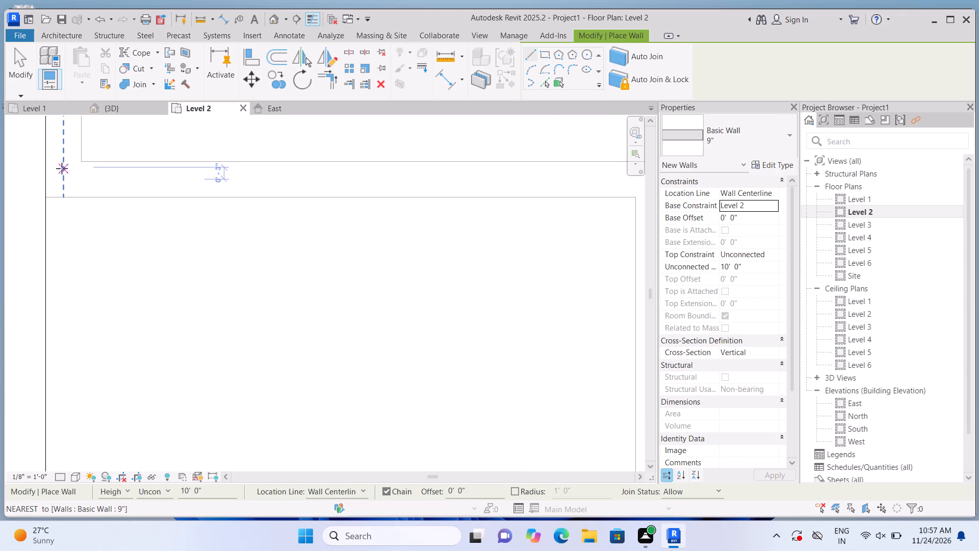
pyautogui.click(62, 168)
pyautogui.scroll(-4, 57, 256)
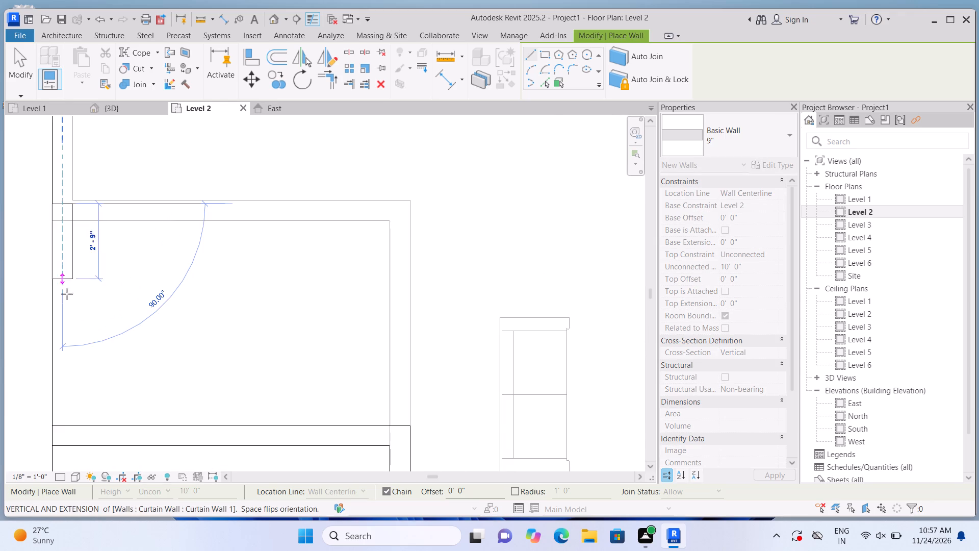
pyautogui.click(60, 434)
# Draw the remaining 9" west wall from the top end of the 8' 6" segment north to the building's north-west corner.
pyautogui.scroll(-3, 108, 392)
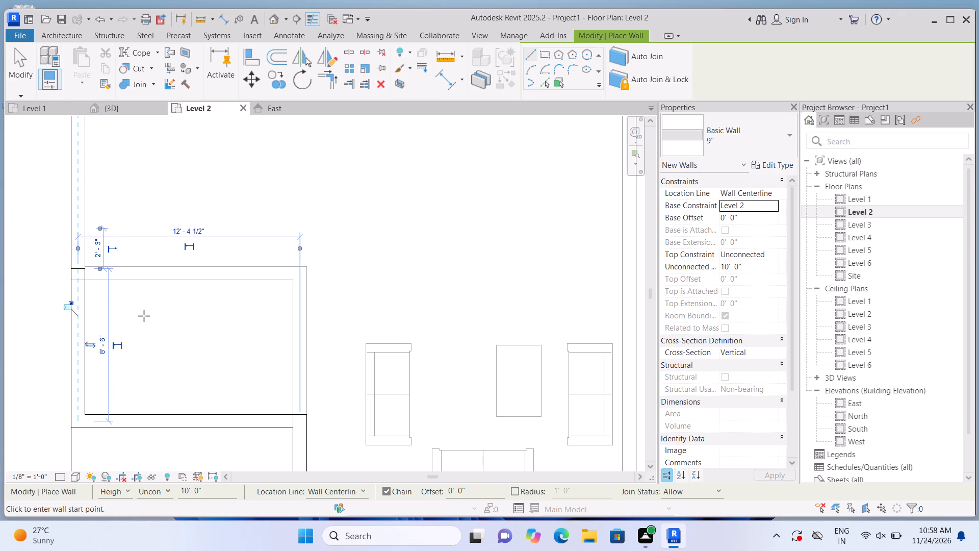
pyautogui.scroll(-2, 144, 322)
pyautogui.moveTo(118, 218); pyautogui.dragTo(131, 278, button='middle')
pyautogui.scroll(2, 82, 314)
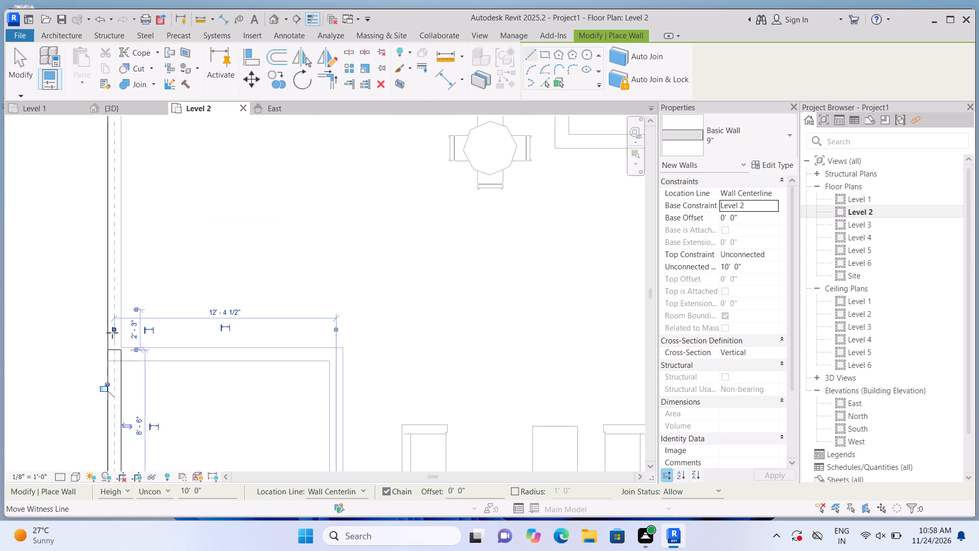
pyautogui.scroll(6, 112, 333)
pyautogui.click(116, 356)
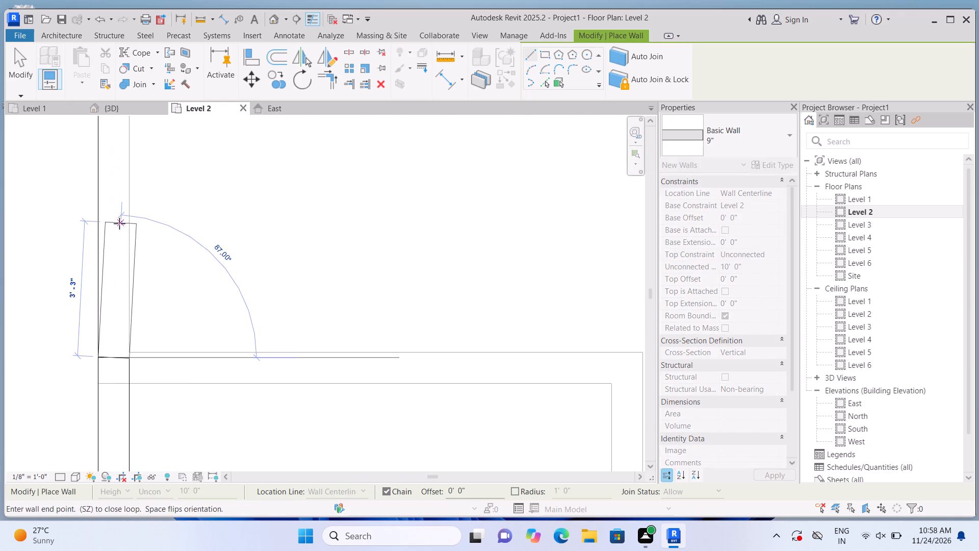
pyautogui.scroll(-16, 114, 222)
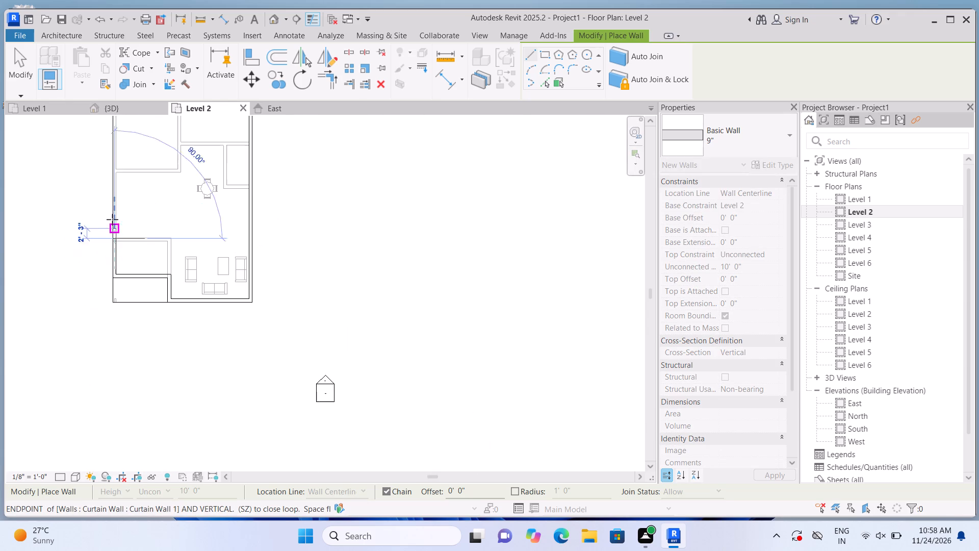
pyautogui.moveTo(115, 199); pyautogui.dragTo(125, 312, button='middle')
pyautogui.scroll(11, 122, 183)
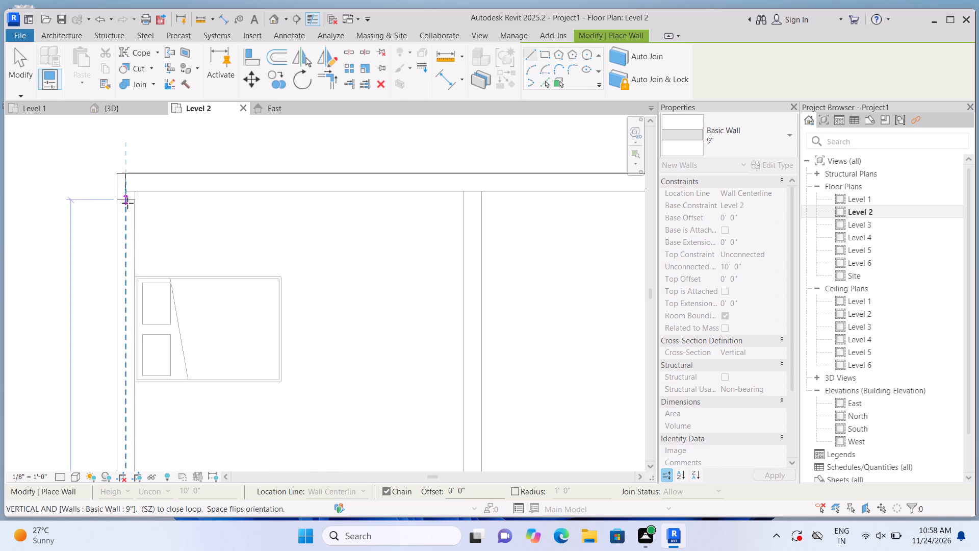
pyautogui.scroll(7, 127, 203)
pyautogui.click(132, 154)
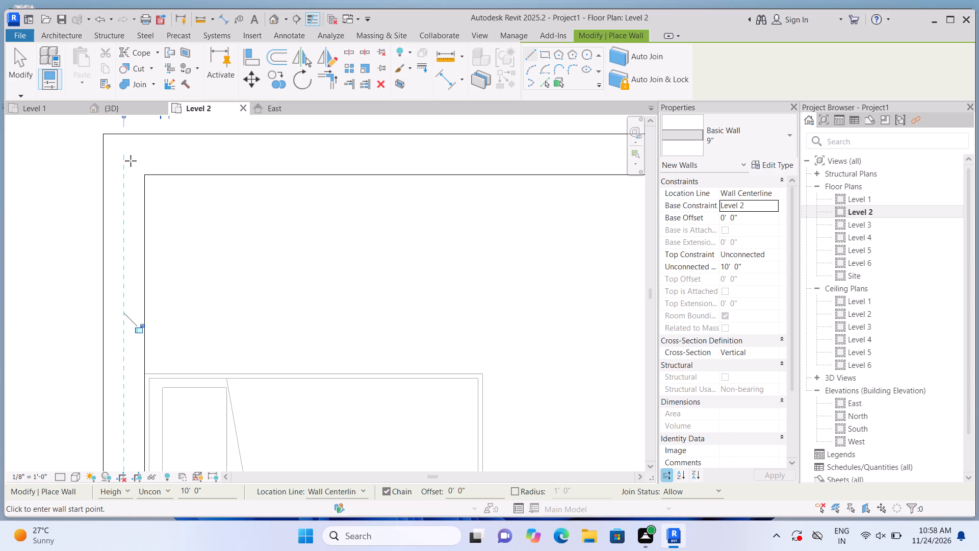
pyautogui.scroll(-8, 119, 252)
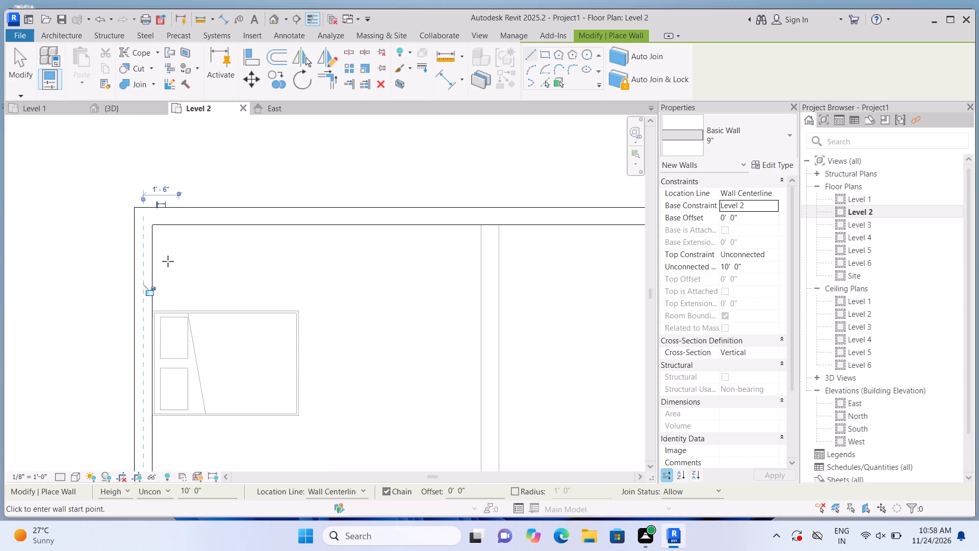
pyautogui.scroll(-7, 168, 261)
pyautogui.scroll(-6, 280, 364)
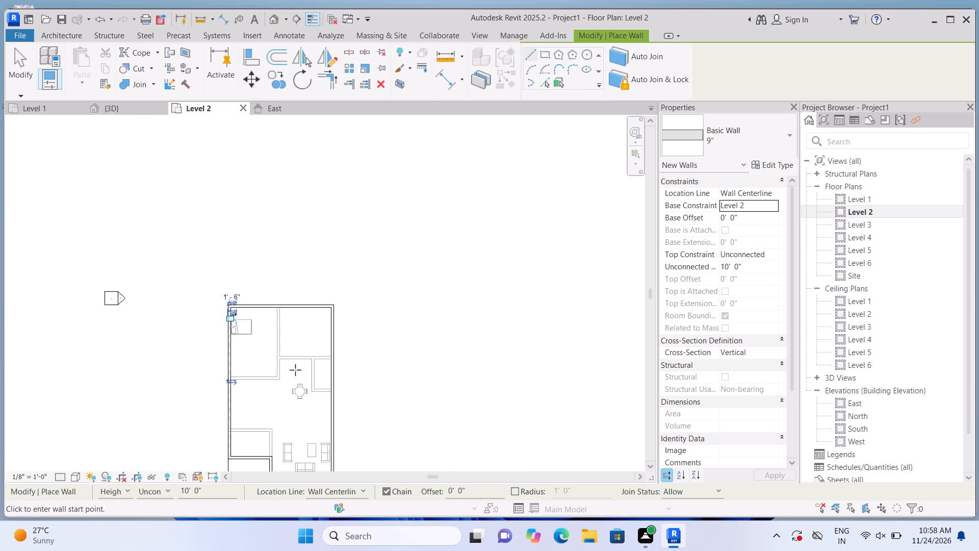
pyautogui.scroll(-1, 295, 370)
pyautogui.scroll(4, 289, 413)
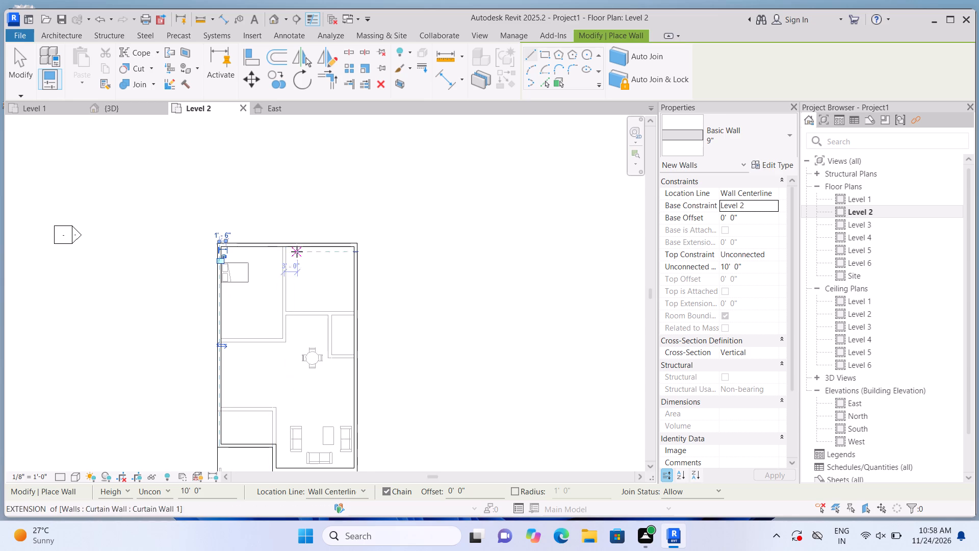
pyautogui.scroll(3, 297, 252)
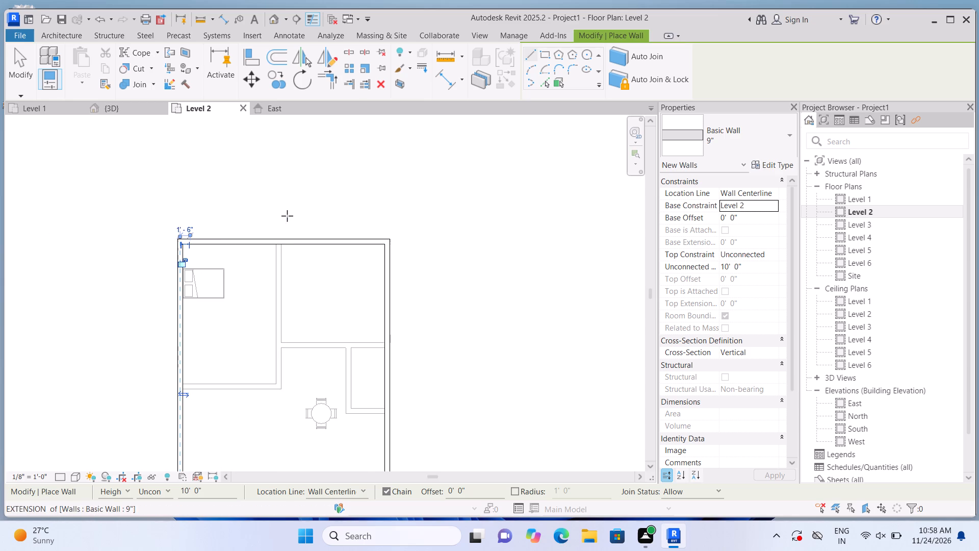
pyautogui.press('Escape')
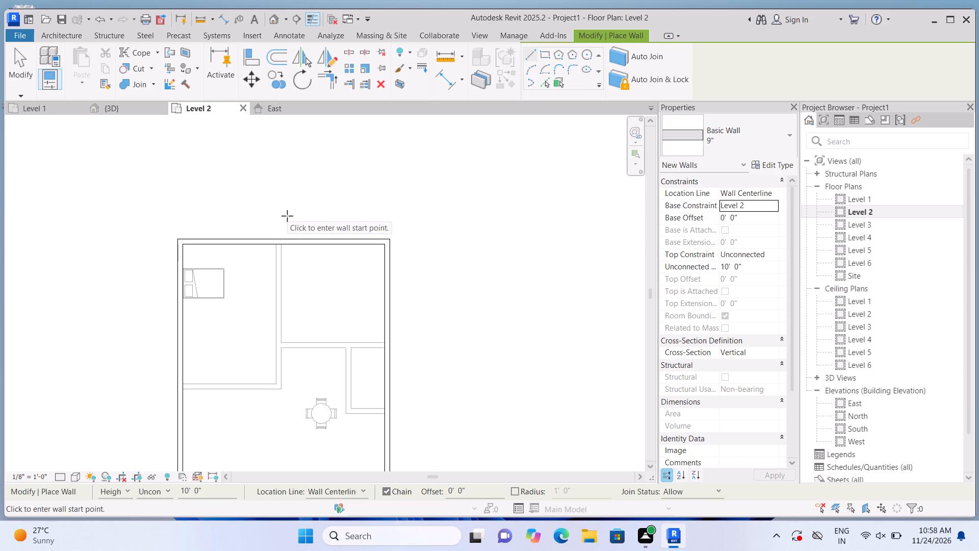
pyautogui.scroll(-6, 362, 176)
# Draw a 9" wall 21' 1 1/2" south from the north wall, along the bedroom's east wall to its corner endpoint, ending the chain.
pyautogui.scroll(1, 321, 222)
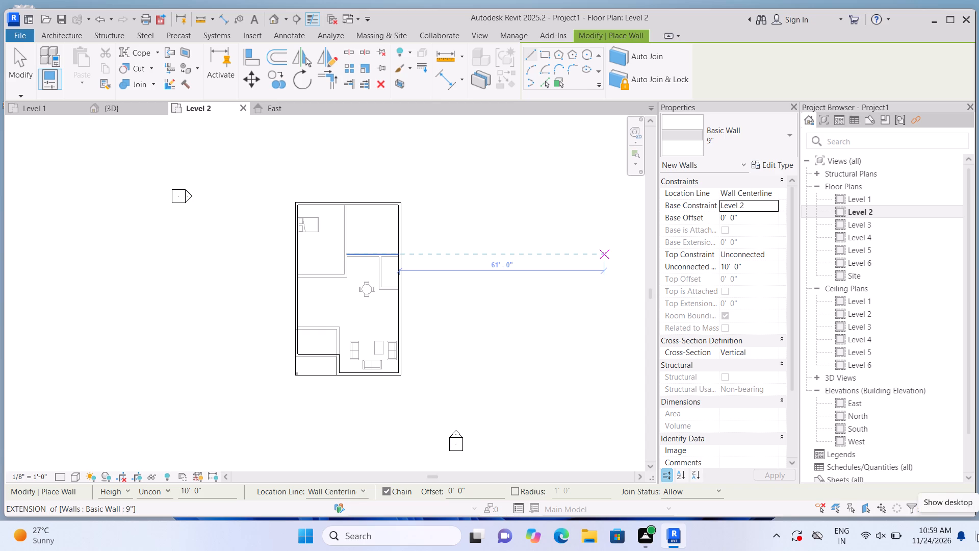
pyautogui.scroll(1, 276, 190)
pyautogui.scroll(1, 357, 226)
pyautogui.scroll(2, 397, 248)
pyautogui.scroll(-1, 372, 225)
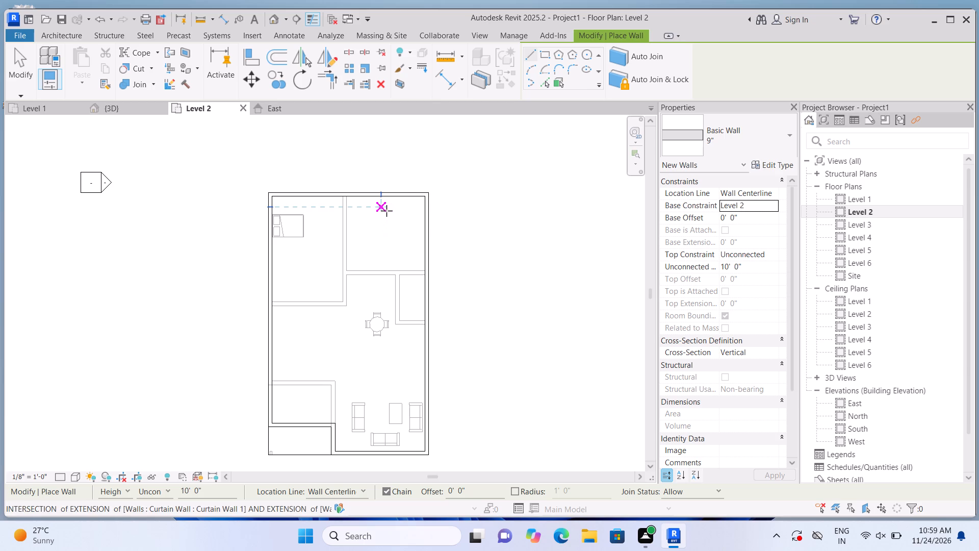
pyautogui.scroll(7, 346, 195)
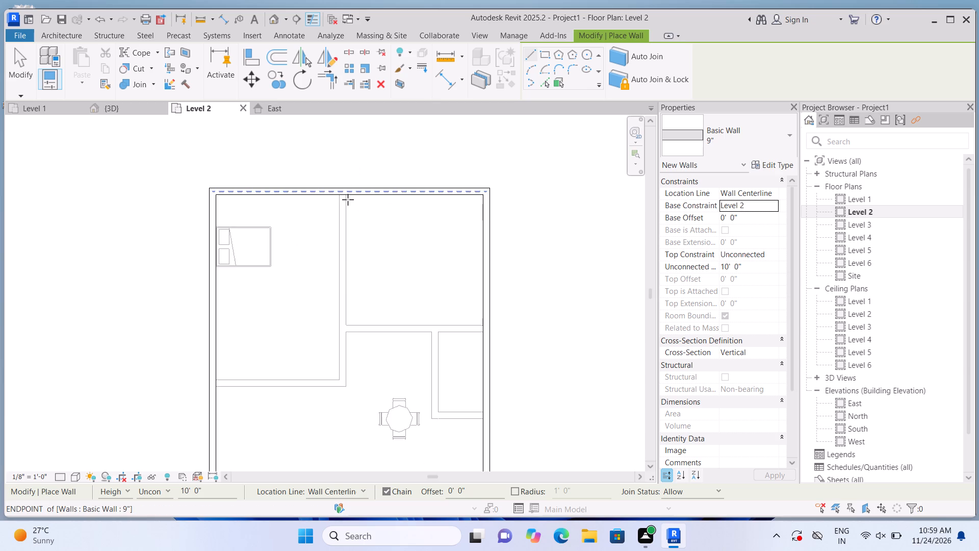
pyautogui.scroll(4, 348, 199)
pyautogui.click(335, 189)
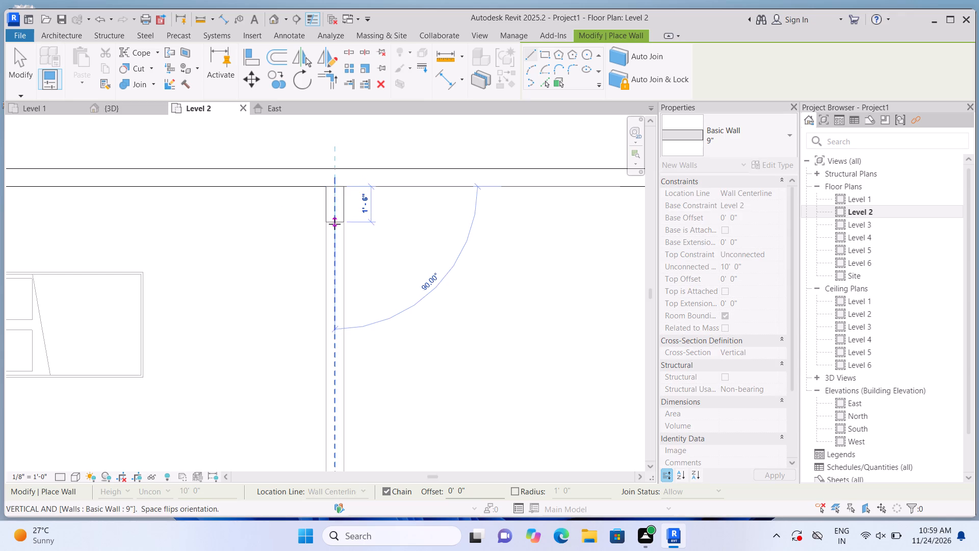
pyautogui.scroll(-9, 334, 224)
pyautogui.scroll(1, 329, 277)
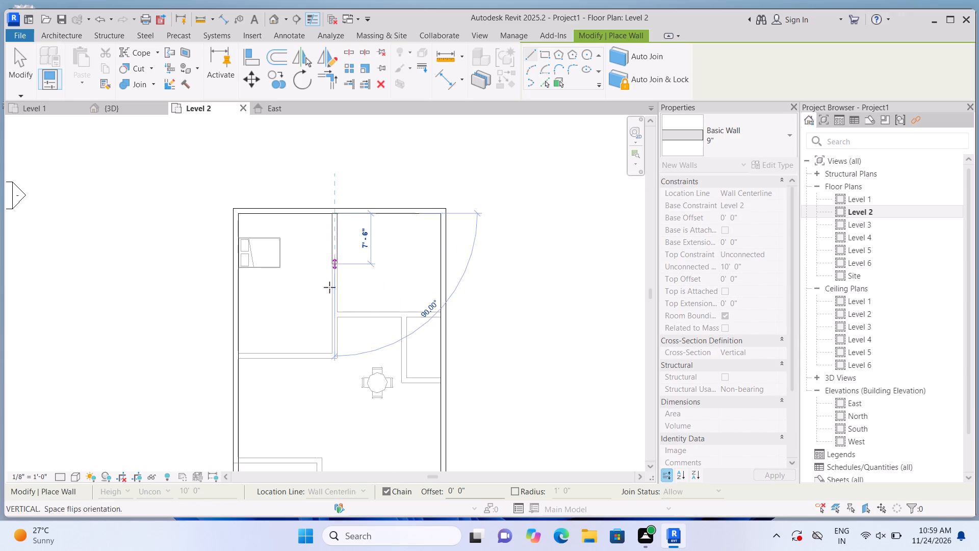
pyautogui.scroll(3, 329, 287)
pyautogui.scroll(4, 333, 349)
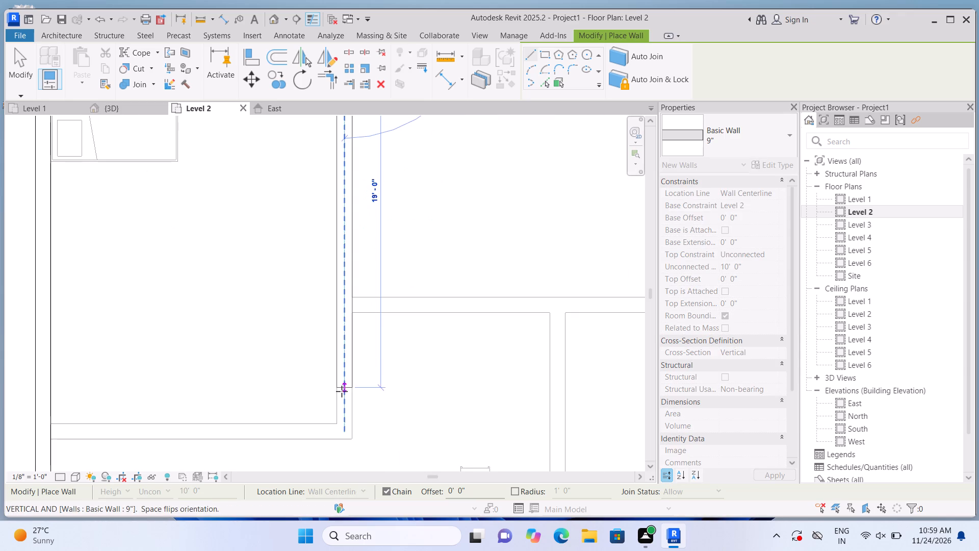
pyautogui.scroll(-4, 341, 393)
pyautogui.scroll(3, 342, 405)
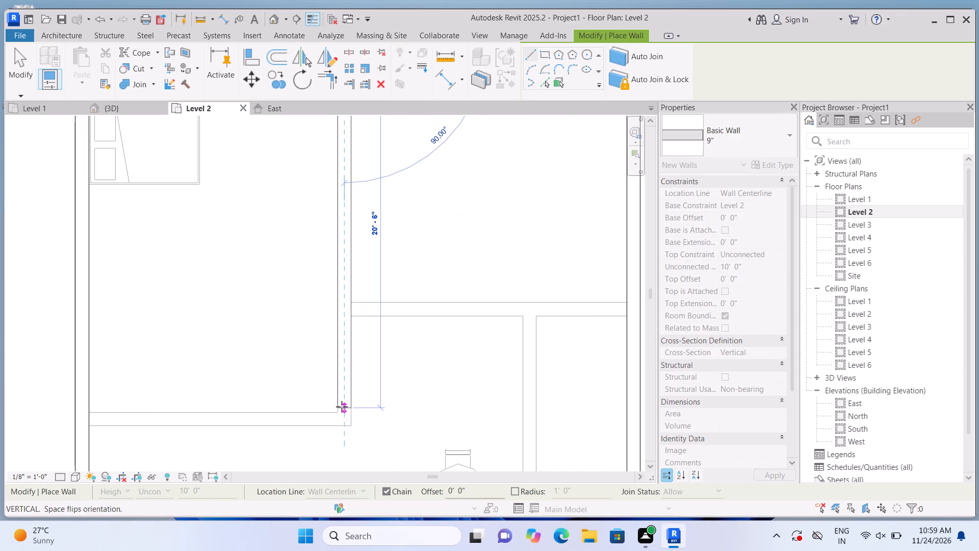
pyautogui.scroll(-4, 344, 405)
pyautogui.scroll(2, 353, 424)
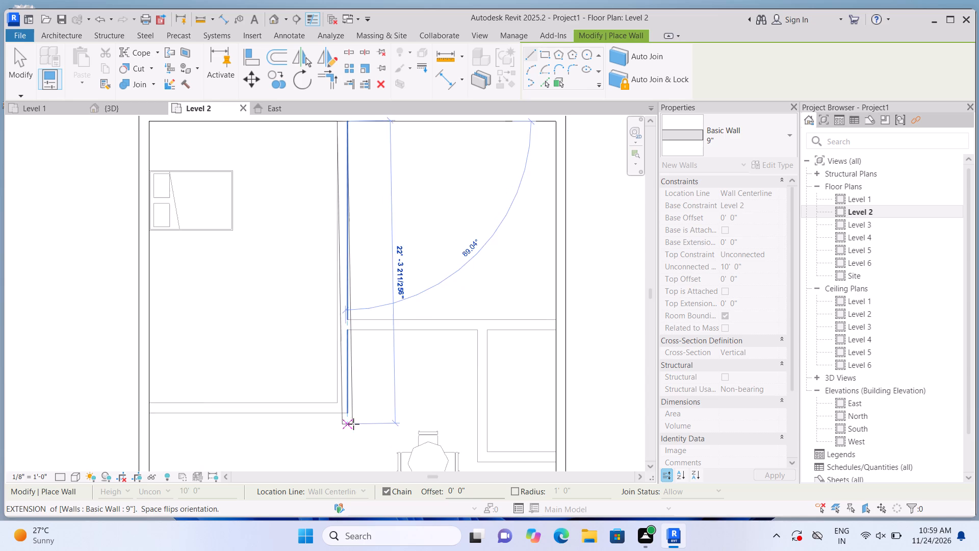
pyautogui.scroll(1, 336, 392)
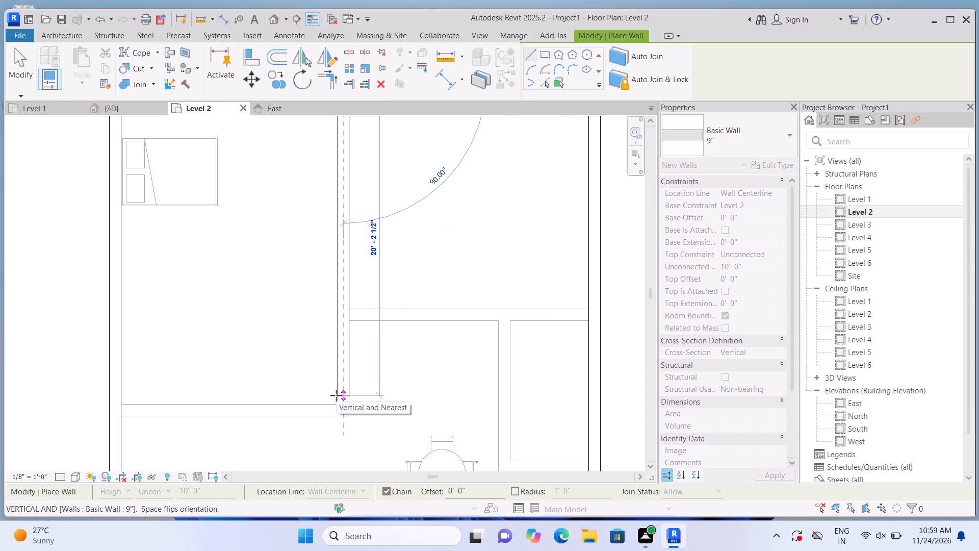
pyautogui.scroll(3, 340, 410)
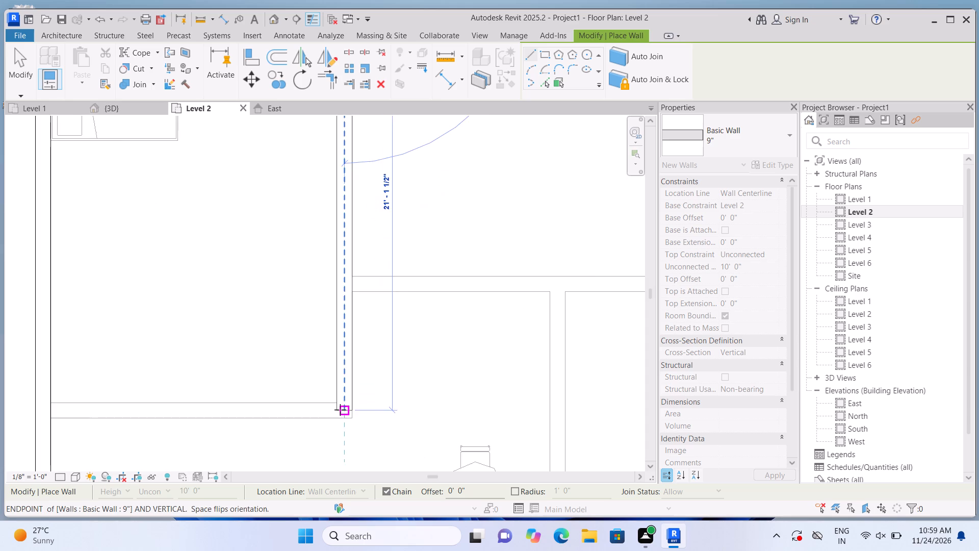
pyautogui.scroll(4, 340, 410)
pyautogui.click(339, 412)
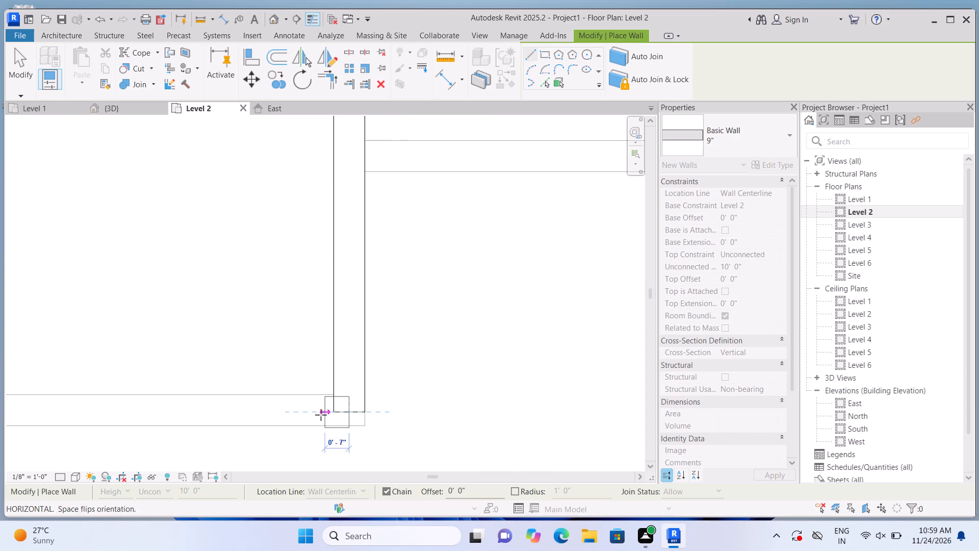
pyautogui.press('Escape')
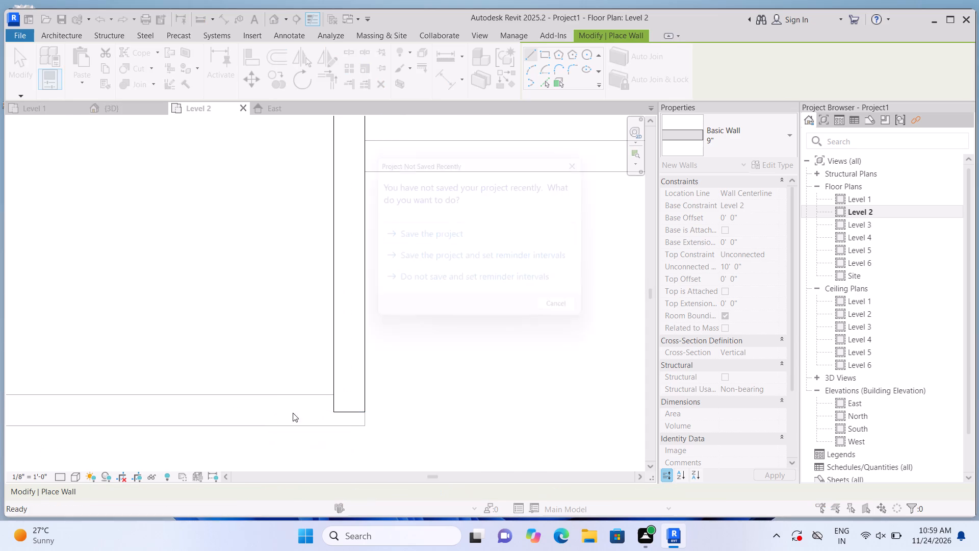
# Dismiss the project save reminder without saving.
pyautogui.scroll(-6, 295, 413)
pyautogui.click(599, 161)
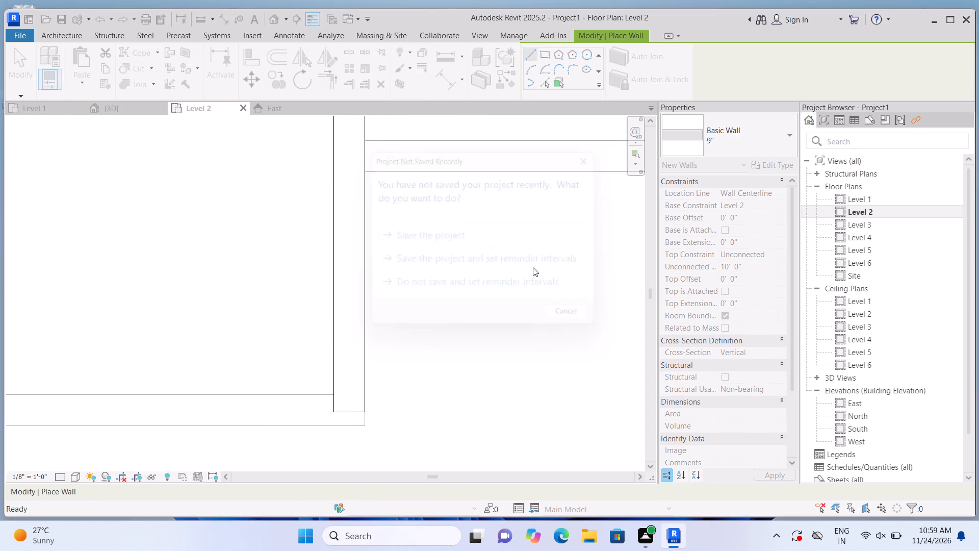
# Draw the bedroom's south wall about 14' 3" east from the building's west wall to the bottom of the bedroom's east wall.
pyautogui.scroll(-6, 533, 286)
pyautogui.scroll(7, 249, 354)
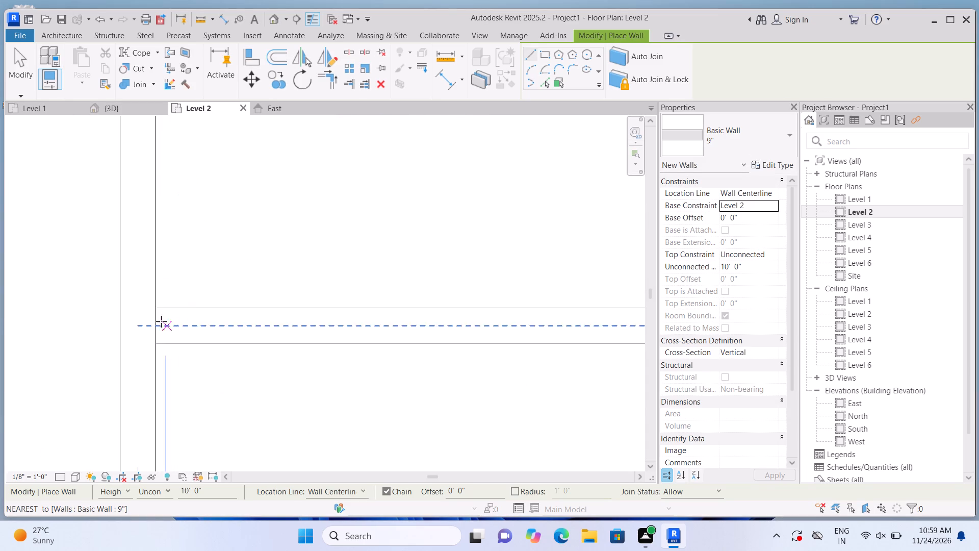
pyautogui.click(159, 327)
pyautogui.scroll(-3, 297, 326)
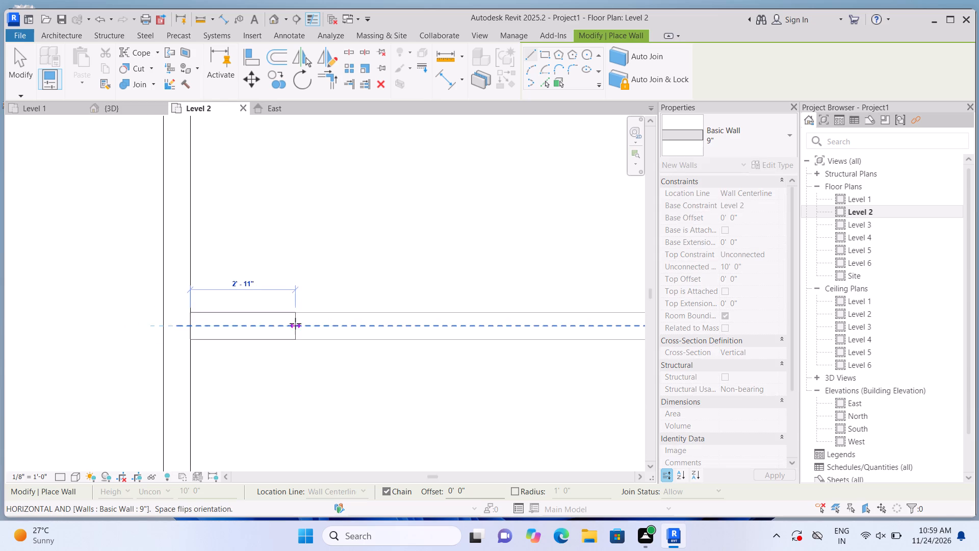
pyautogui.scroll(-6, 295, 323)
pyautogui.scroll(4, 450, 318)
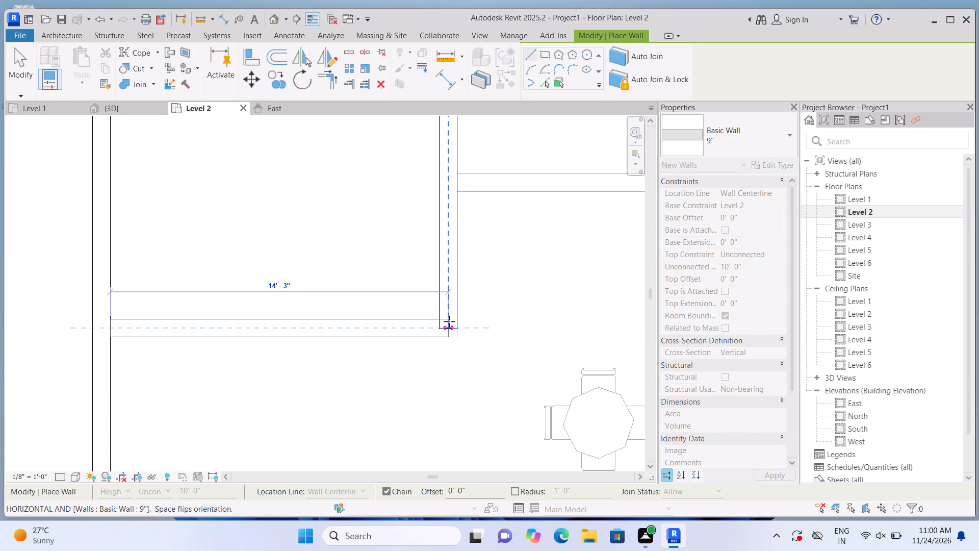
pyautogui.scroll(3, 449, 321)
pyautogui.click(449, 321)
pyautogui.scroll(-6, 354, 410)
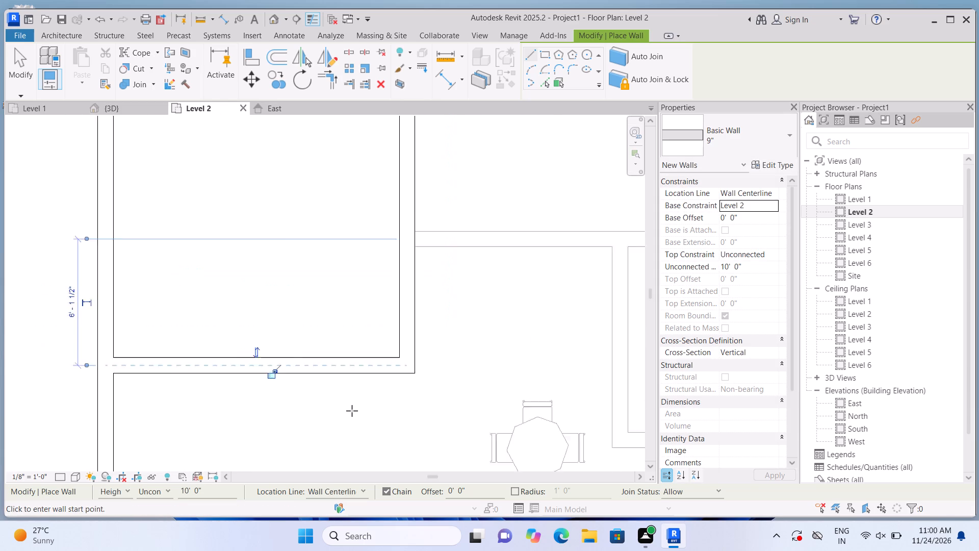
# Draw the north-east room's south wall from the bedroom's east wall east to the building's east wall, ending the chain.
pyautogui.scroll(-4, 352, 411)
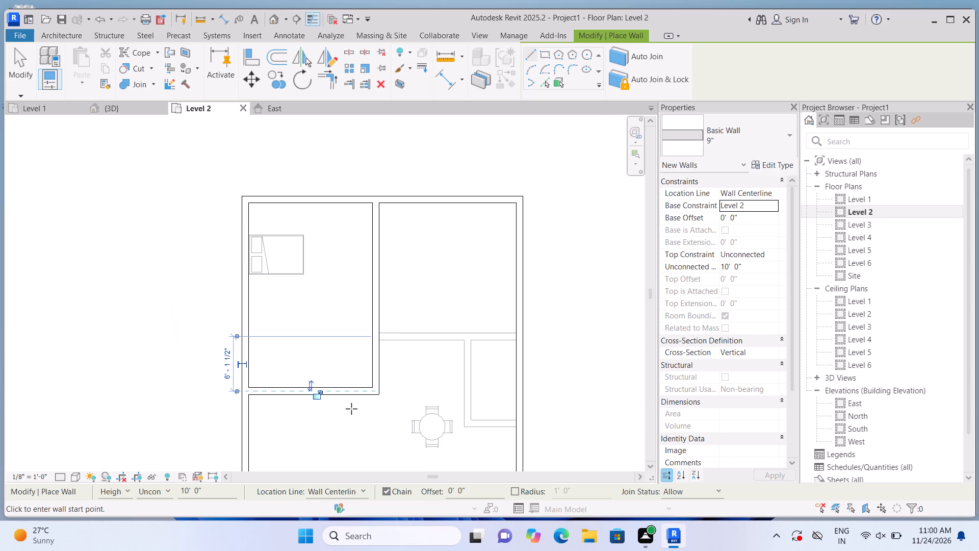
pyautogui.scroll(6, 412, 353)
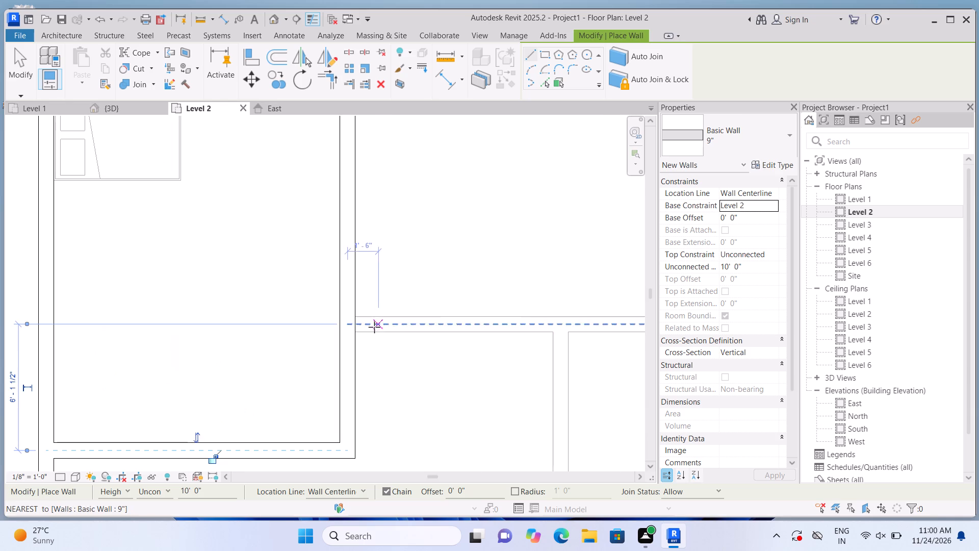
pyautogui.click(360, 325)
pyautogui.scroll(-1, 431, 316)
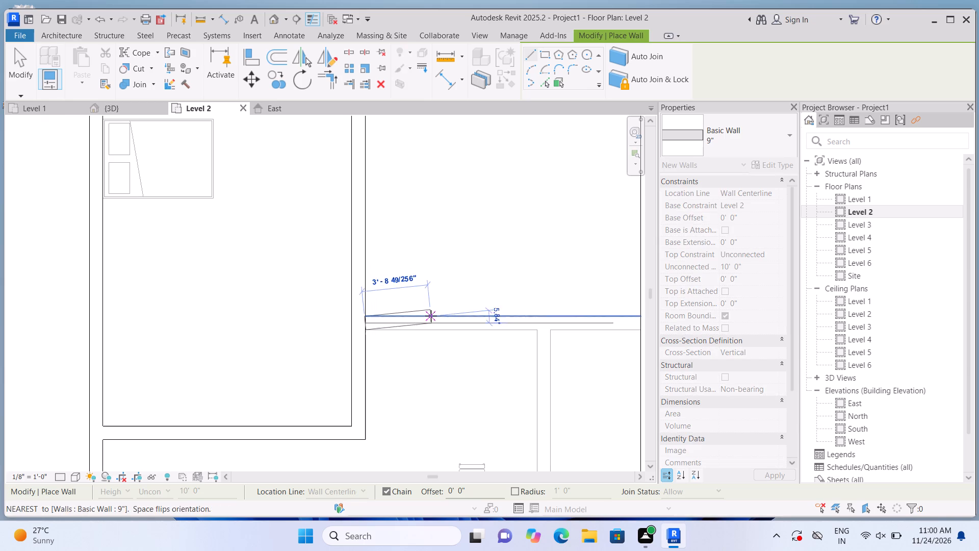
pyautogui.scroll(-2, 433, 318)
pyautogui.scroll(4, 580, 328)
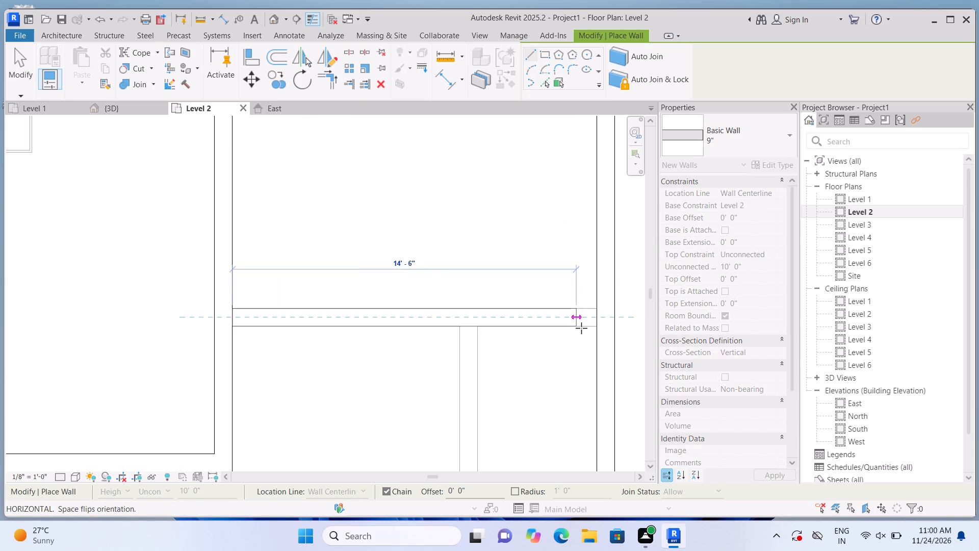
pyautogui.scroll(1, 581, 328)
pyautogui.click(603, 316)
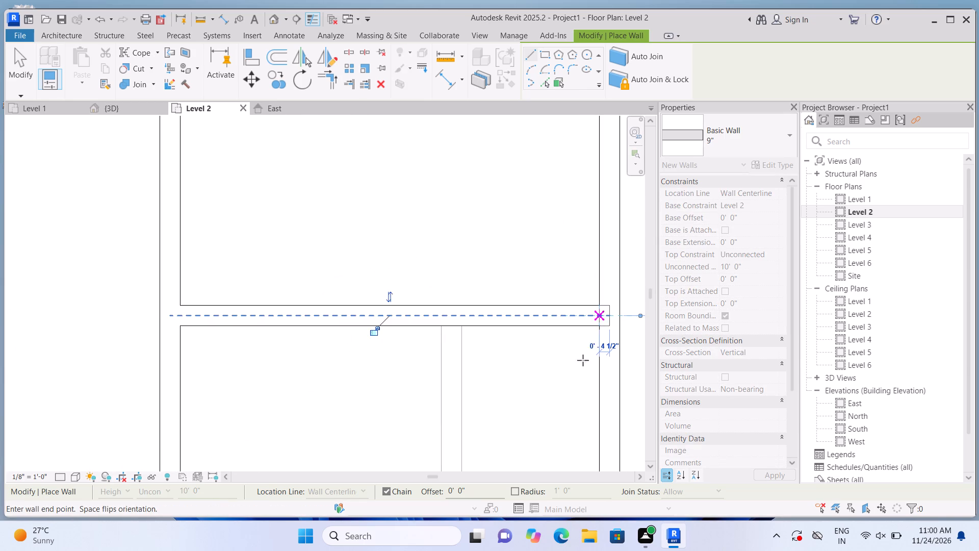
pyautogui.press('Escape')
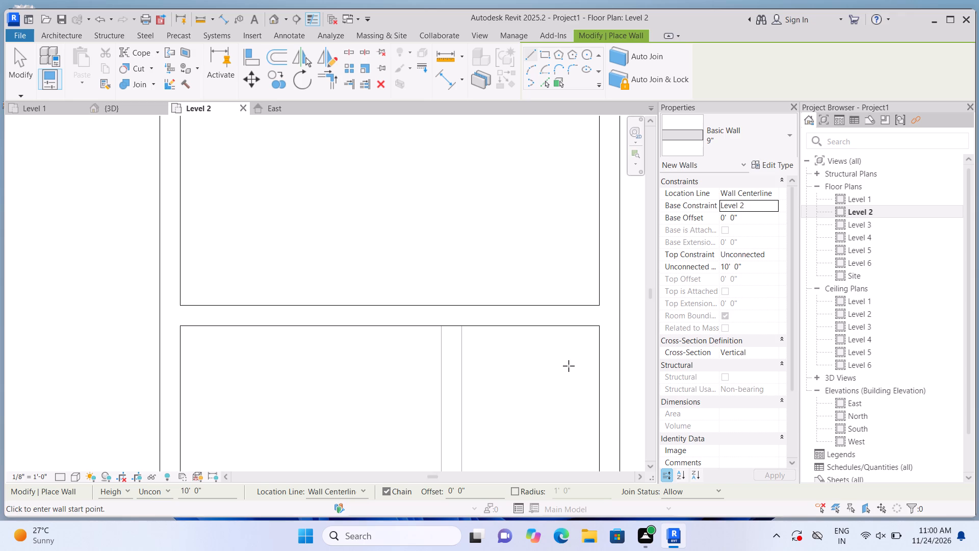
# Draw the small room's west wall 9' 4 1/2" south from the north-east room's south wall, continuing about 5' 5" east to the east wall.
pyautogui.scroll(-7, 377, 366)
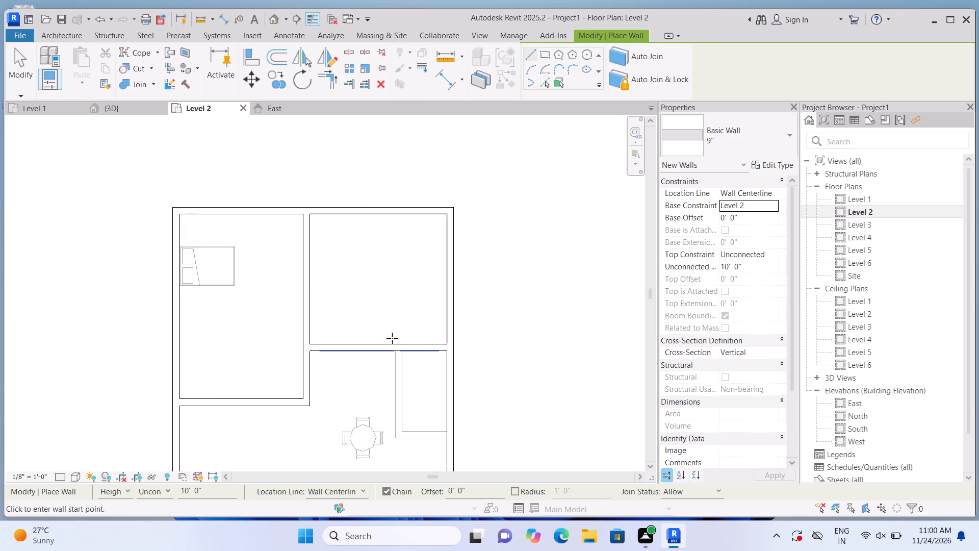
pyautogui.scroll(-5, 392, 338)
pyautogui.scroll(5, 403, 432)
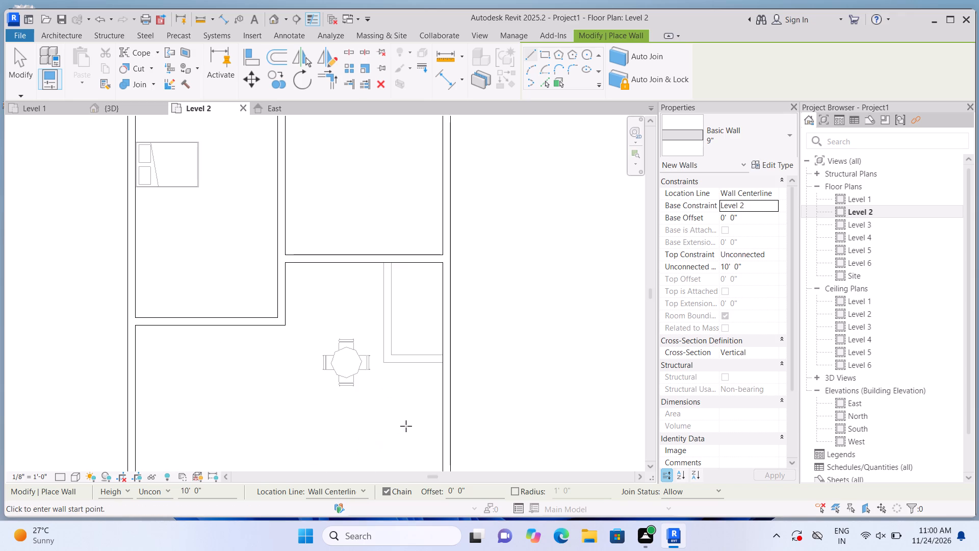
pyautogui.scroll(5, 395, 247)
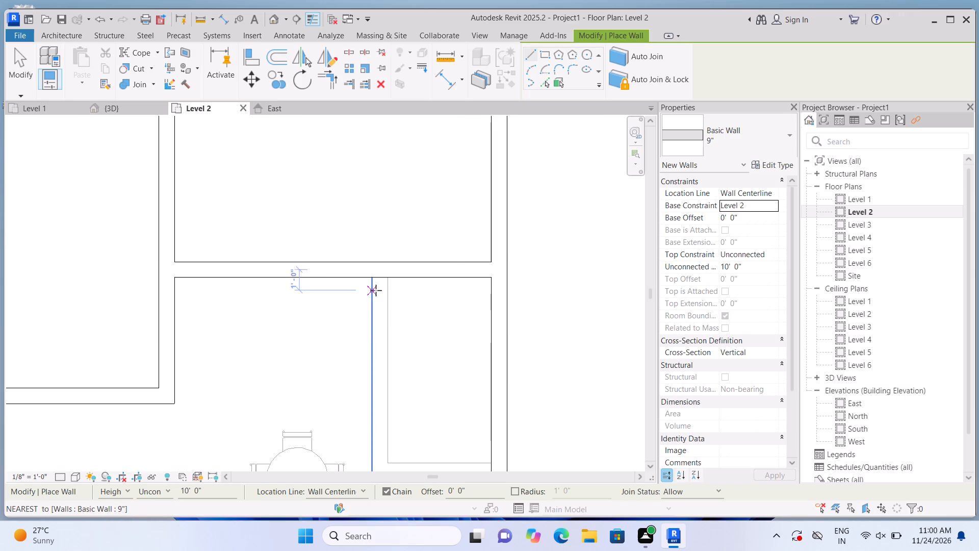
pyautogui.scroll(4, 380, 286)
pyautogui.click(381, 271)
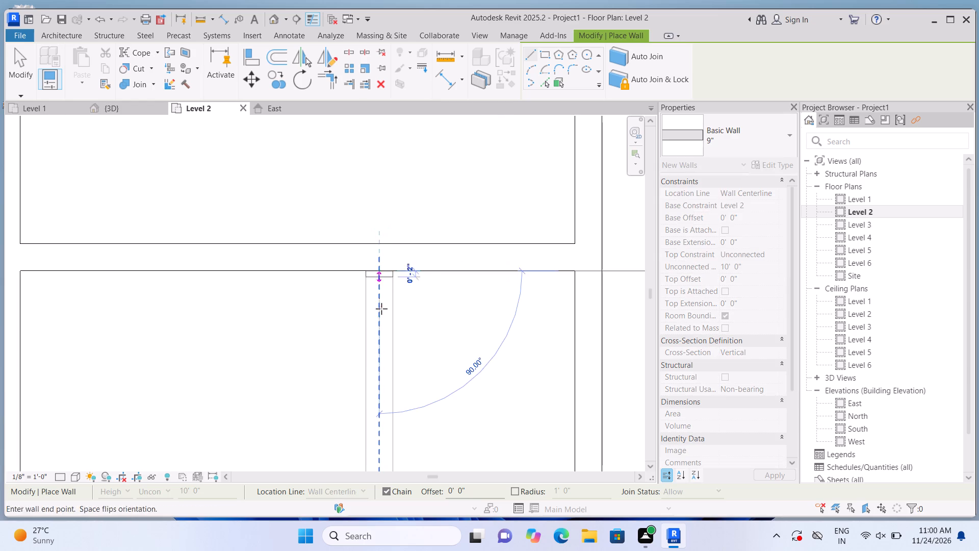
pyautogui.scroll(-10, 381, 321)
pyautogui.scroll(2, 384, 372)
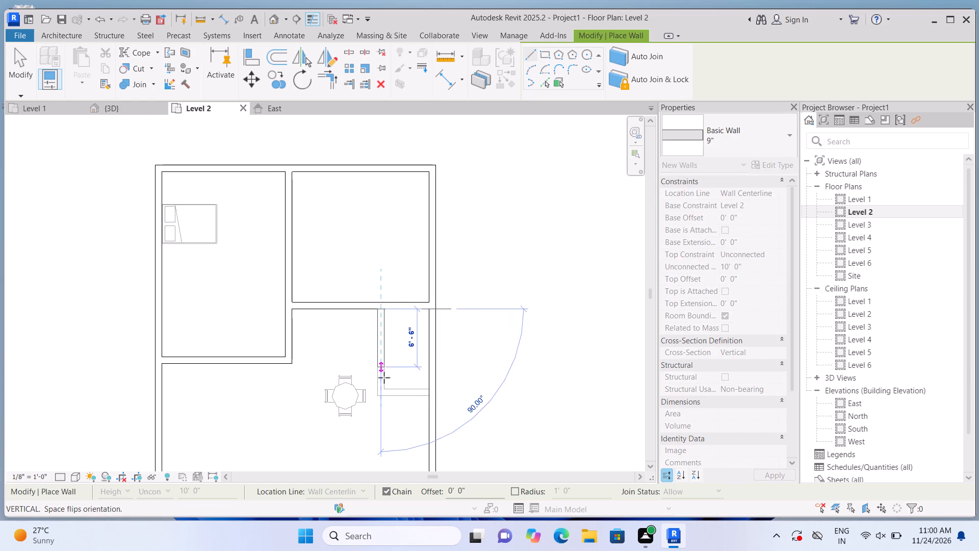
pyautogui.scroll(8, 384, 378)
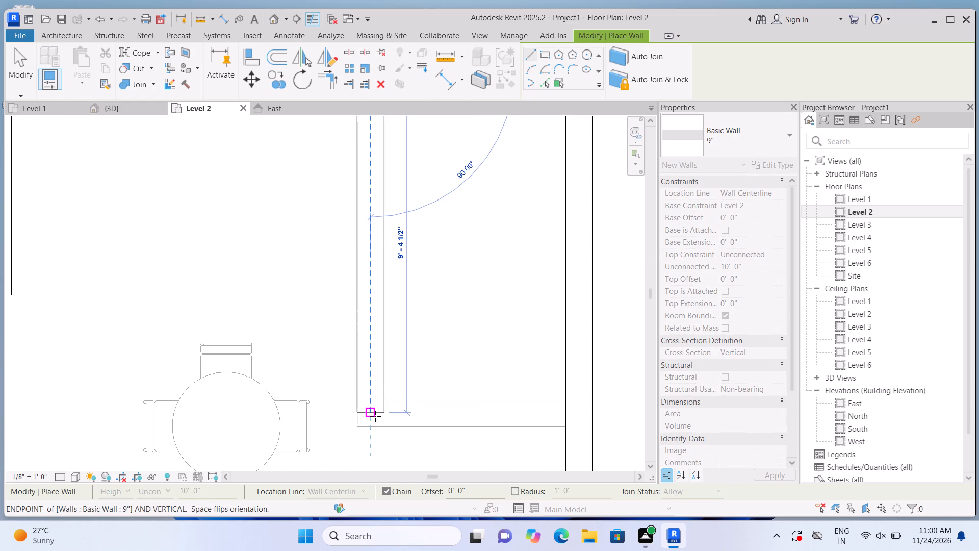
pyautogui.click(375, 416)
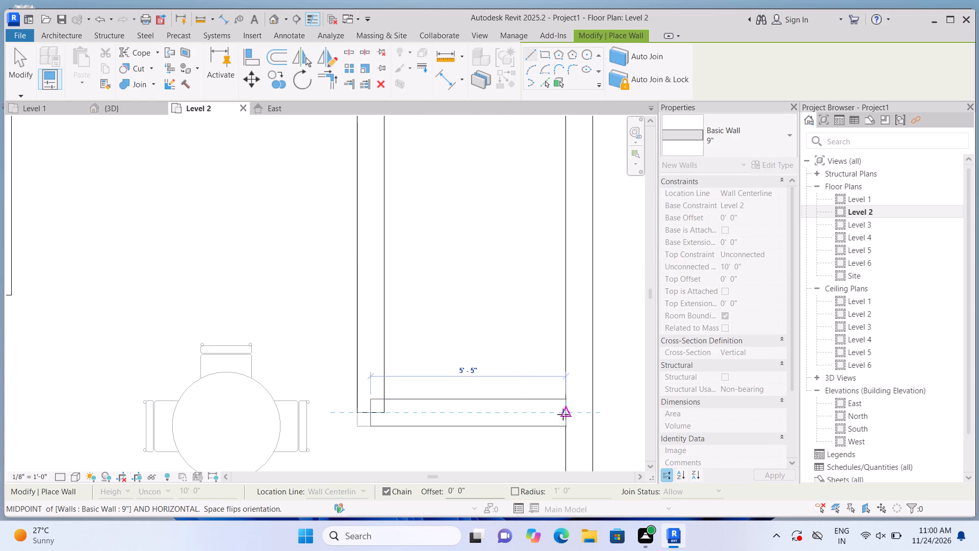
pyautogui.click(572, 417)
pyautogui.scroll(-9, 556, 396)
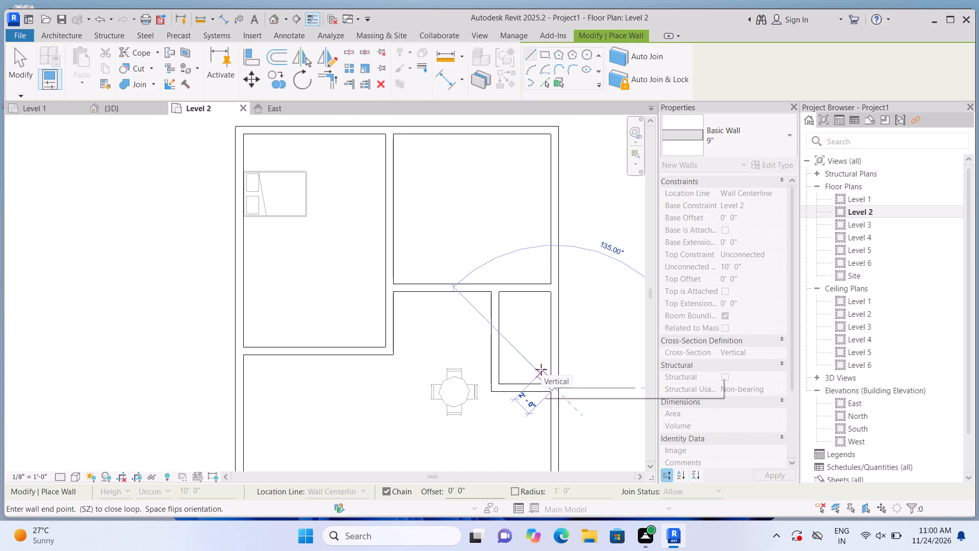
# Draw a 9" wall from the south-west room's north-east corner straight east to the building's east wall, ending the chain.
pyautogui.press('Escape')
pyautogui.scroll(-8, 540, 365)
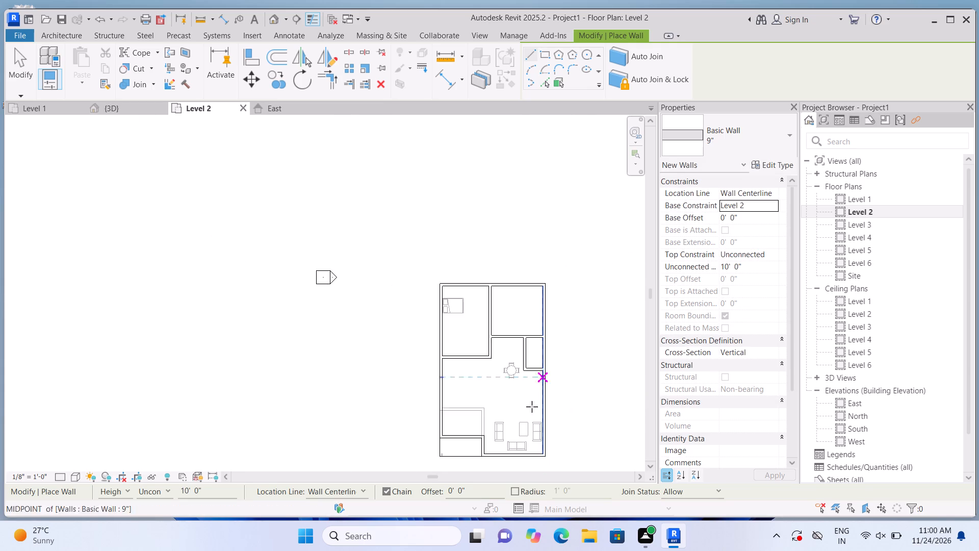
pyautogui.moveTo(525, 411); pyautogui.dragTo(452, 383, button='middle')
pyautogui.scroll(3, 444, 386)
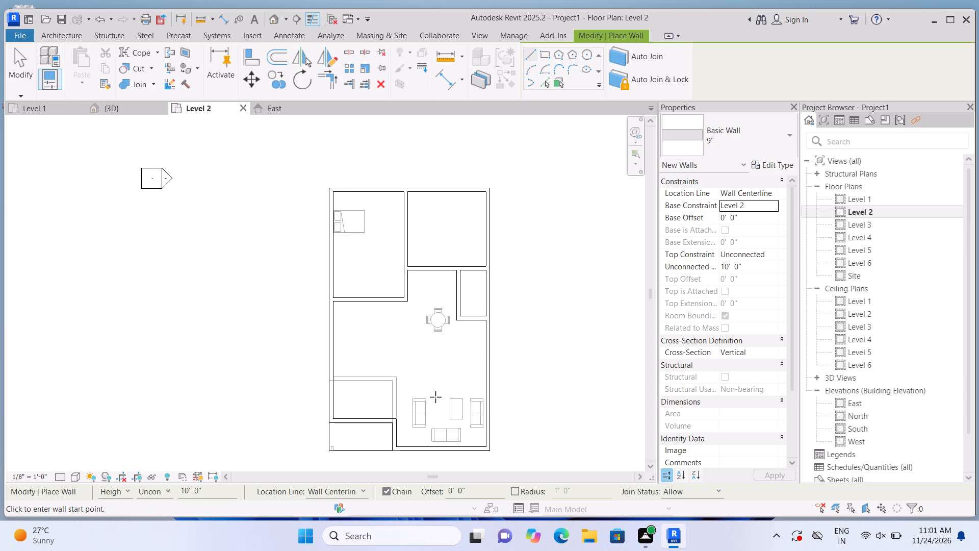
pyautogui.scroll(5, 419, 408)
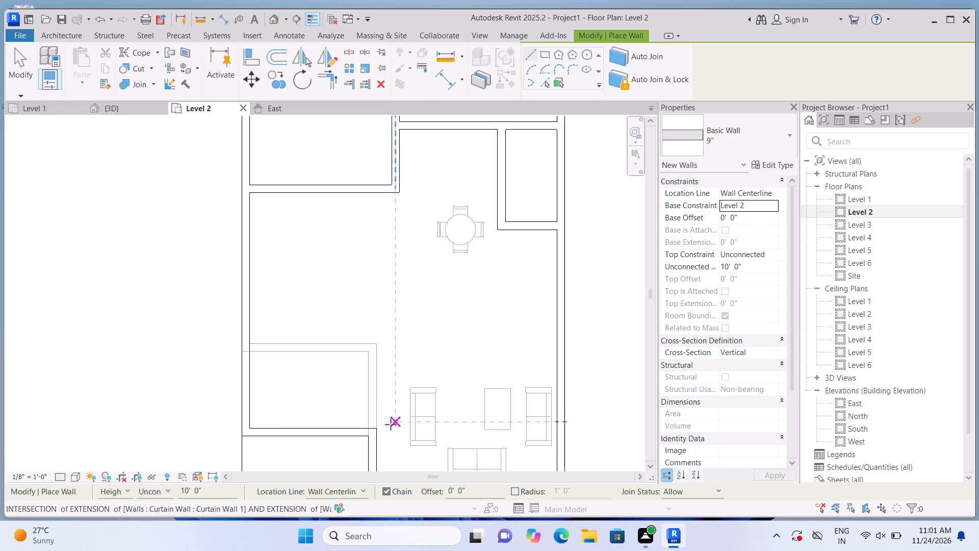
pyautogui.scroll(-7, 391, 419)
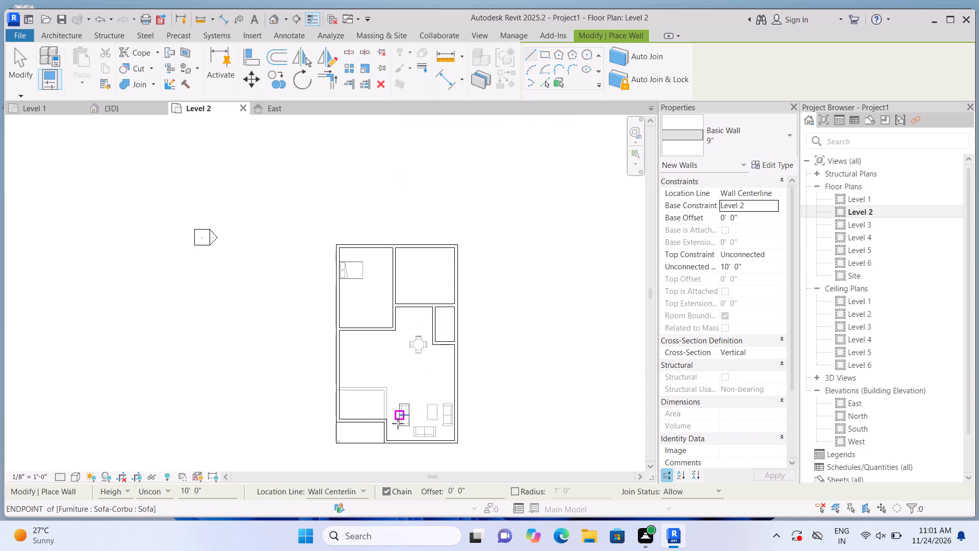
pyautogui.scroll(12, 393, 438)
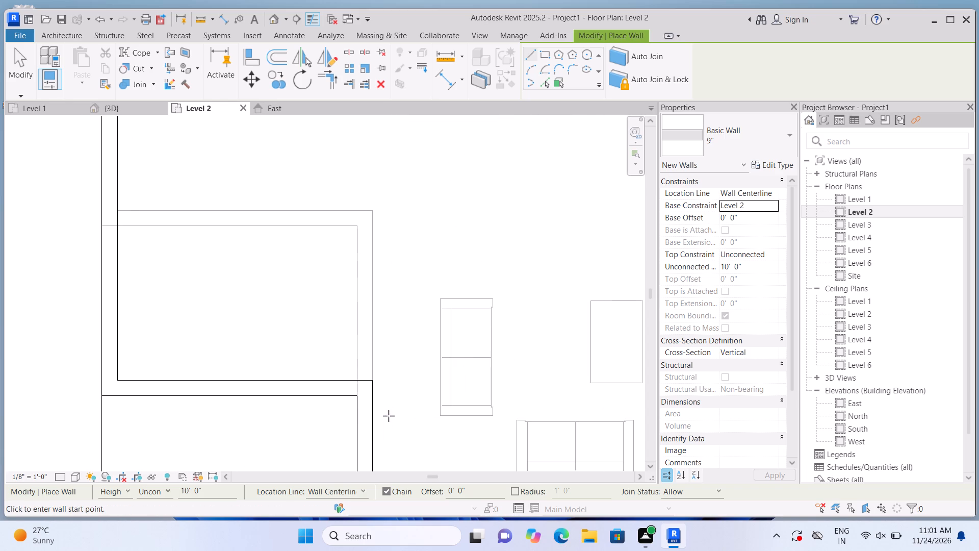
pyautogui.click(377, 392)
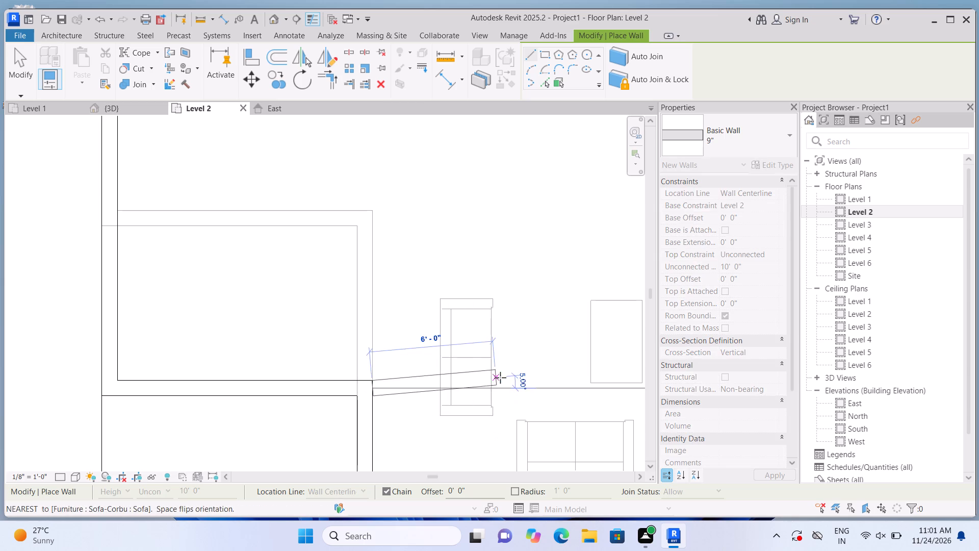
pyautogui.scroll(-8, 496, 381)
pyautogui.scroll(1, 492, 389)
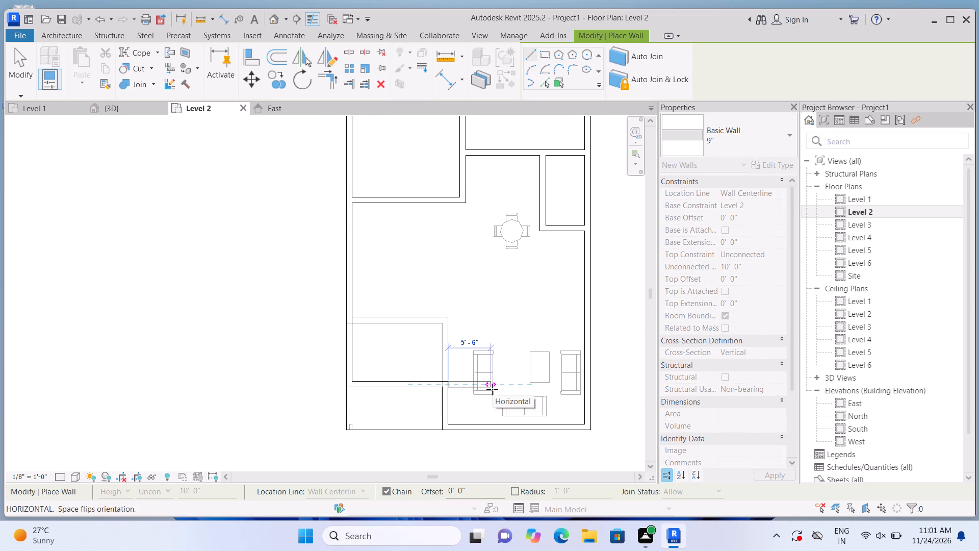
pyautogui.scroll(2, 492, 389)
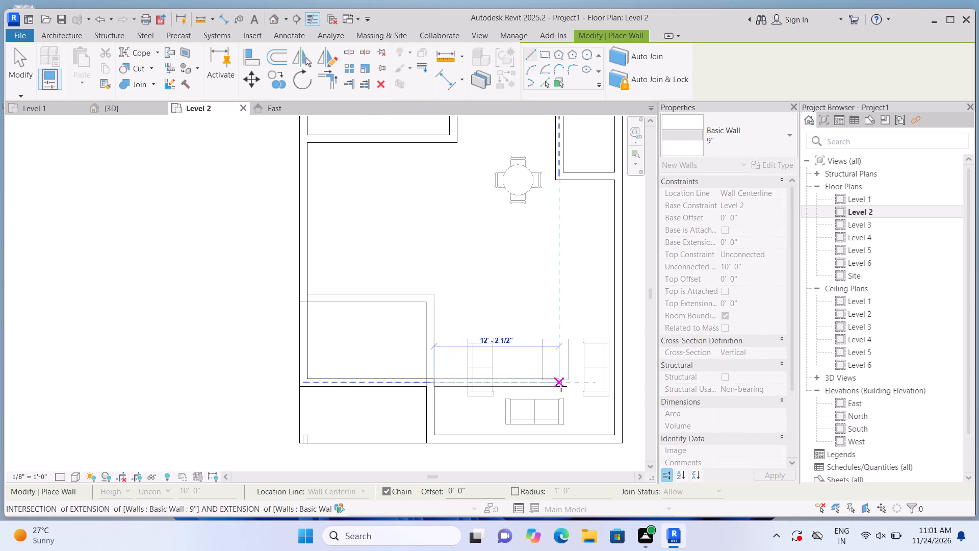
pyautogui.click(617, 381)
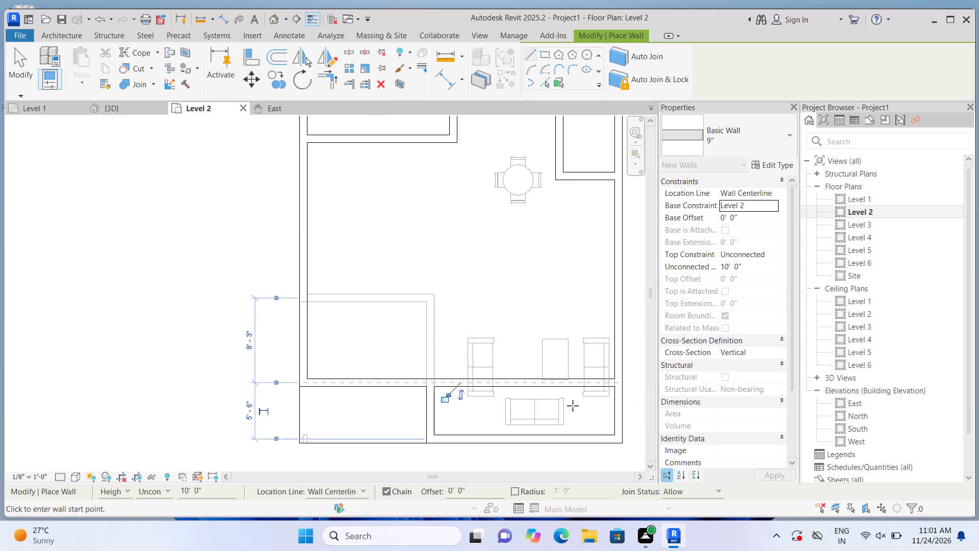
pyautogui.press('Escape')
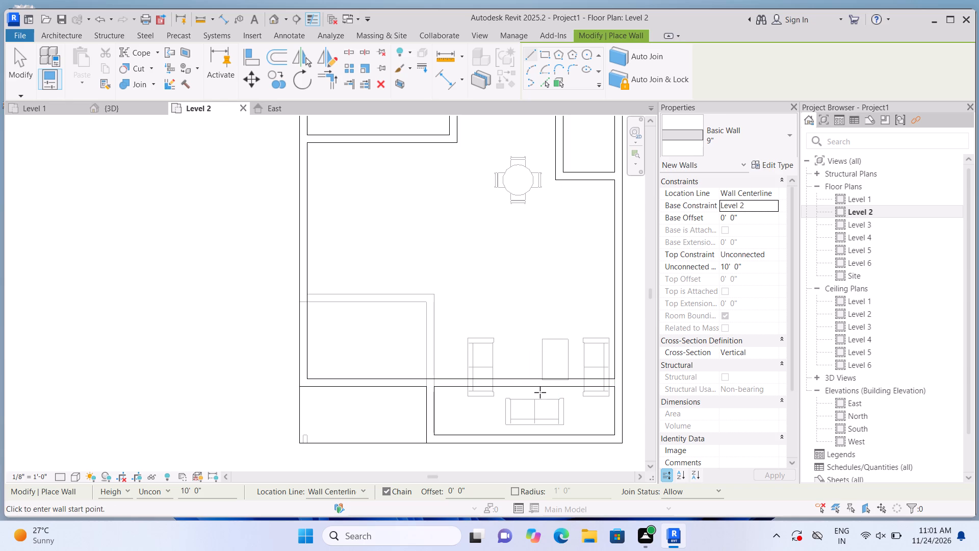
# Draw a partition about 5' 1 1/2" long from the new east-west wall south to the south wall, dividing the south-east strip.
pyautogui.click(546, 391)
pyautogui.click(546, 436)
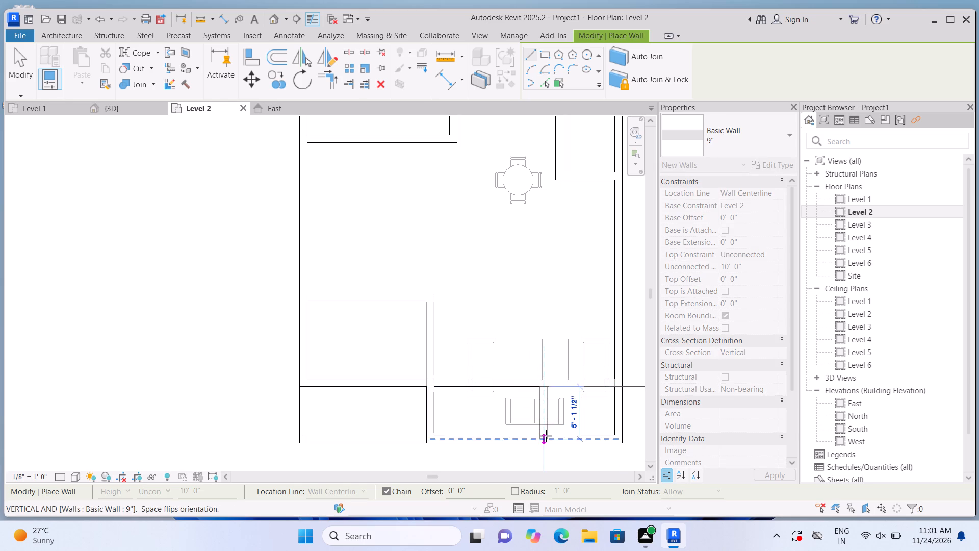
pyautogui.press('Escape')
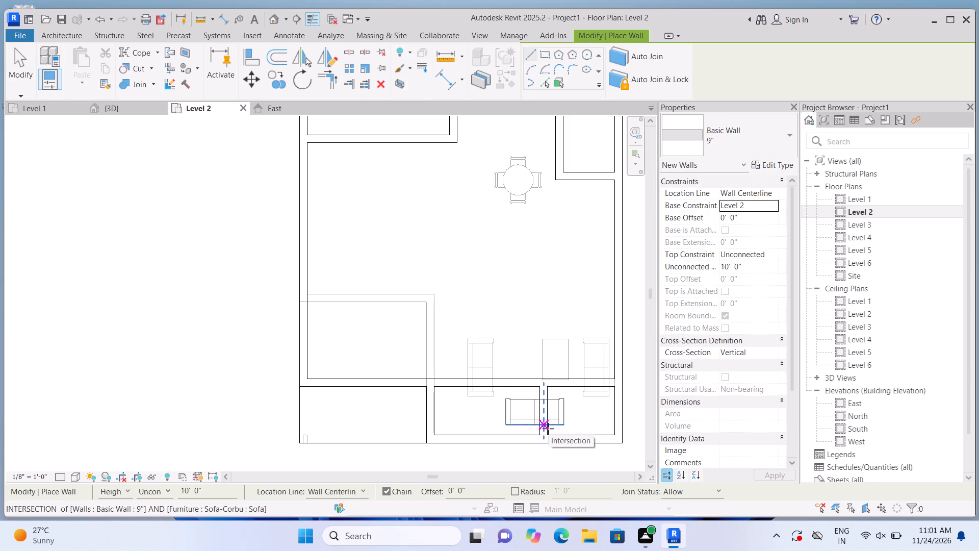
# Examine the Level 2 plan around the dining and seating area and the faint lower-floor wall outline in the south-west.
pyautogui.scroll(-1, 551, 220)
pyautogui.moveTo(545, 227); pyautogui.dragTo(496, 307, button='middle')
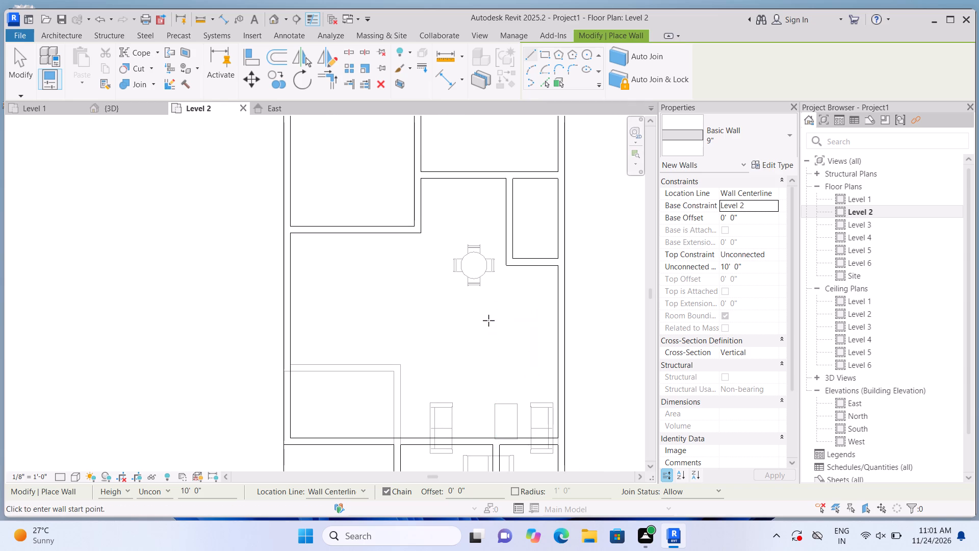
pyautogui.scroll(-2, 469, 360)
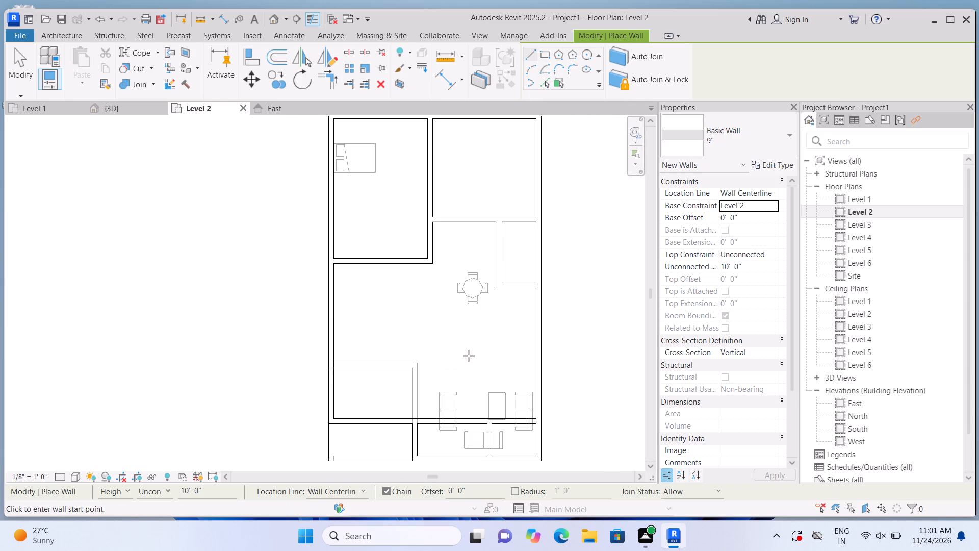
pyautogui.scroll(2, 447, 371)
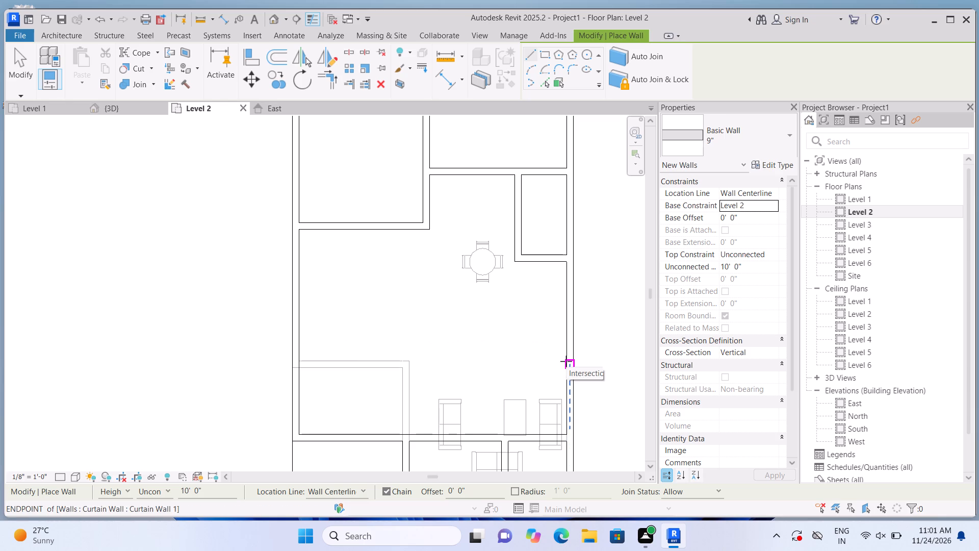
pyautogui.scroll(-2, 505, 368)
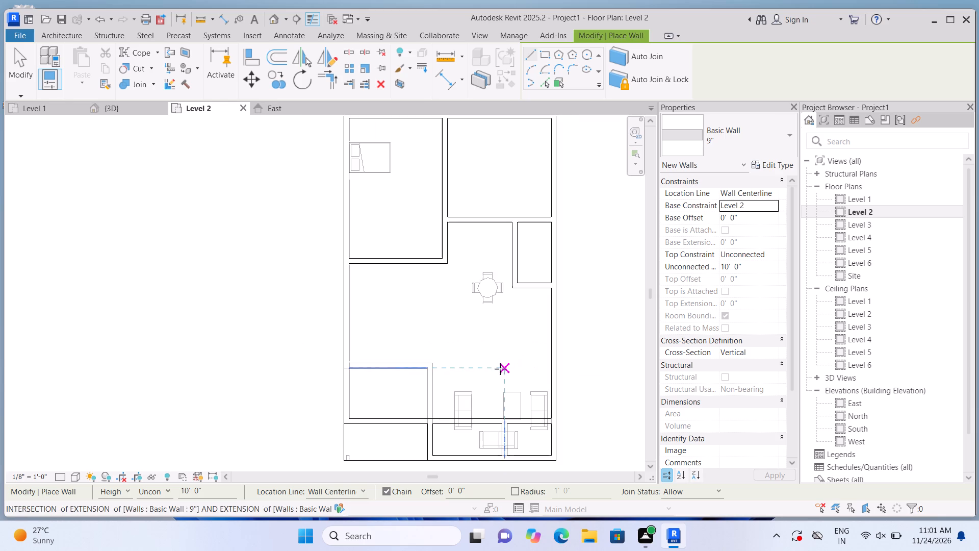
pyautogui.scroll(3, 398, 425)
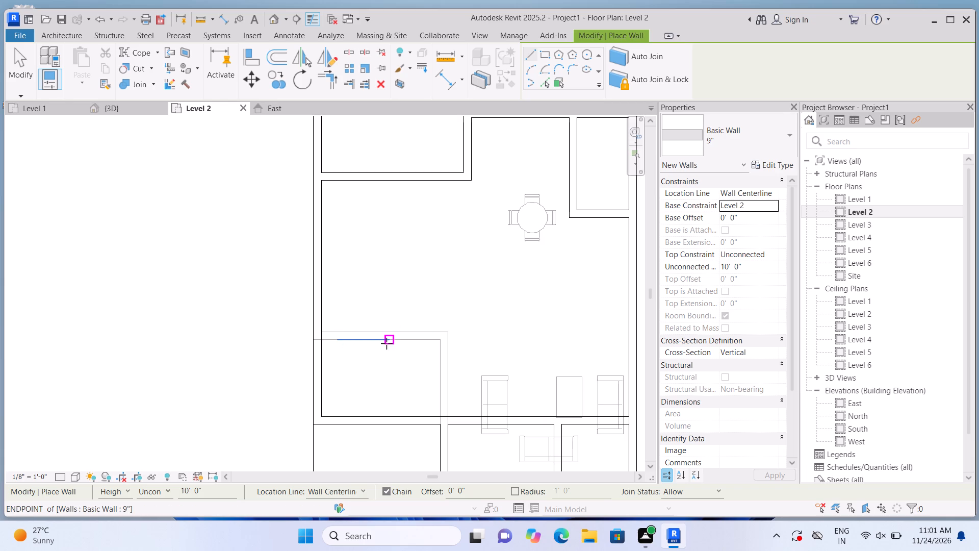
pyautogui.moveTo(415, 363); pyautogui.dragTo(414, 363, button='middle')
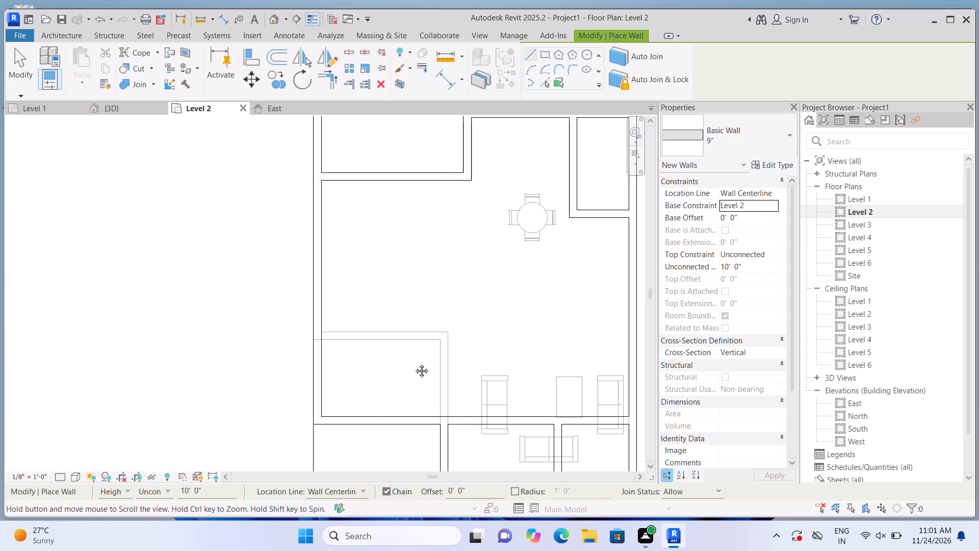
pyautogui.moveTo(414, 363); pyautogui.dragTo(337, 348, button='middle')
pyautogui.scroll(3, 381, 365)
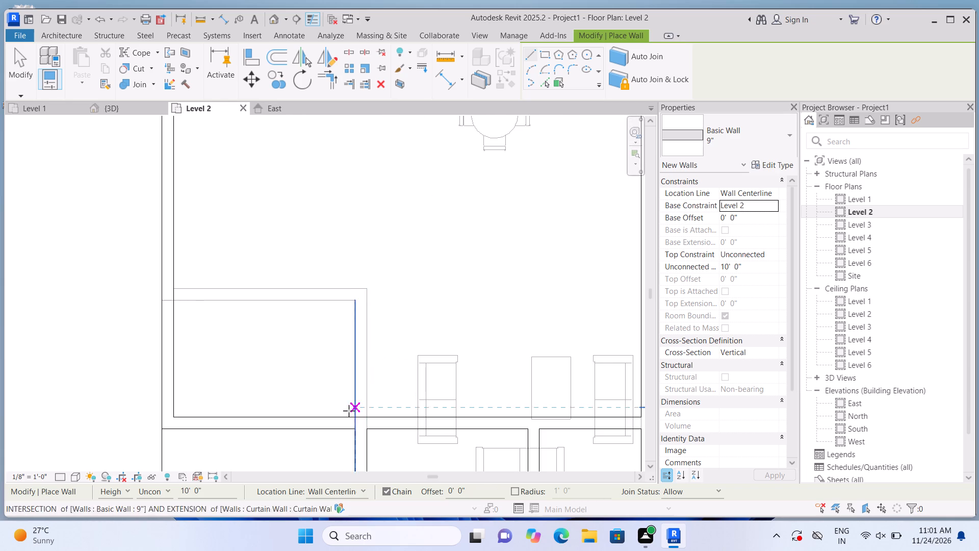
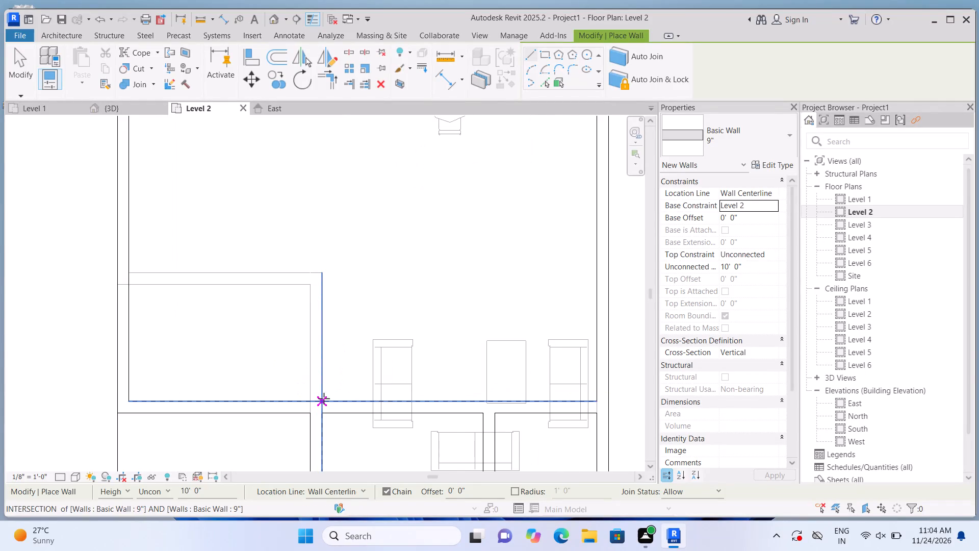
# Draw a 9" wall 10' 4 1/2" north from the south-west room's north-east corner, continuing about 12' 2" west to the west wall.
pyautogui.click(316, 400)
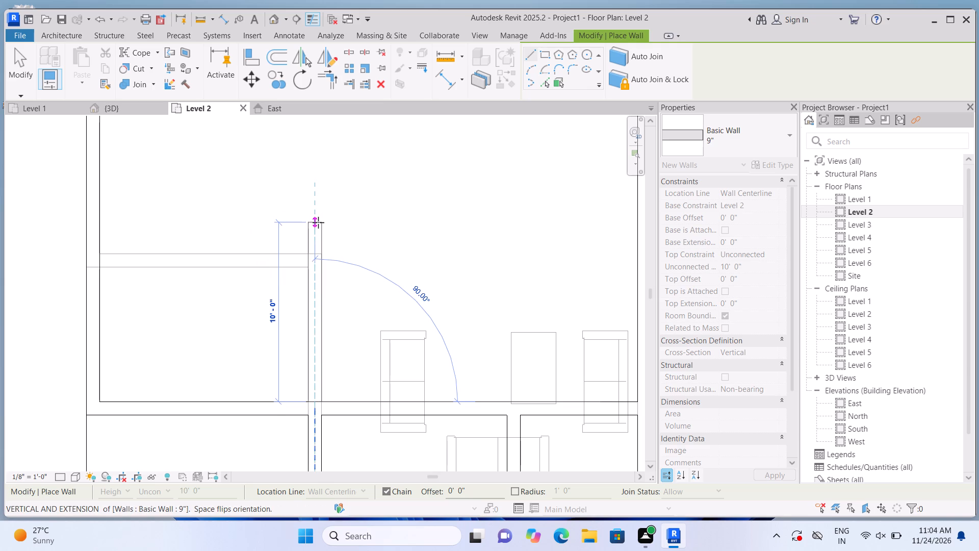
pyautogui.scroll(-6, 318, 222)
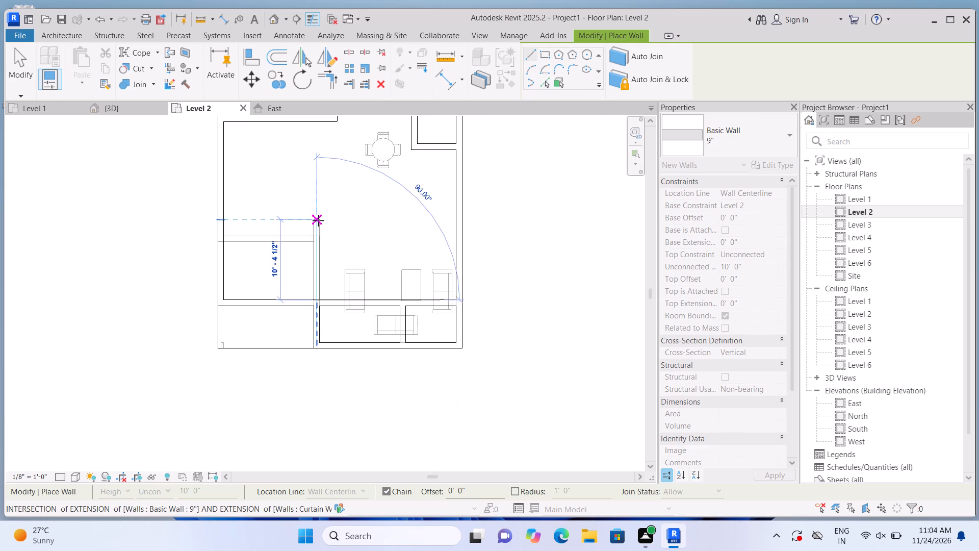
pyautogui.scroll(2, 318, 220)
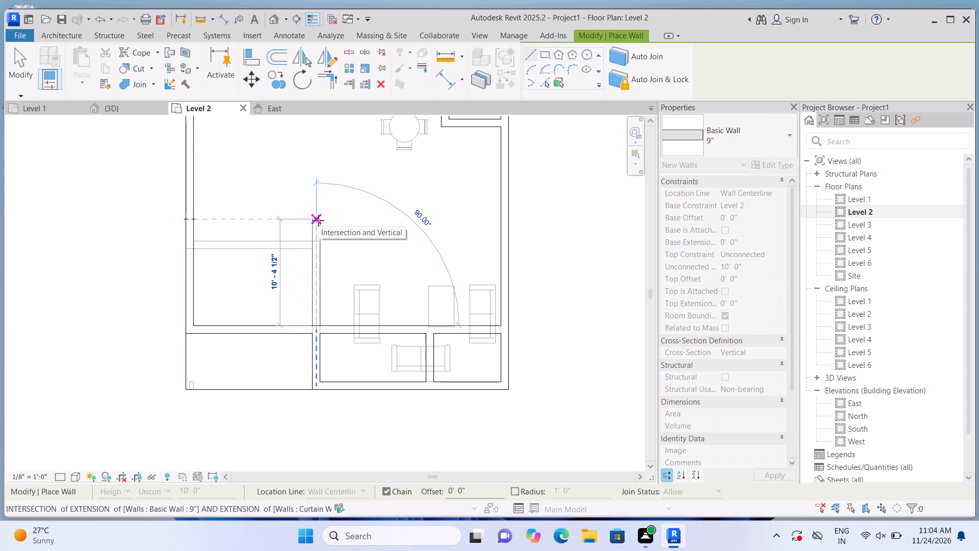
pyautogui.click(318, 218)
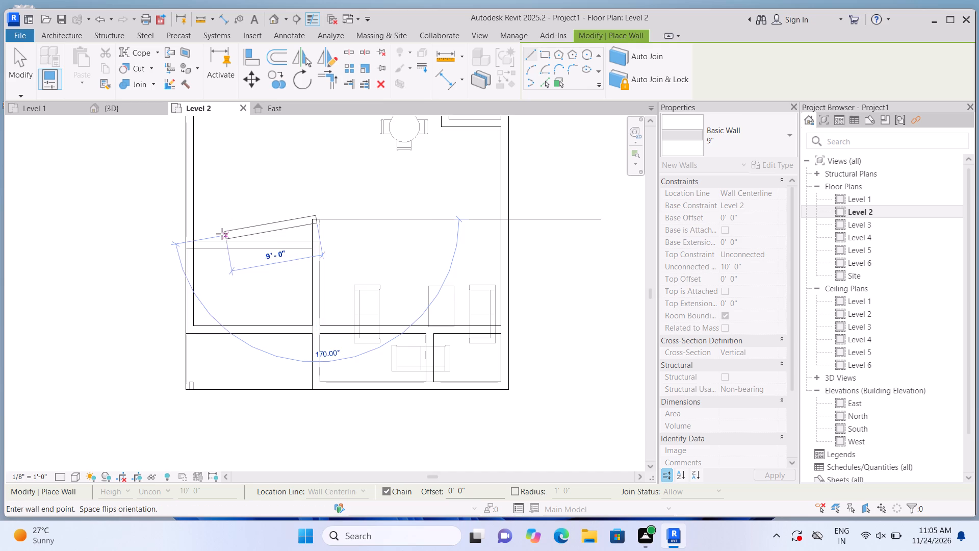
pyautogui.click(196, 213)
pyautogui.press('Escape')
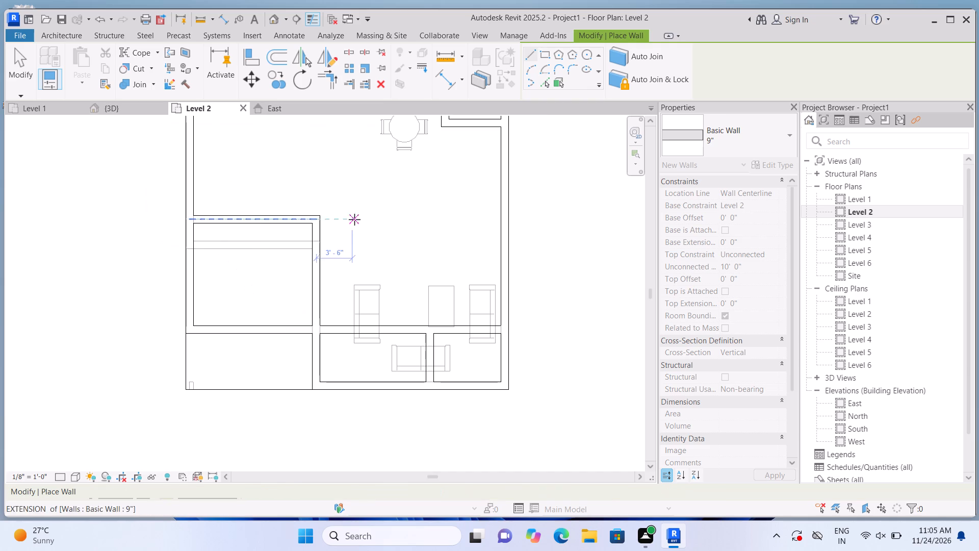
pyautogui.moveTo(345, 228); pyautogui.dragTo(291, 267, button='middle')
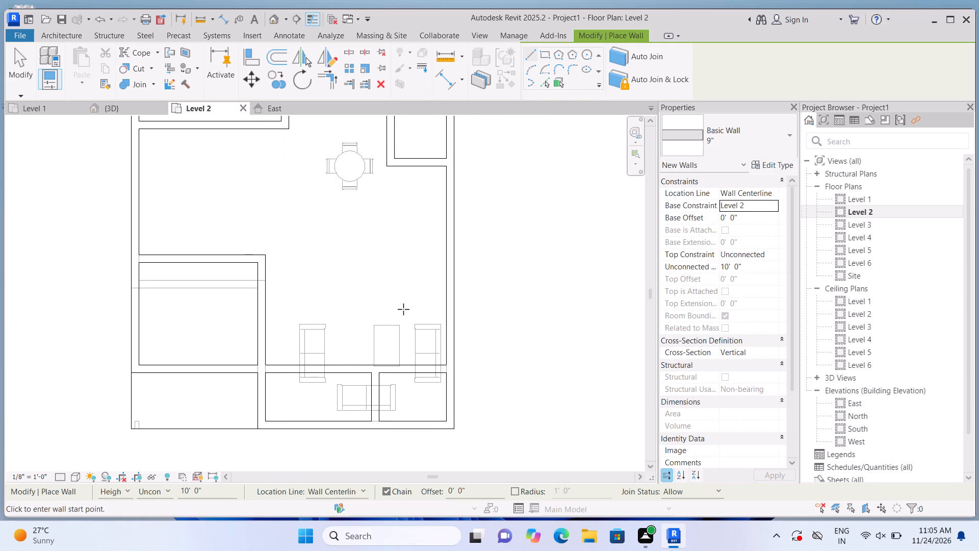
pyautogui.press('Escape')
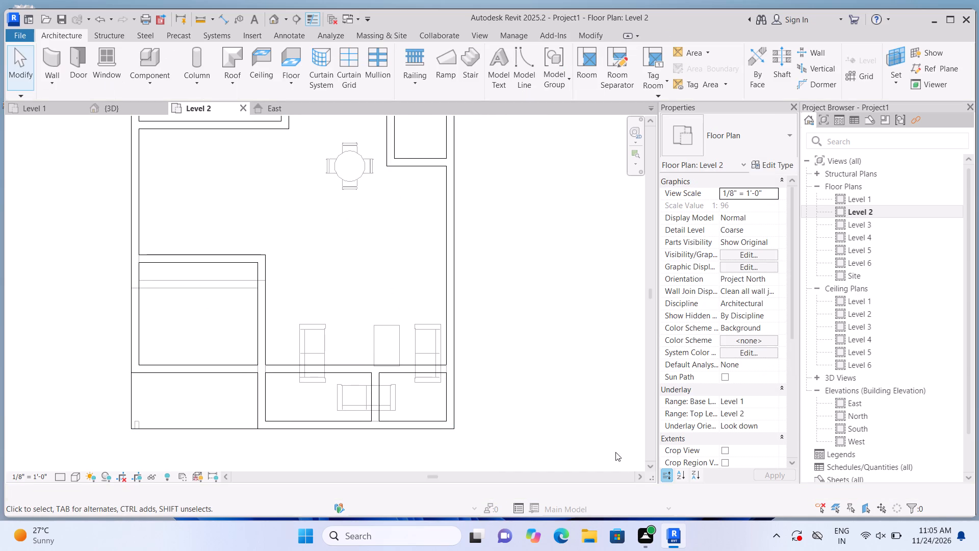
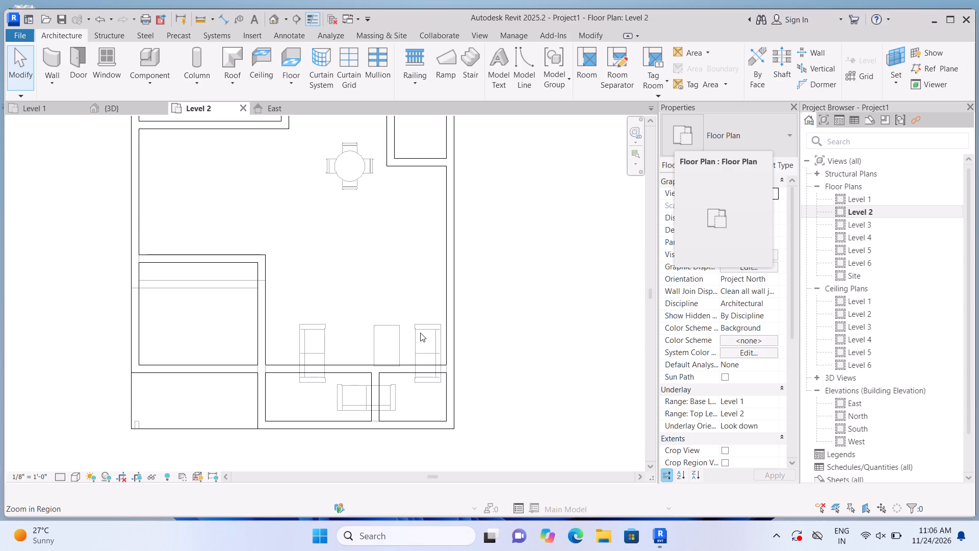
# Draw a 9" wall 18' 0" east from the north-east corner of the room just north of the south-west room to the east wall.
pyautogui.scroll(-1, 318, 282)
pyautogui.moveTo(323, 278); pyautogui.dragTo(297, 295, button='middle')
pyautogui.scroll(-1, 323, 278)
pyautogui.scroll(-2, 273, 319)
pyautogui.scroll(2, 324, 279)
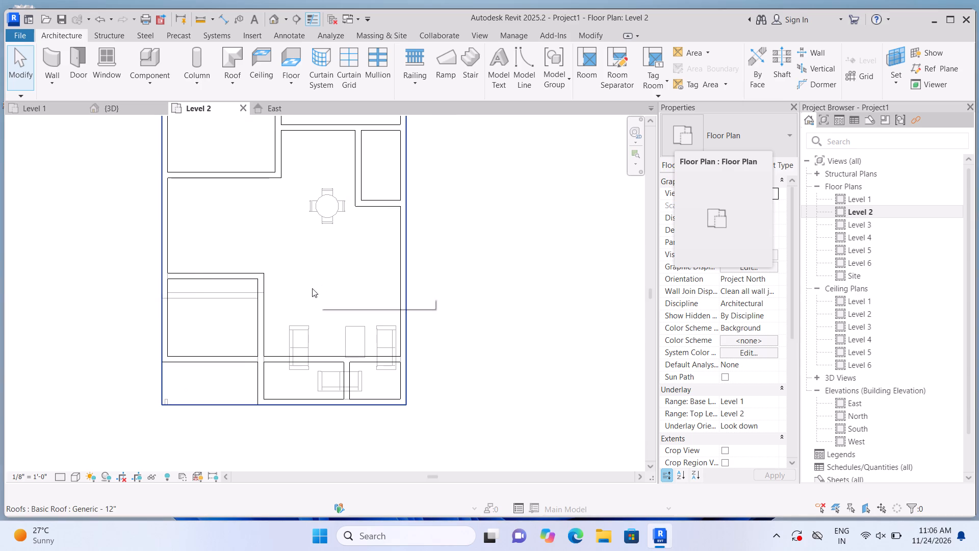
pyautogui.click(53, 60)
pyautogui.moveTo(342, 275); pyautogui.dragTo(328, 288, button='middle')
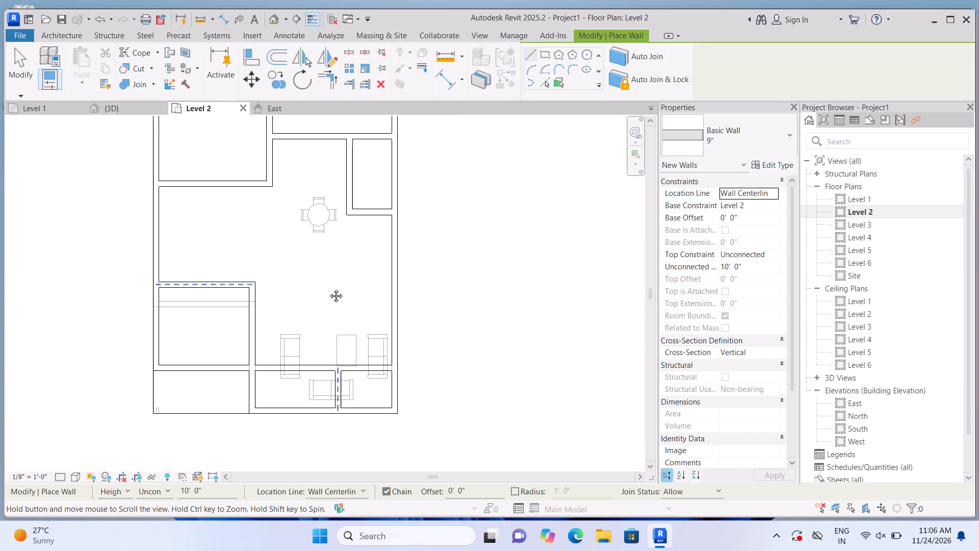
pyautogui.moveTo(328, 288); pyautogui.dragTo(307, 301, button='middle')
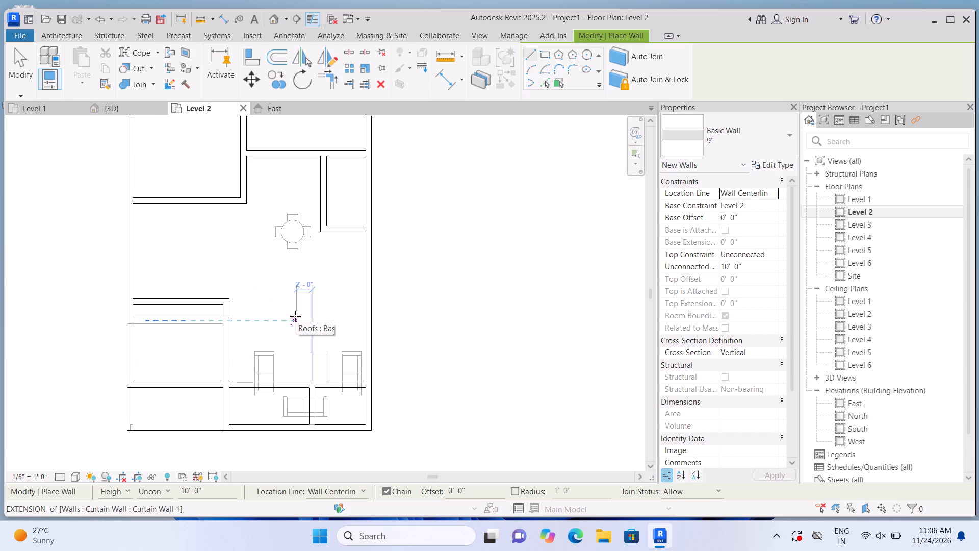
pyautogui.scroll(2, 290, 316)
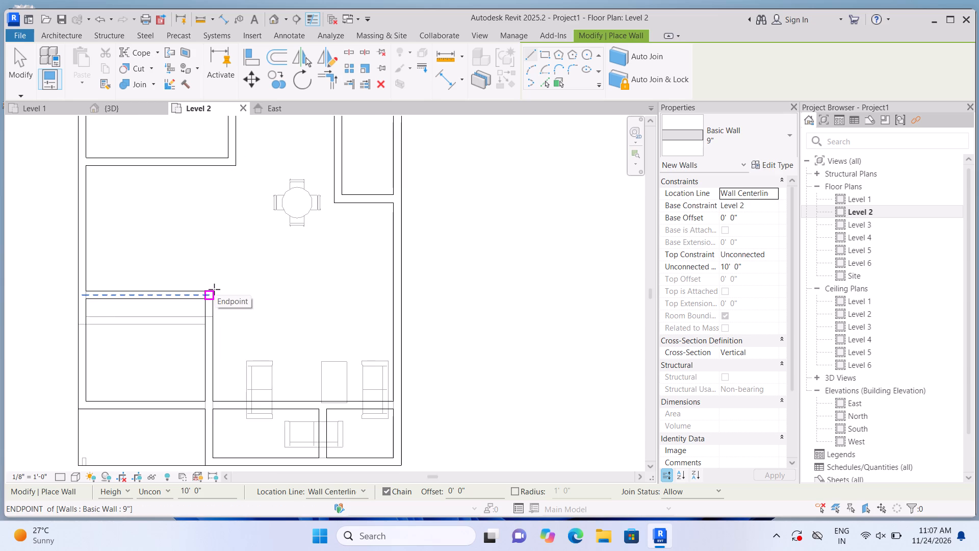
pyautogui.click(216, 288)
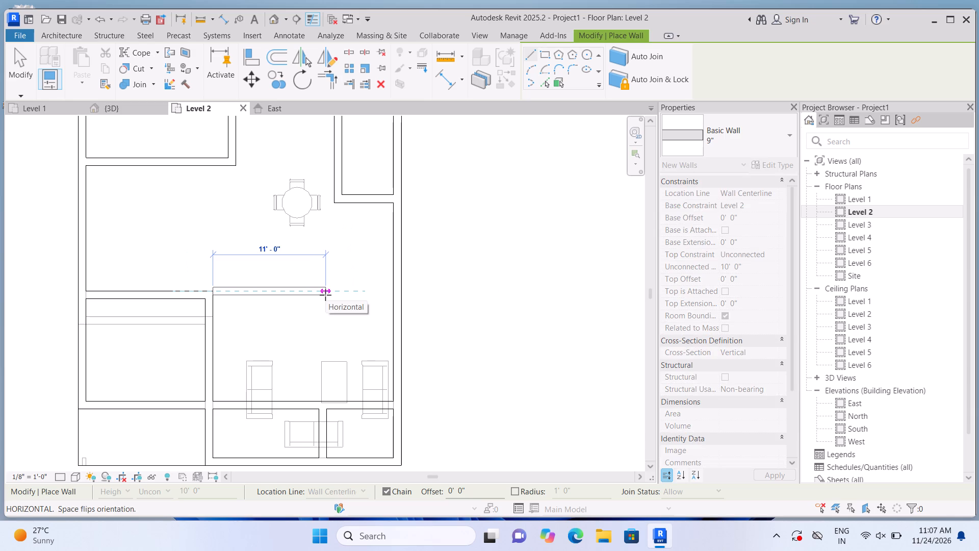
pyautogui.press('space')
pyautogui.press('Escape')
pyautogui.scroll(2, 234, 307)
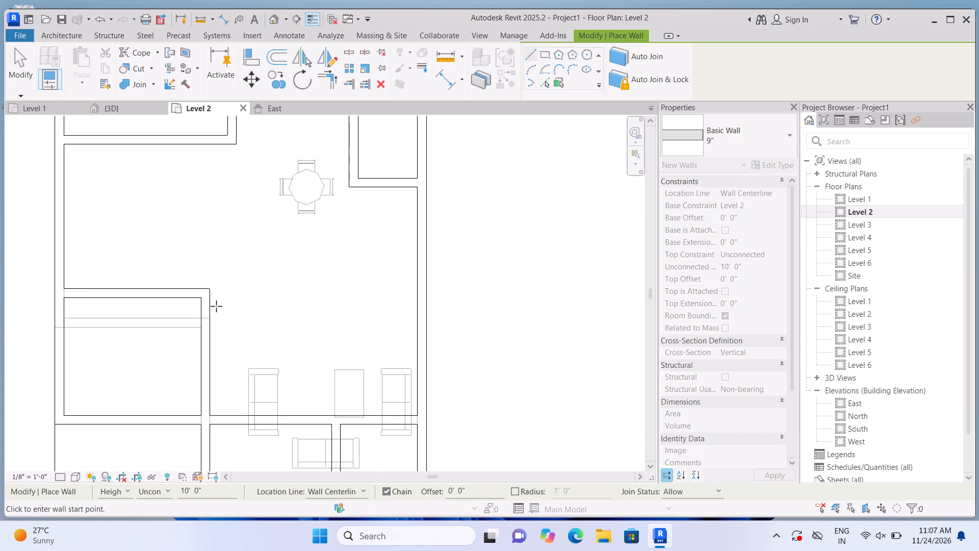
pyautogui.scroll(1, 216, 306)
pyautogui.click(204, 292)
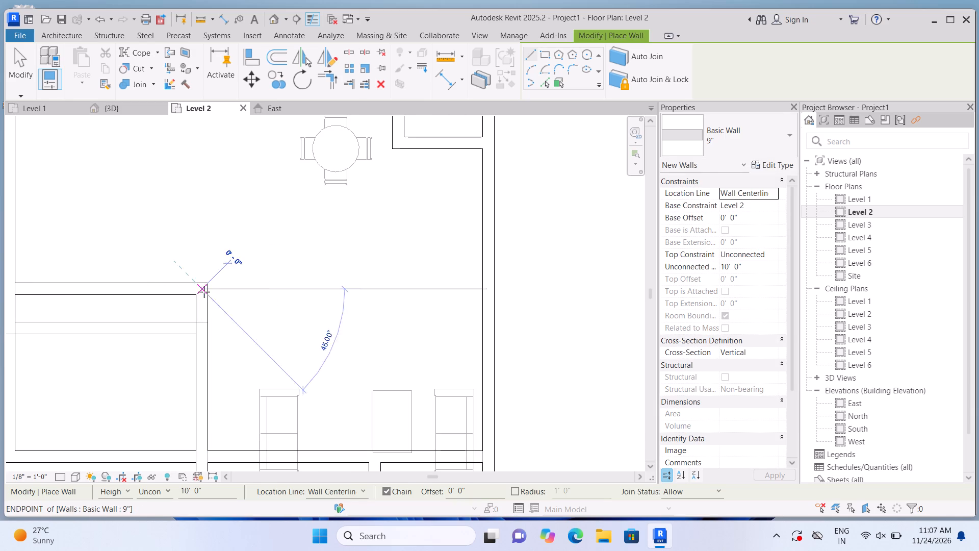
pyautogui.click(482, 289)
pyautogui.press('Escape')
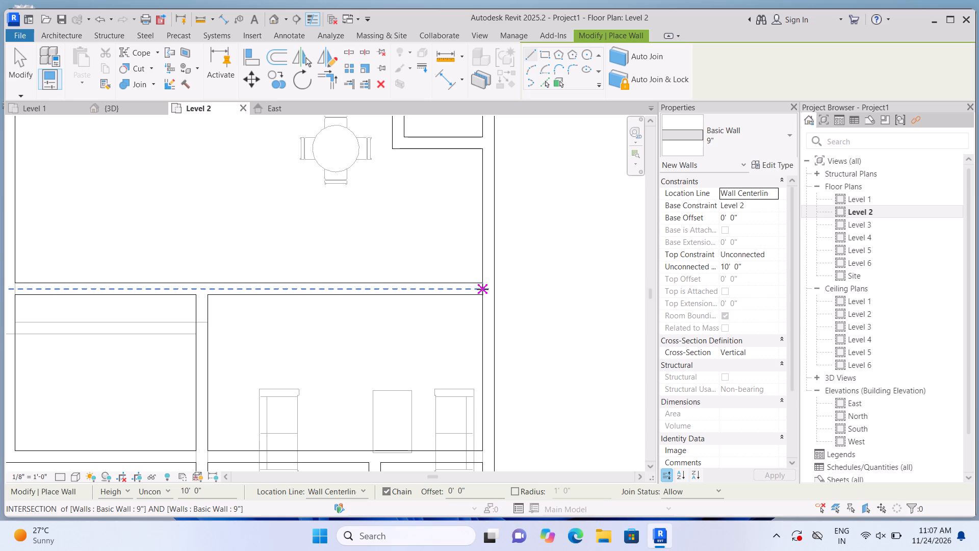
pyautogui.scroll(-5, 483, 285)
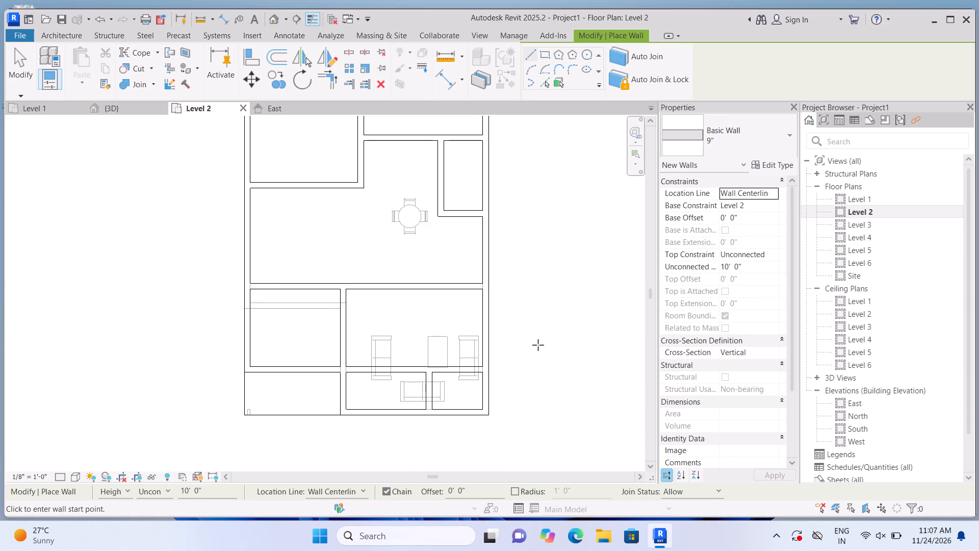
pyautogui.press('Escape')
pyautogui.moveTo(535, 342); pyautogui.dragTo(460, 377, button='middle')
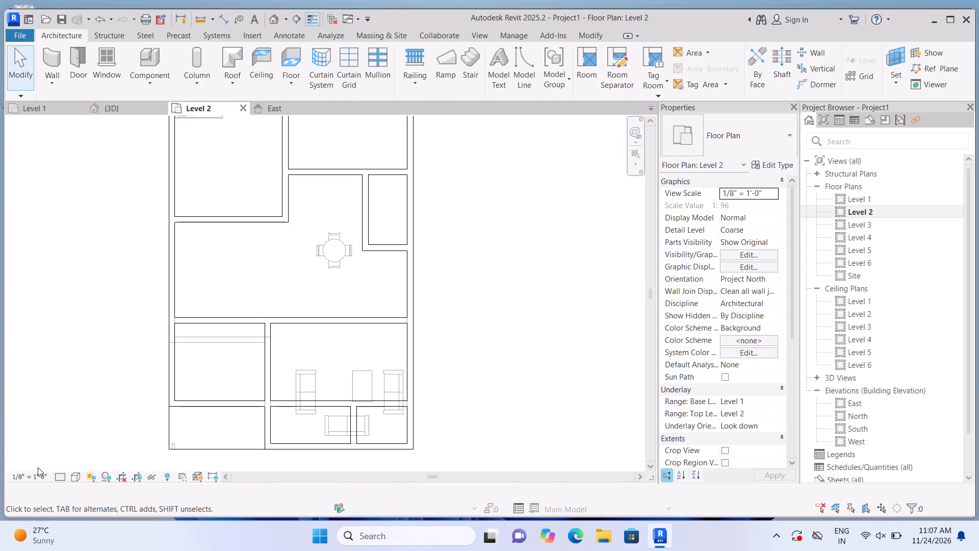
# Minimize Revit and launch Fuji from the desktop.
pyautogui.click(929, 24)
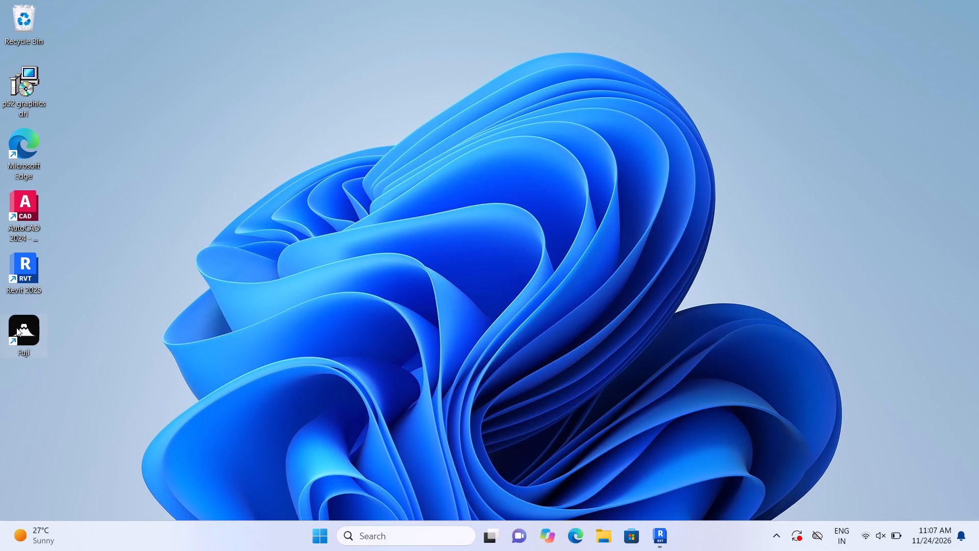
pyautogui.doubleClick(16, 328)
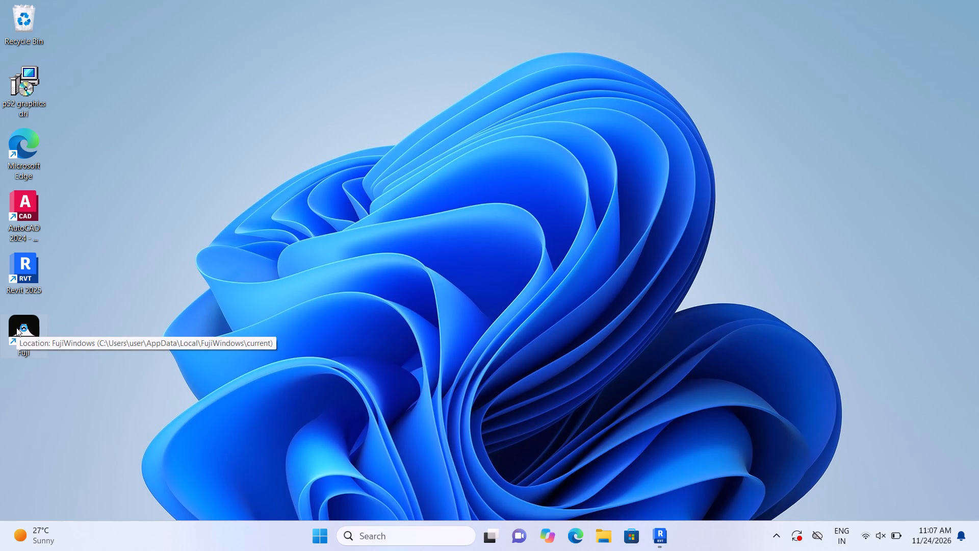
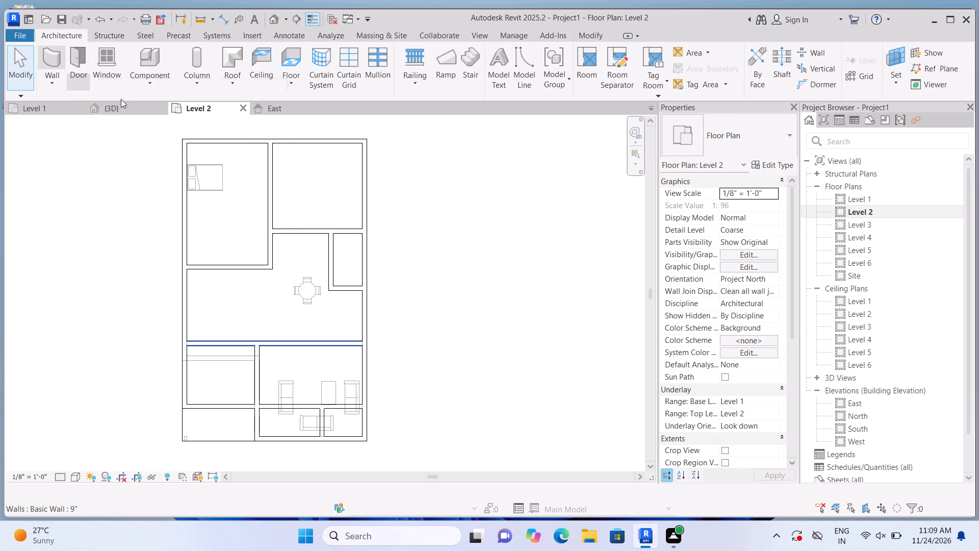
# Place a Single-Flush 36" x 84" door in the south-west room's north wall, 3' 6" from the west wall, hinged west and swinging north.
pyautogui.click(775, 136)
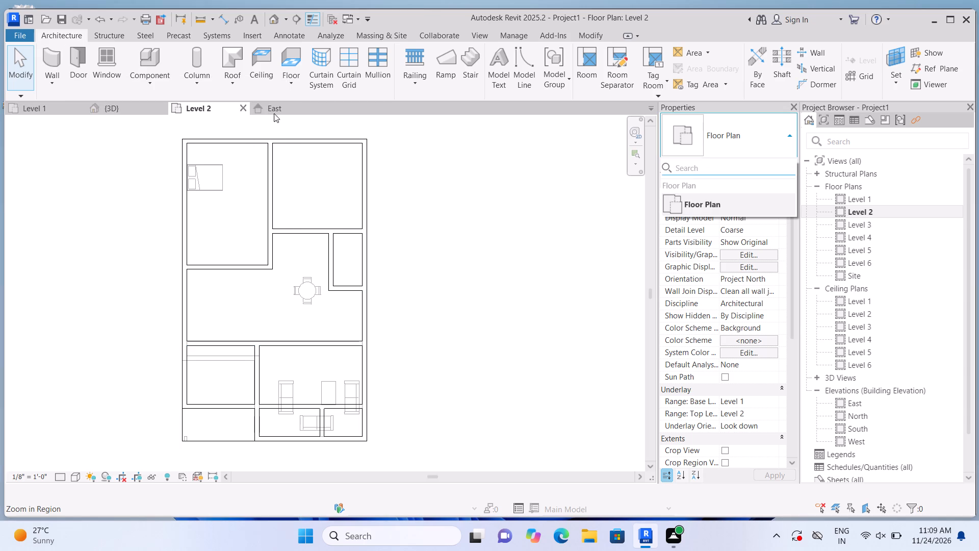
pyautogui.click(72, 70)
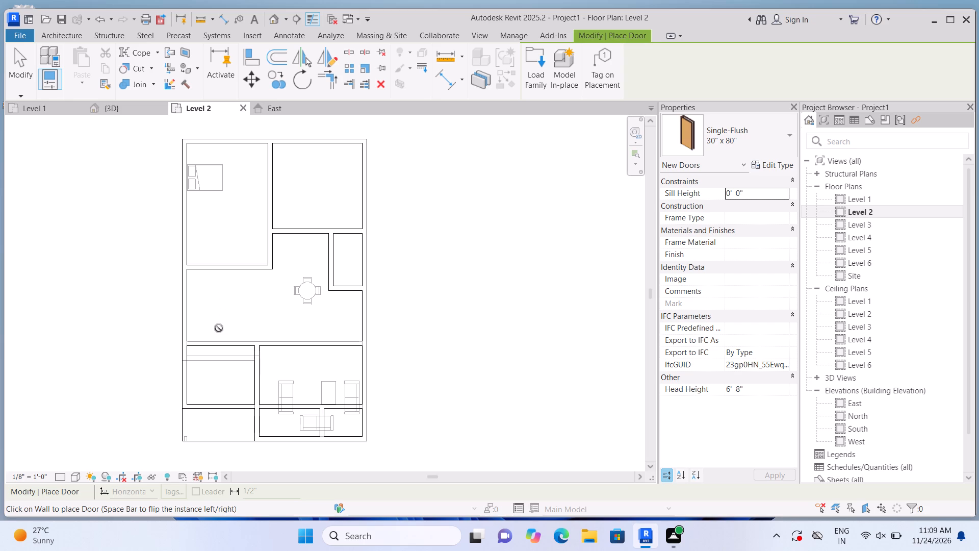
pyautogui.click(781, 124)
pyautogui.scroll(2, 765, 247)
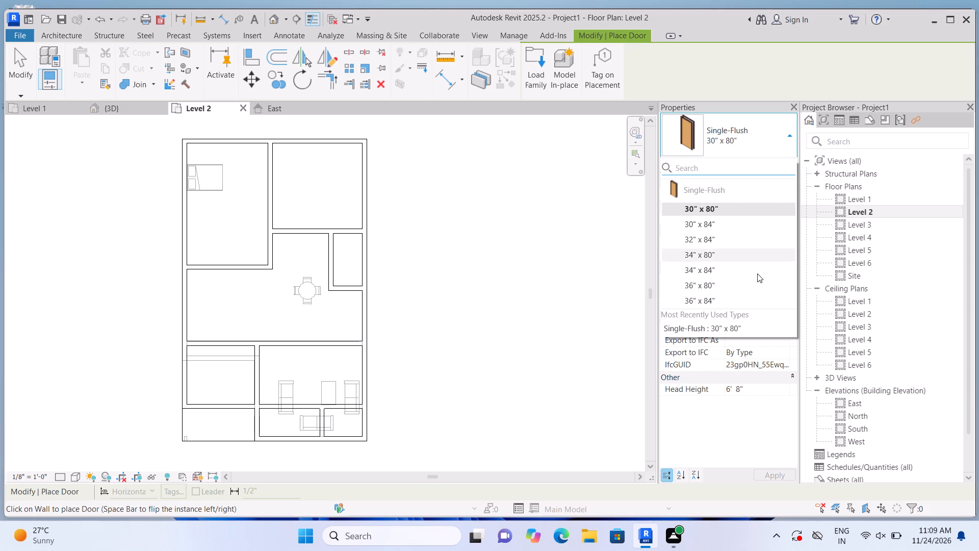
pyautogui.click(754, 306)
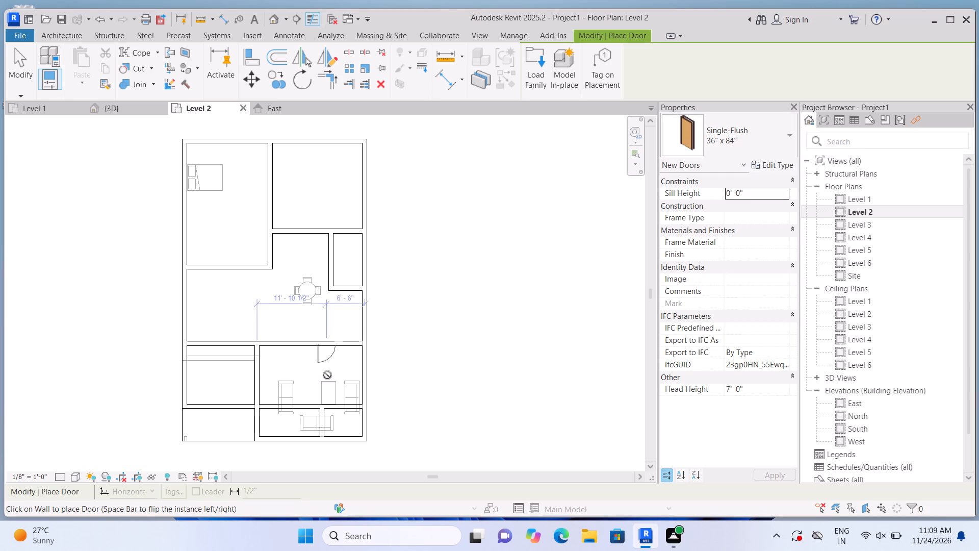
pyautogui.scroll(5, 233, 419)
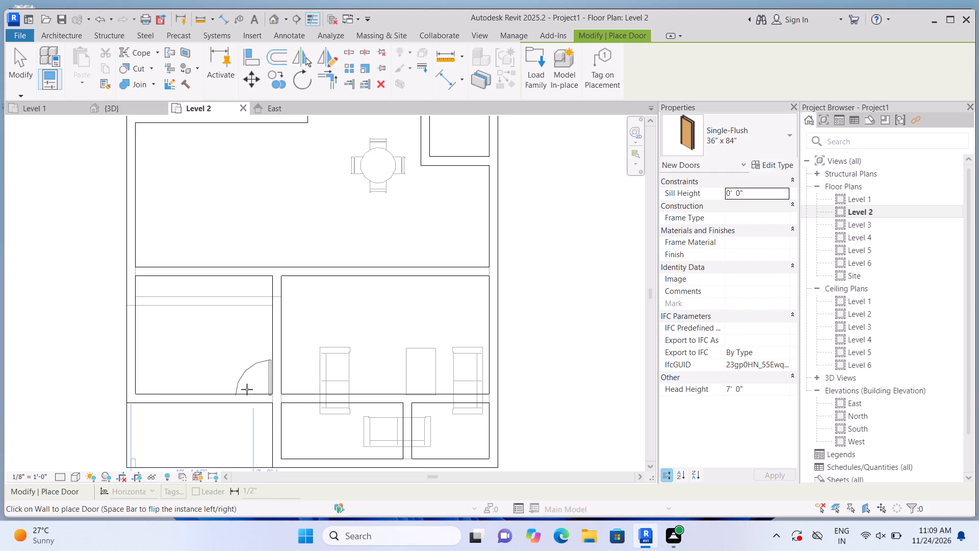
pyautogui.moveTo(255, 379); pyautogui.dragTo(290, 338, button='middle')
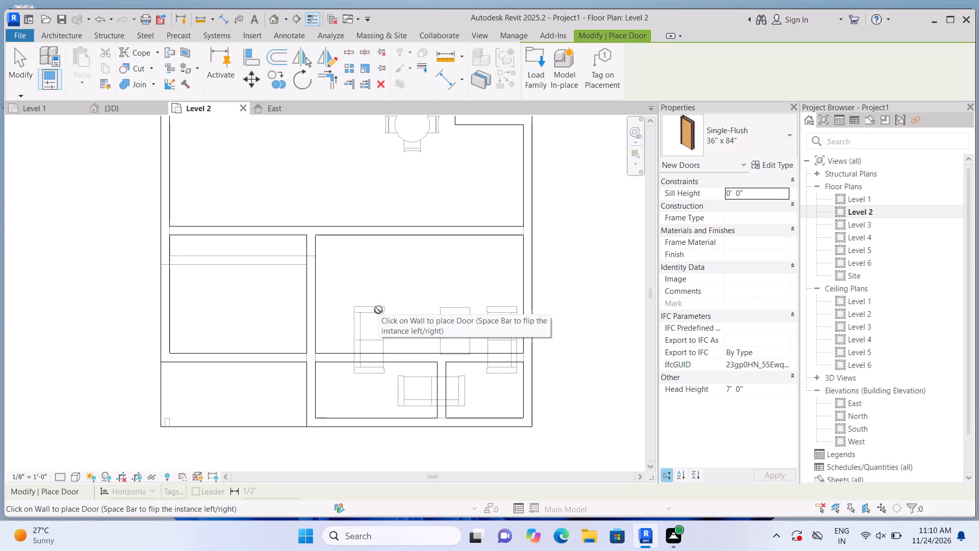
pyautogui.scroll(2, 287, 360)
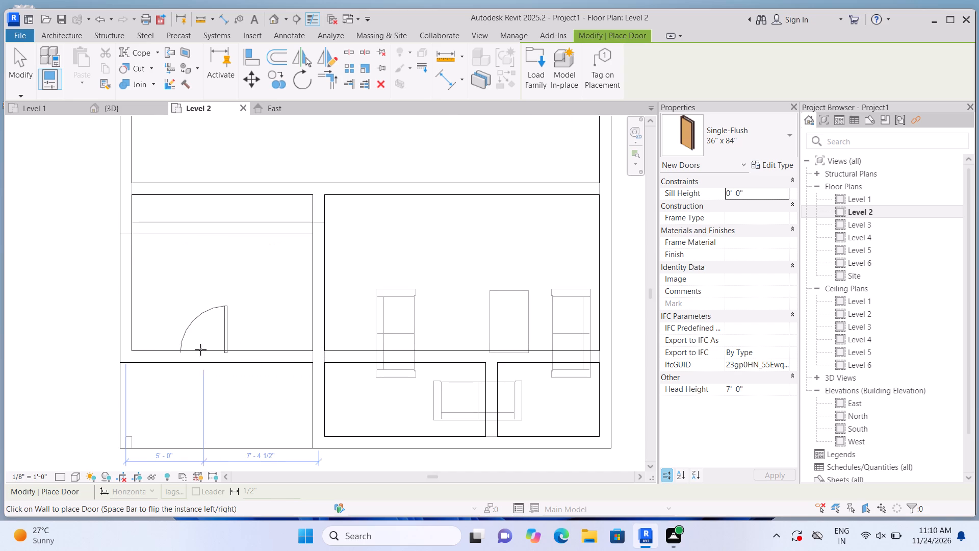
pyautogui.press('space')
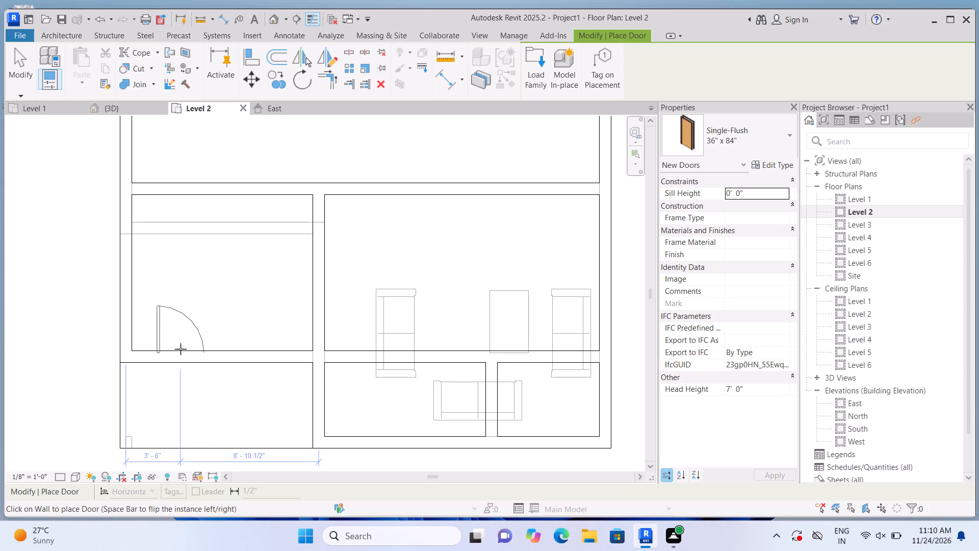
pyautogui.click(179, 349)
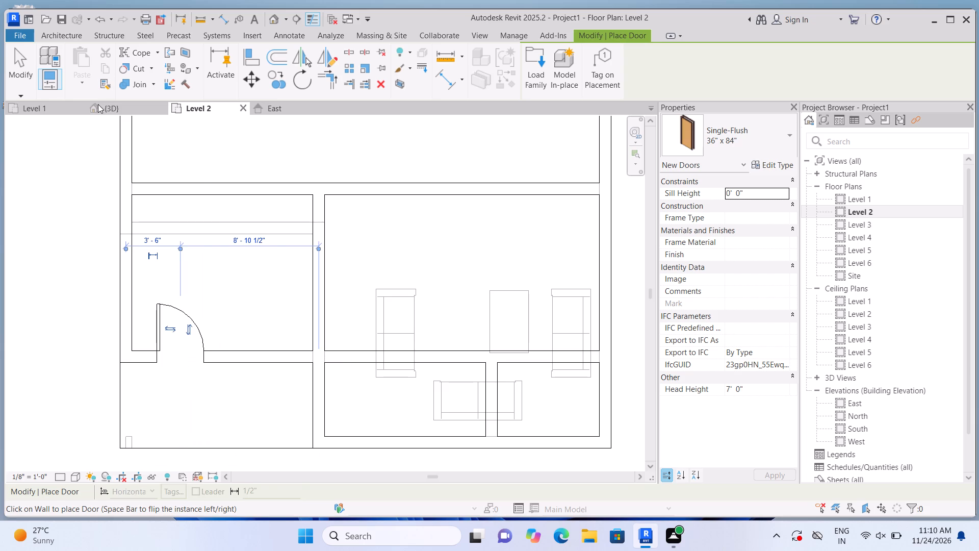
pyautogui.scroll(-2, 153, 311)
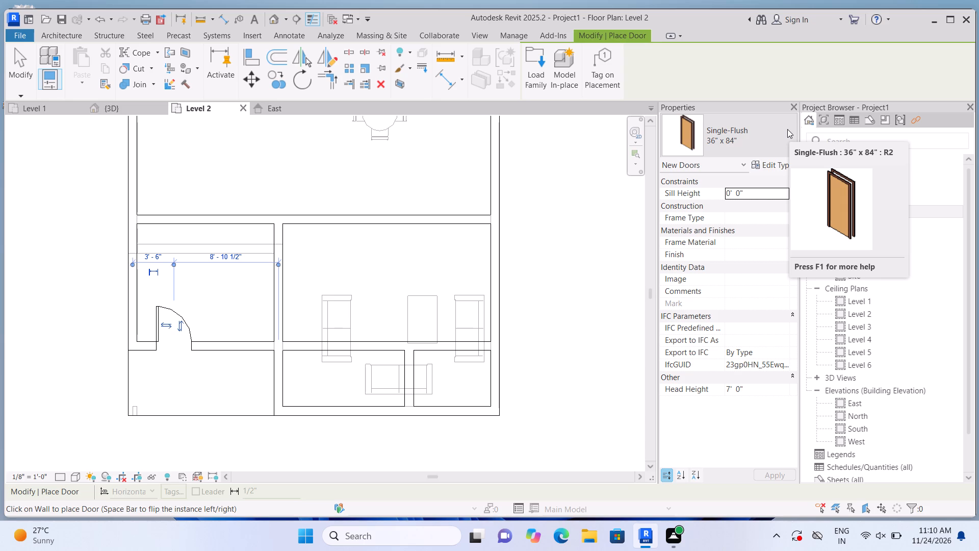
pyautogui.scroll(-2, 788, 224)
pyautogui.scroll(-3, 476, 249)
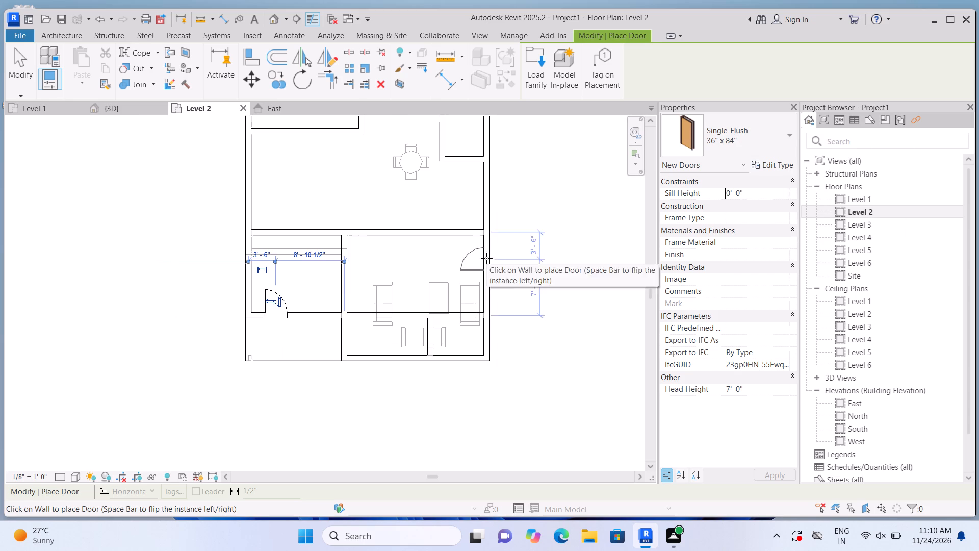
pyautogui.press('Escape')
pyautogui.press('Escape')
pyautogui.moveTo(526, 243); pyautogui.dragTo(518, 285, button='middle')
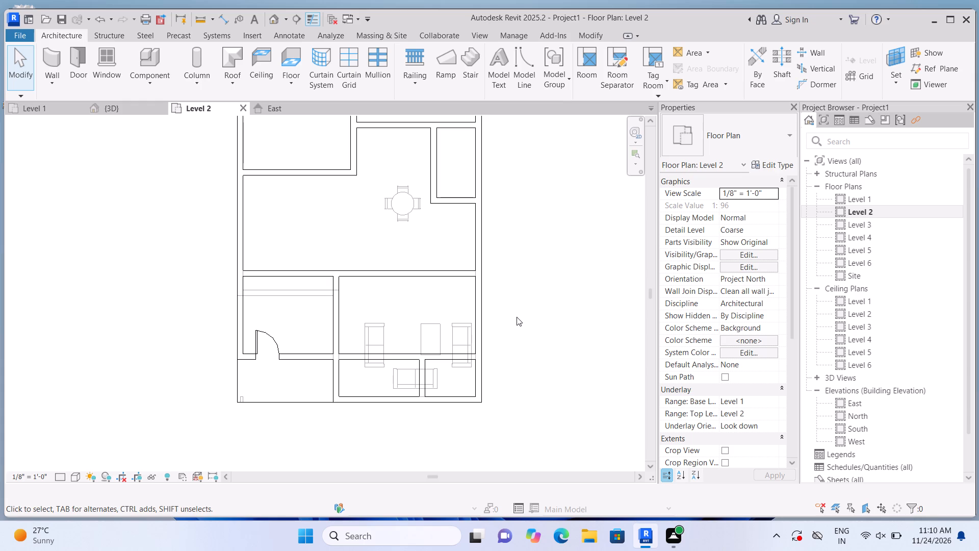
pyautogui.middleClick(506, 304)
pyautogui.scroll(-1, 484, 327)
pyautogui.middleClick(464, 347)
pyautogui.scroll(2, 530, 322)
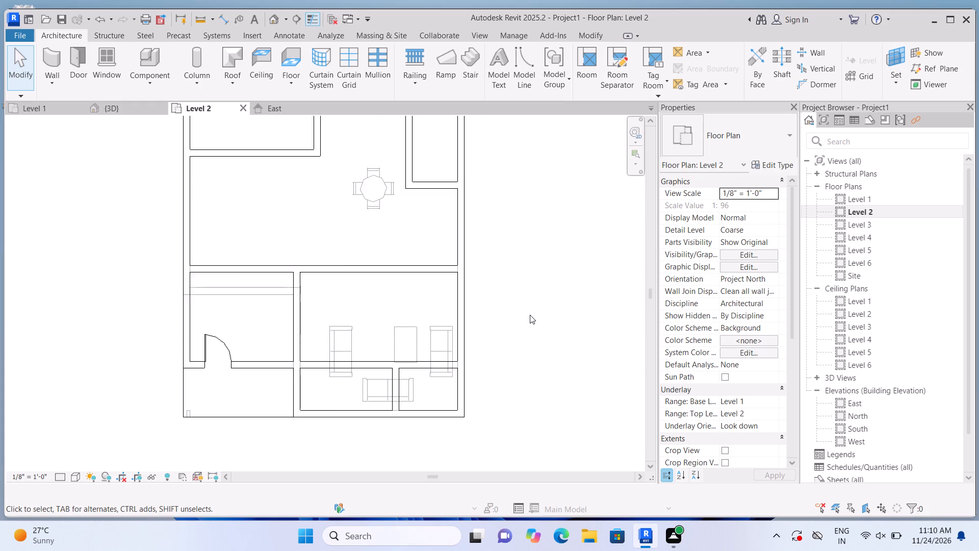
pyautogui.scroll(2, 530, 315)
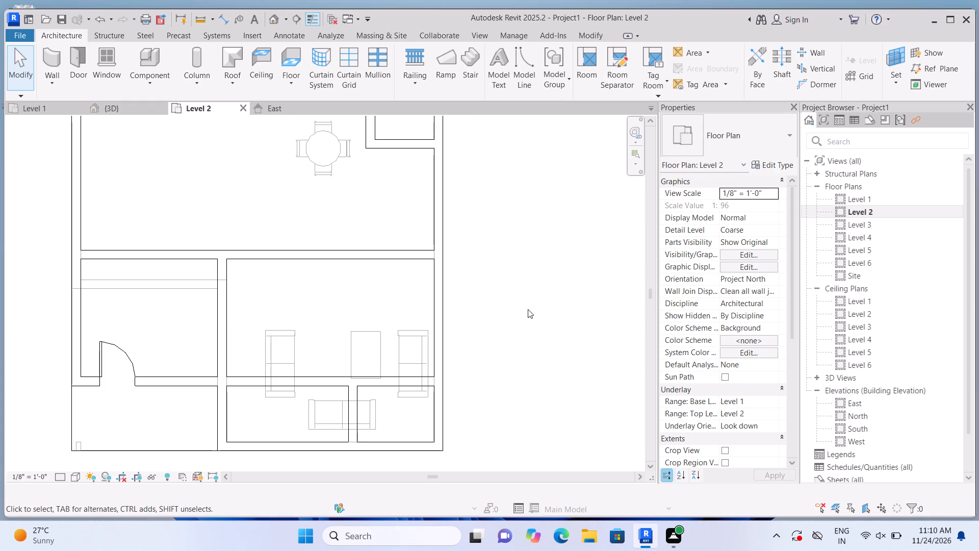
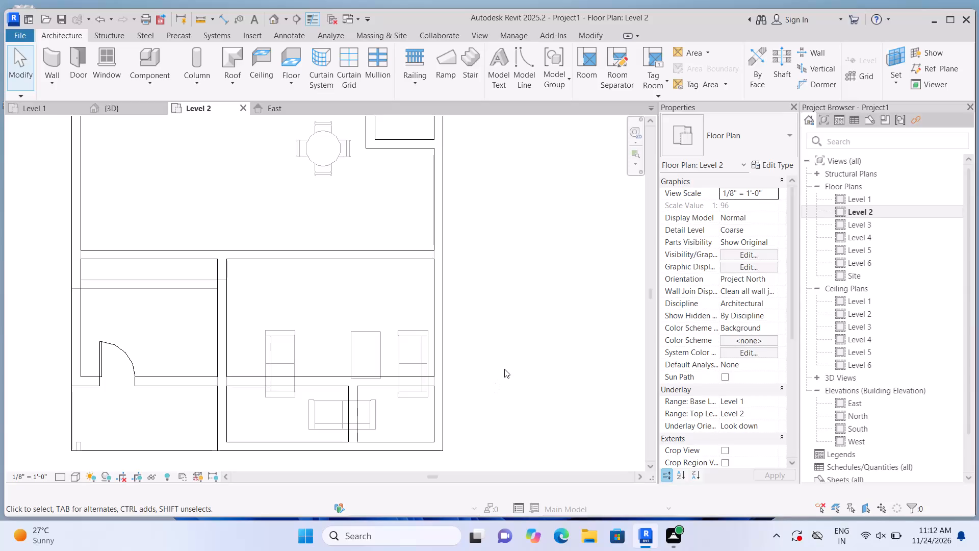
# Place a Single-Flush 30" x 80" door in the south-east living room's north wall, 2' 0" from the dividing wall, hinged west, swinging south.
pyautogui.scroll(-3, 504, 369)
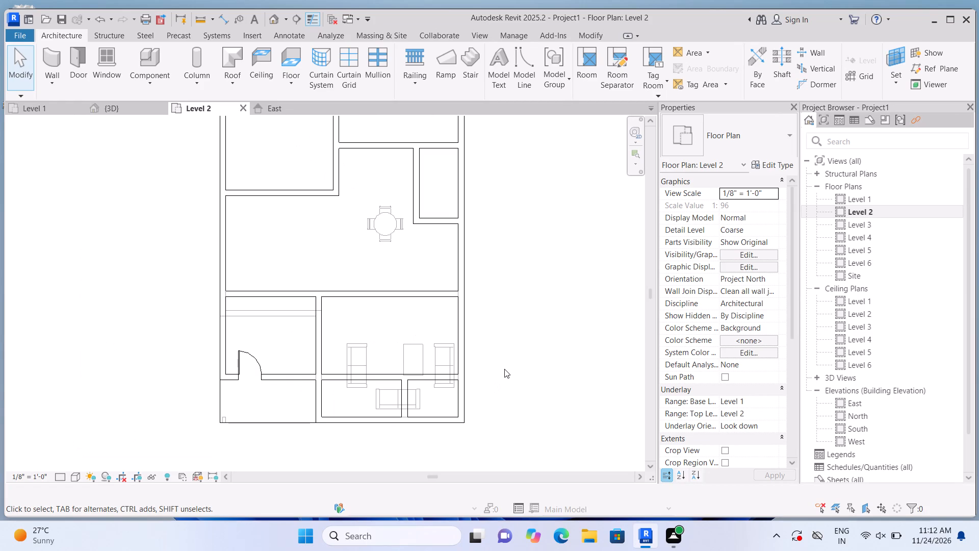
pyautogui.scroll(-4, 505, 374)
pyautogui.scroll(4, 489, 336)
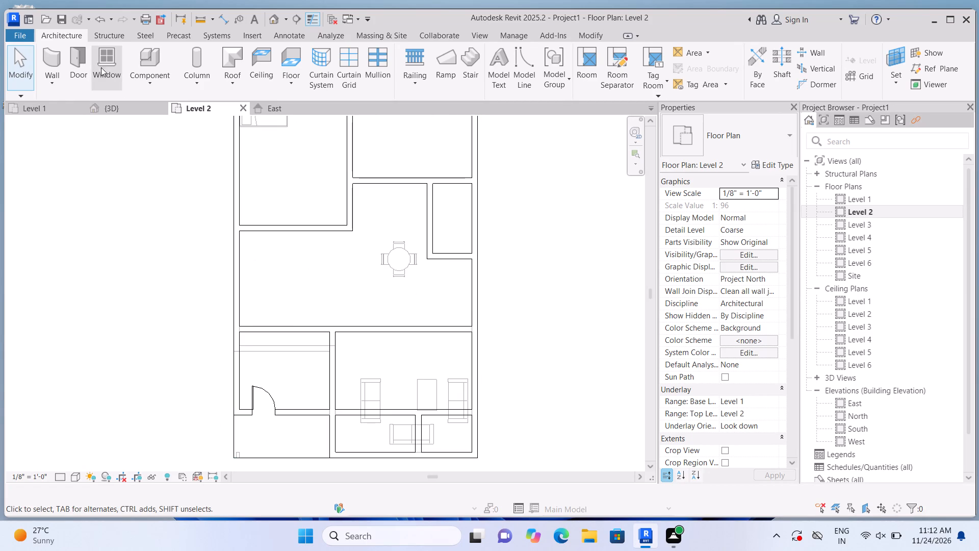
pyautogui.doubleClick(88, 60)
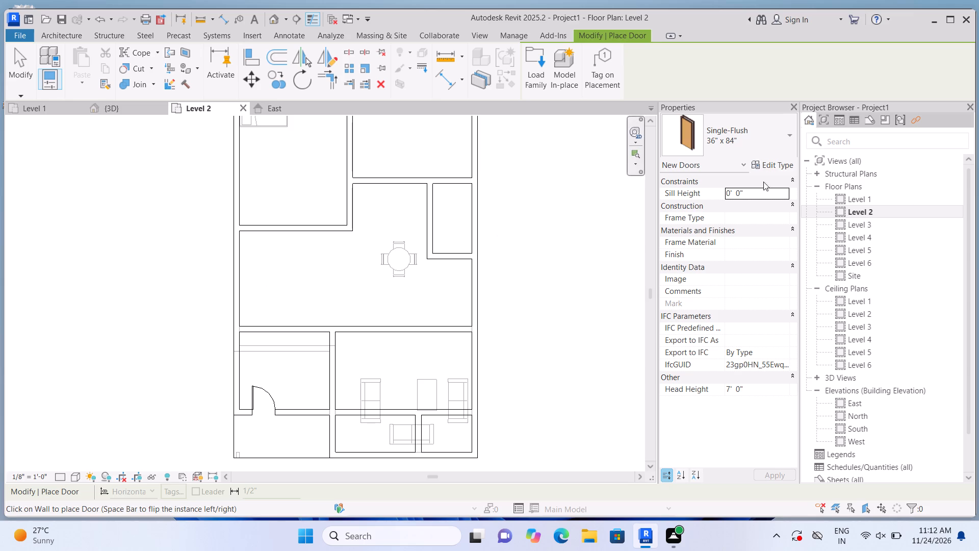
pyautogui.click(783, 139)
pyautogui.scroll(3, 745, 258)
pyautogui.click(746, 203)
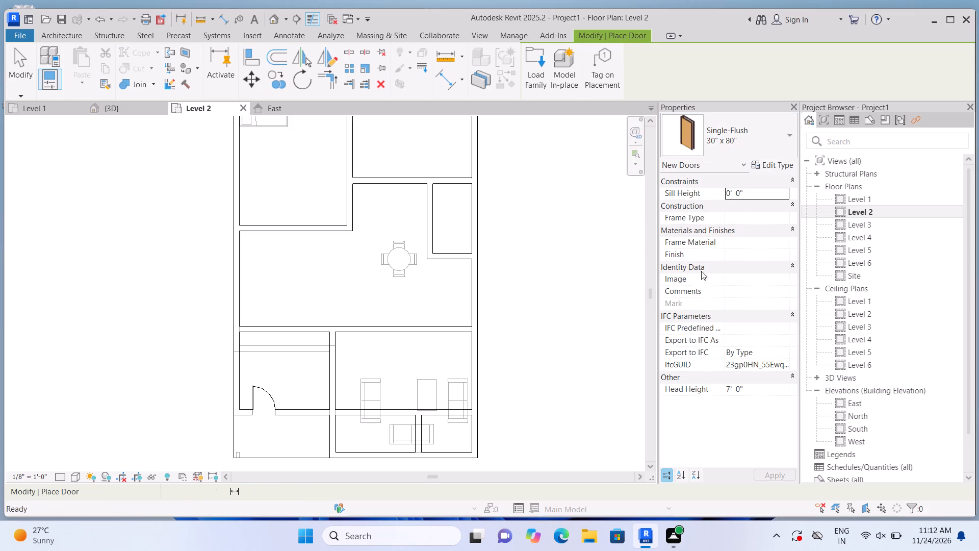
pyautogui.scroll(4, 373, 338)
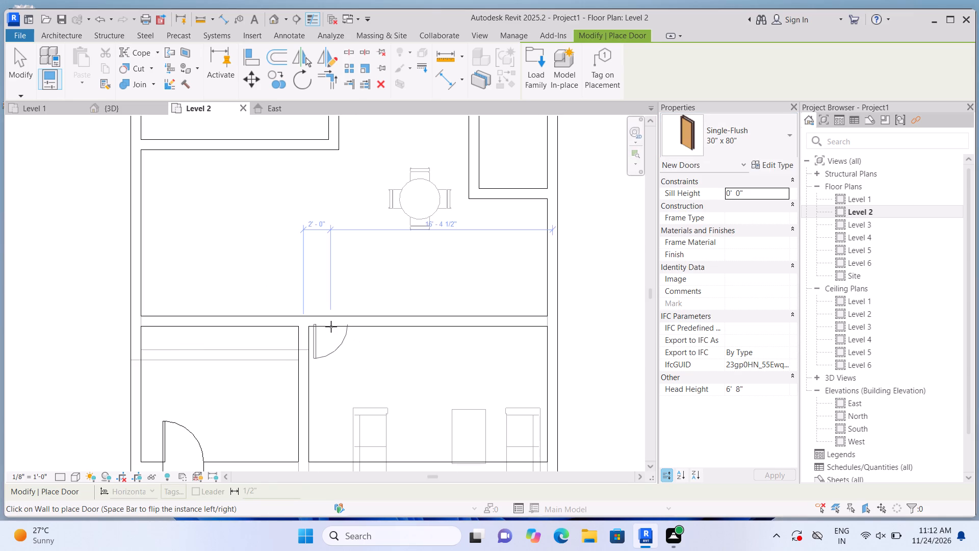
pyautogui.click(331, 327)
# Place a 30" x 80" door in the small south-east corner room's north wall, about 2' 1" from its west wall, hinged west, swinging south.
pyautogui.scroll(-5, 334, 330)
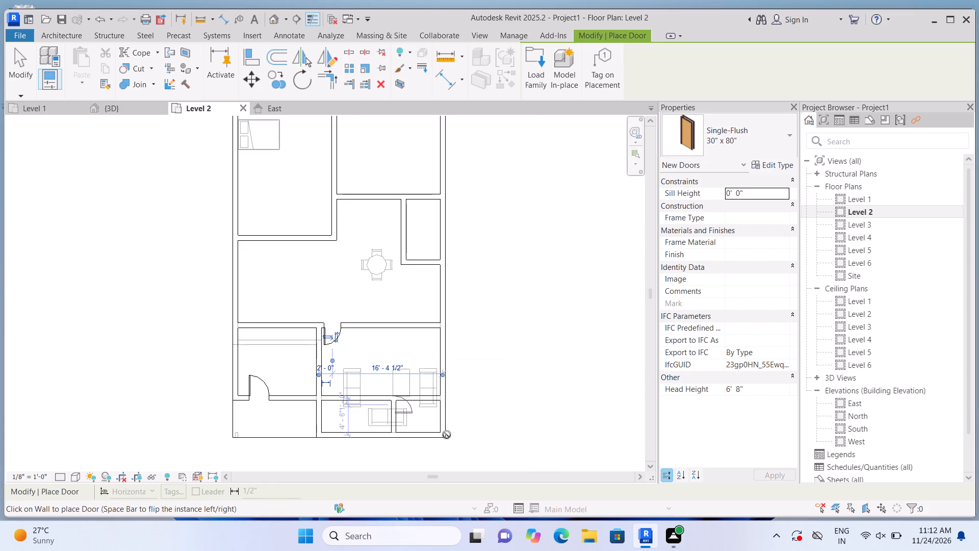
pyautogui.scroll(1, 457, 435)
pyautogui.scroll(8, 404, 415)
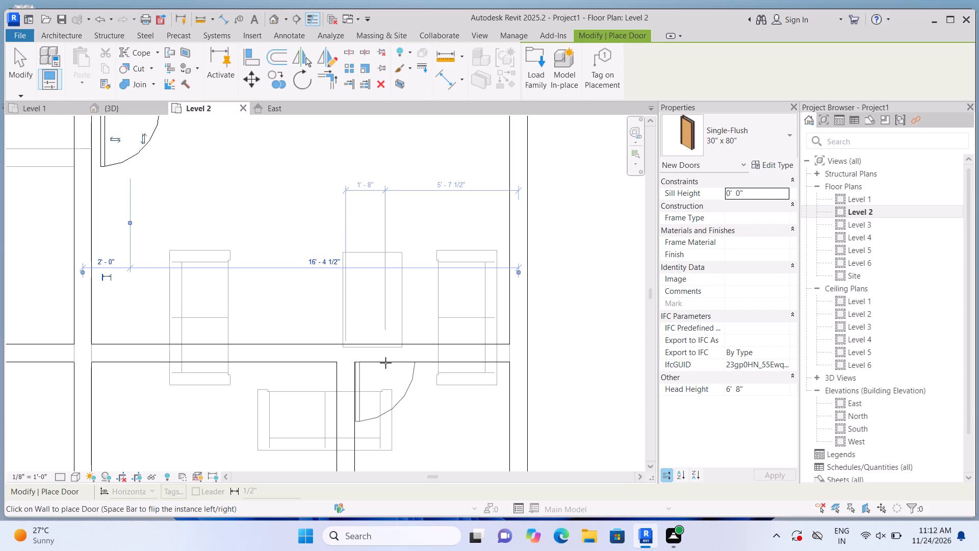
pyautogui.click(394, 362)
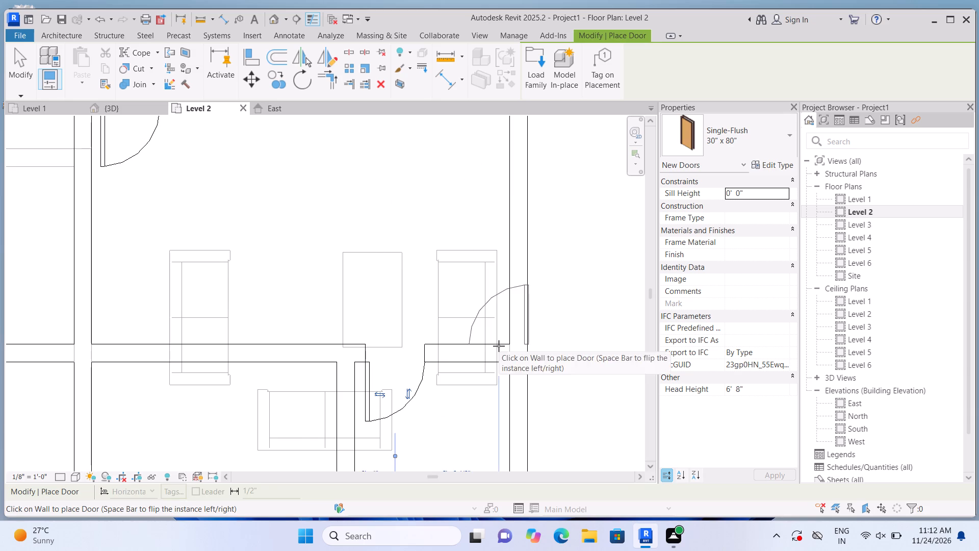
# Place a 30" x 80" door in the north-east room's south wall, 2' 0" from the passage's east wall, hinged east and swinging north.
pyautogui.scroll(-6, 378, 367)
pyautogui.scroll(-2, 450, 395)
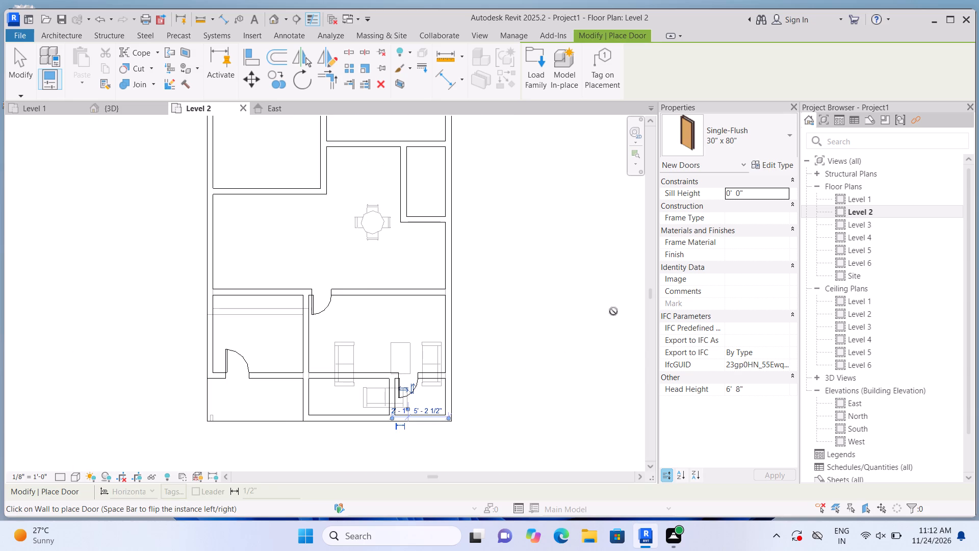
pyautogui.scroll(-2, 600, 306)
pyautogui.moveTo(448, 234); pyautogui.dragTo(426, 321, button='middle')
pyautogui.scroll(6, 414, 287)
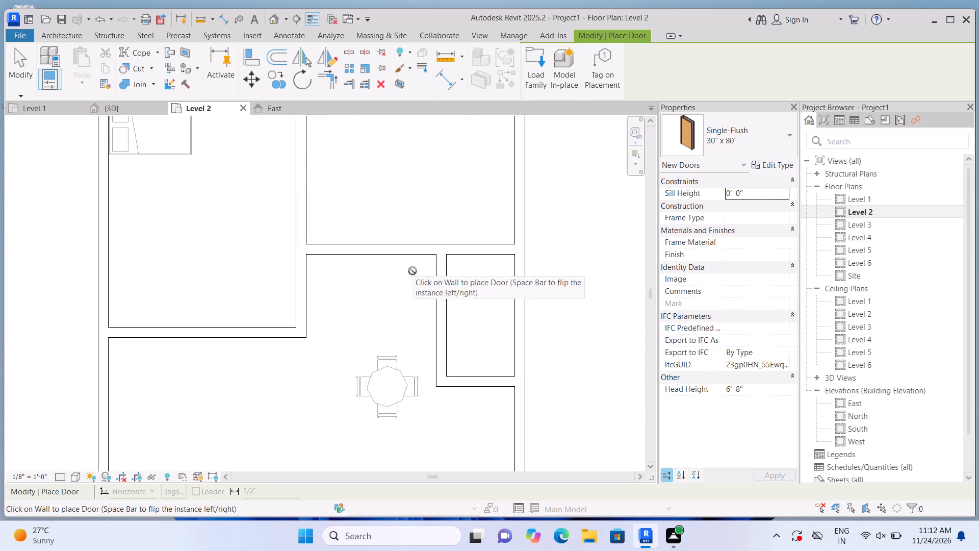
pyautogui.scroll(3, 413, 271)
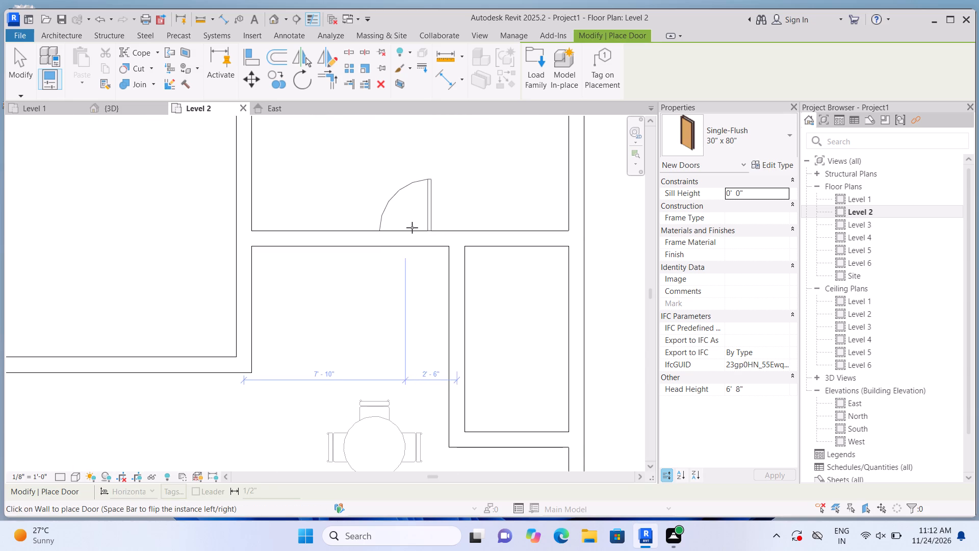
pyautogui.click(414, 229)
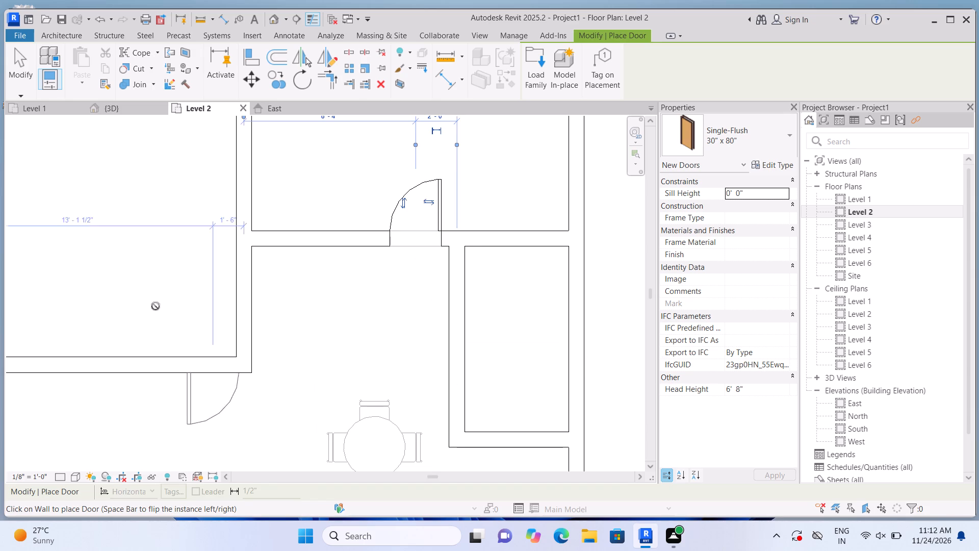
# Place a 30" x 80" door in the north-west bedroom's east wall, 2' 6" from the passage's north wall, swinging west into the bedroom.
pyautogui.click(242, 292)
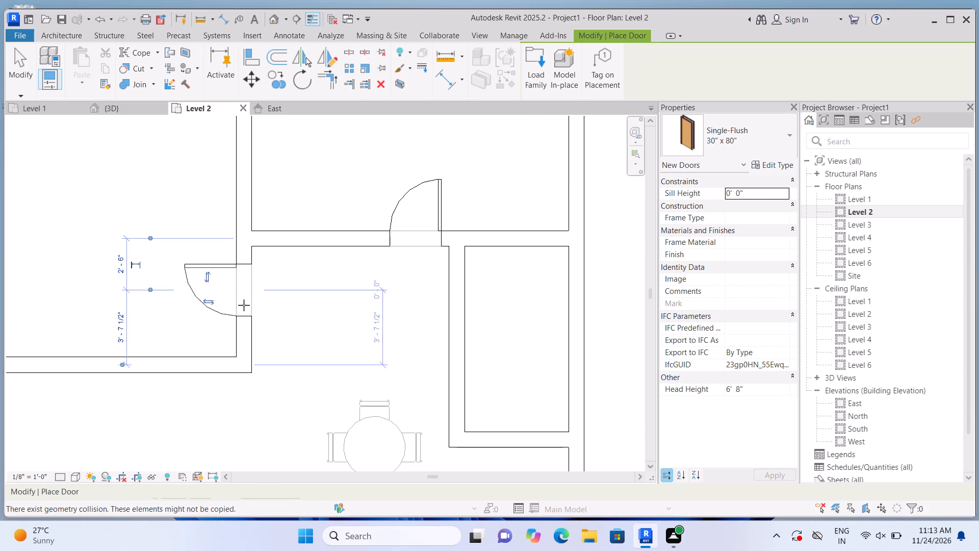
# Place a 30" x 80" door just west of the central dividing wall, 2' 0" from it, flipped to hinge east and swinging south.
pyautogui.scroll(-8, 269, 348)
pyautogui.scroll(-2, 287, 393)
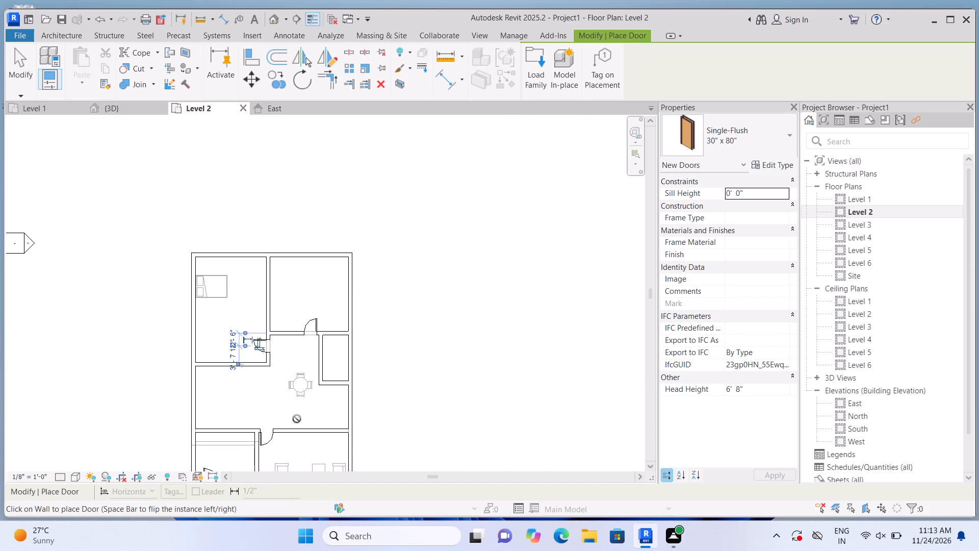
pyautogui.scroll(1, 297, 419)
pyautogui.scroll(-3, 305, 410)
pyautogui.scroll(8, 262, 441)
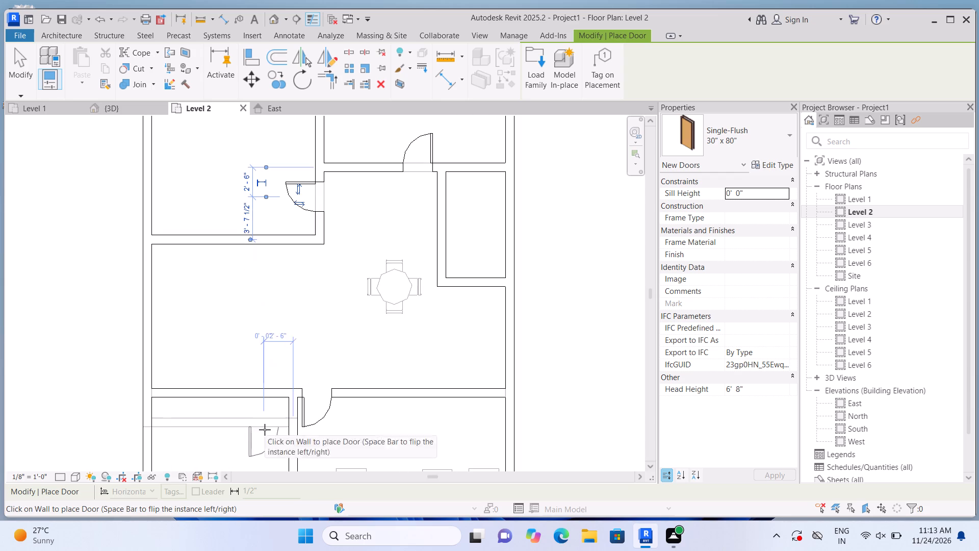
pyautogui.scroll(4, 276, 400)
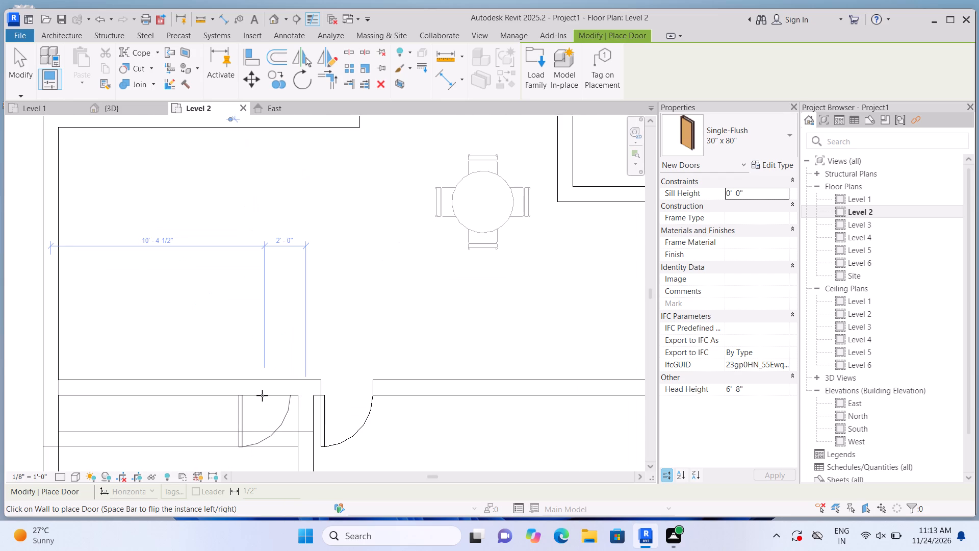
pyautogui.press('space')
pyautogui.doubleClick(267, 396)
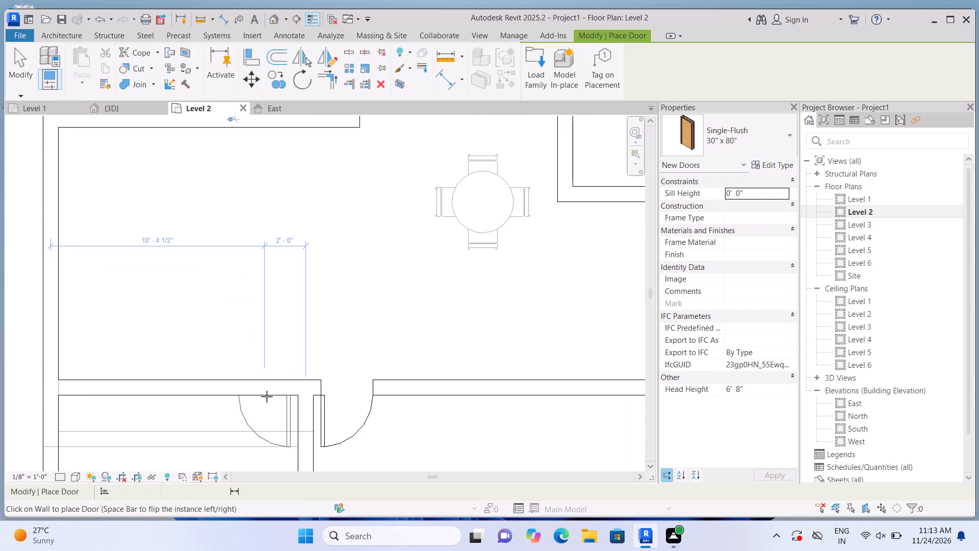
# Place one 30" x 80" door near the west end of the small east room's south wall, hinged west and swinging north.
pyautogui.scroll(-7, 275, 371)
pyautogui.scroll(2, 369, 307)
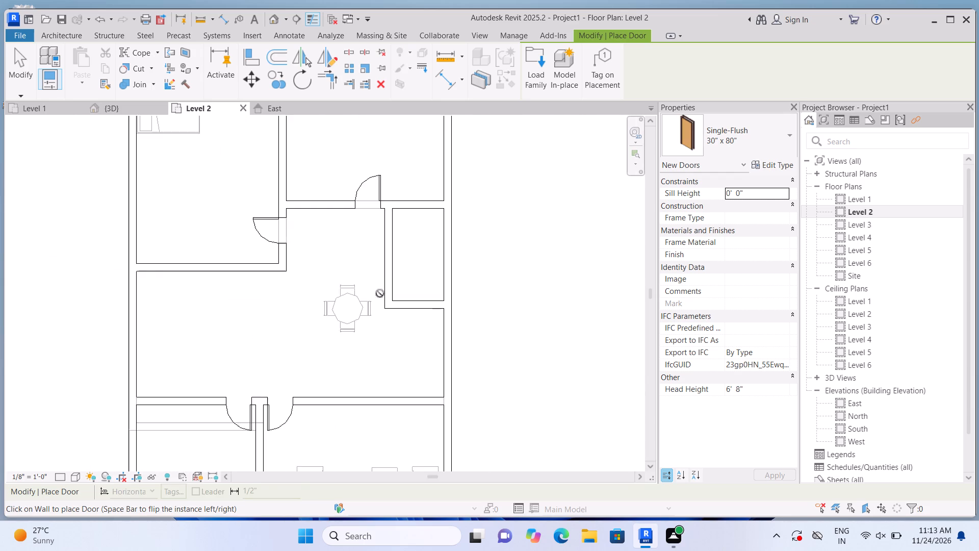
pyautogui.scroll(6, 380, 293)
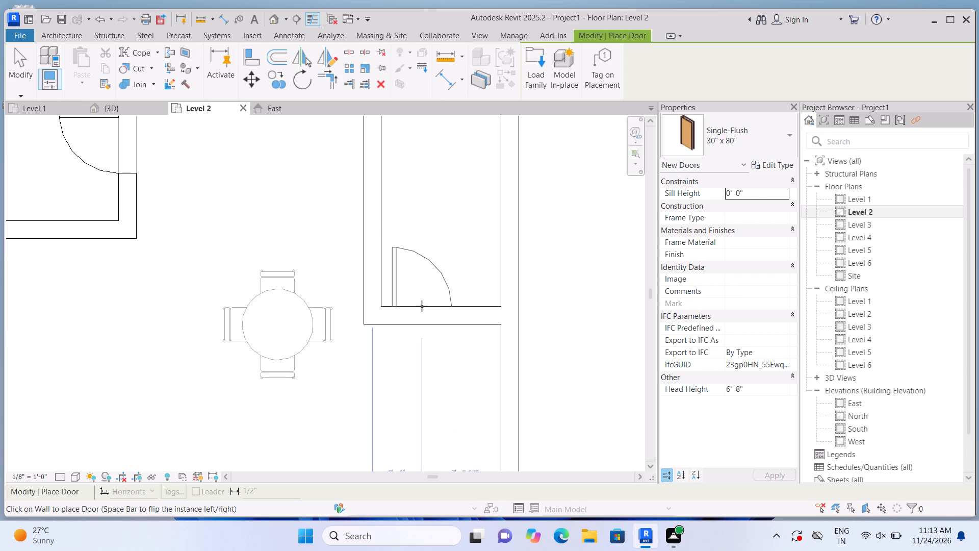
pyautogui.doubleClick(422, 306)
pyautogui.scroll(-2, 422, 346)
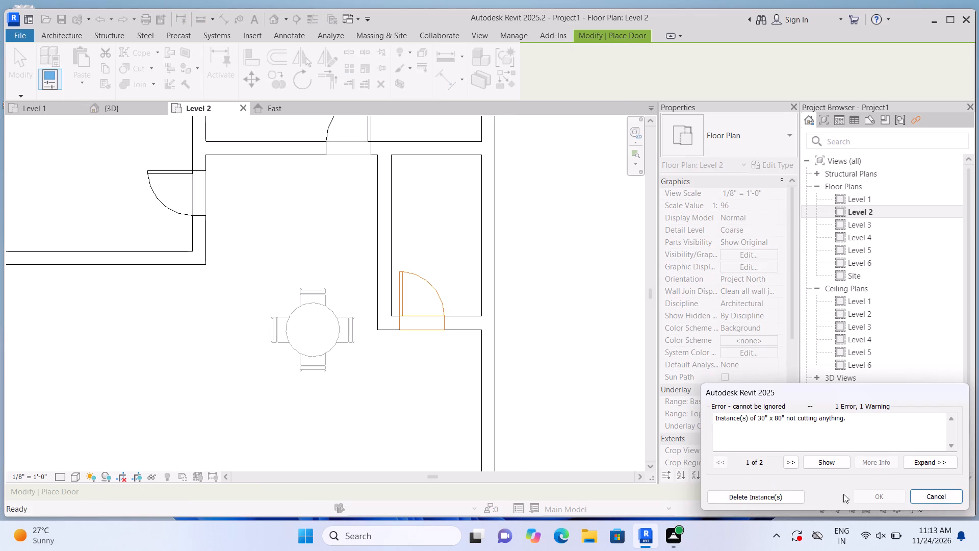
pyautogui.click(924, 498)
# Draw a 4' 0" long Curtain Wall 1 within the south-west room's north wall, east of its door, starting 6' 4 1/2" from the west wall.
pyautogui.scroll(-4, 449, 382)
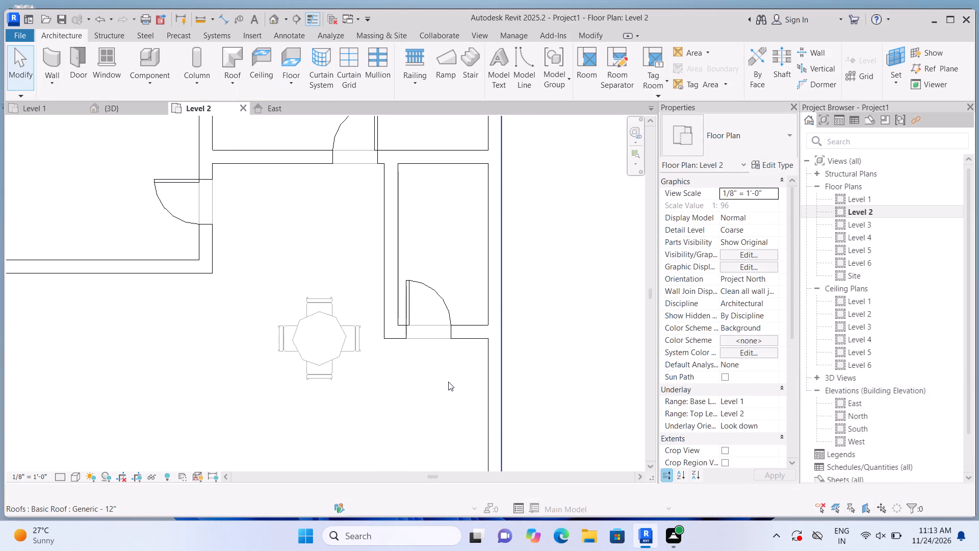
pyautogui.scroll(-4, 448, 382)
pyautogui.moveTo(427, 402); pyautogui.dragTo(390, 358, button='middle')
pyautogui.scroll(-4, 381, 352)
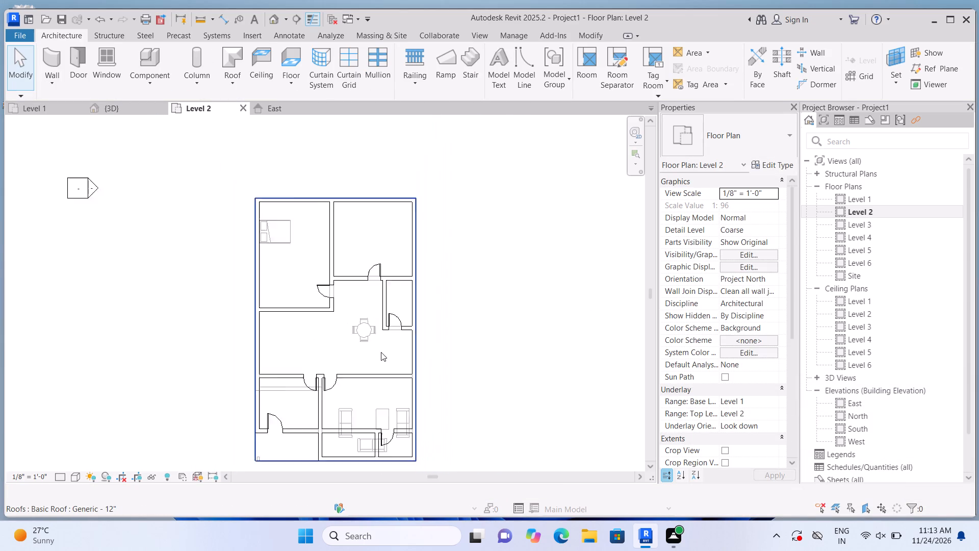
pyautogui.scroll(3, 367, 418)
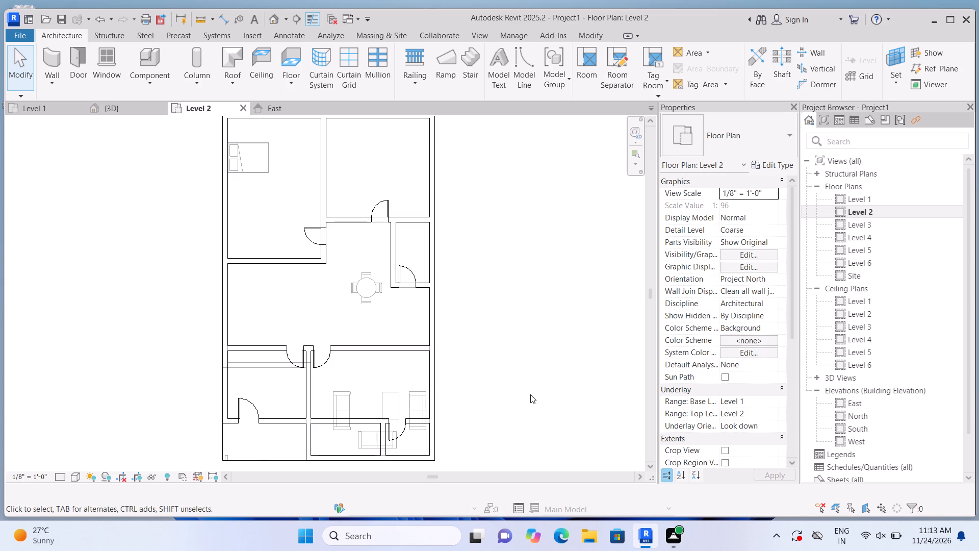
pyautogui.scroll(-1, 495, 429)
pyautogui.click(56, 58)
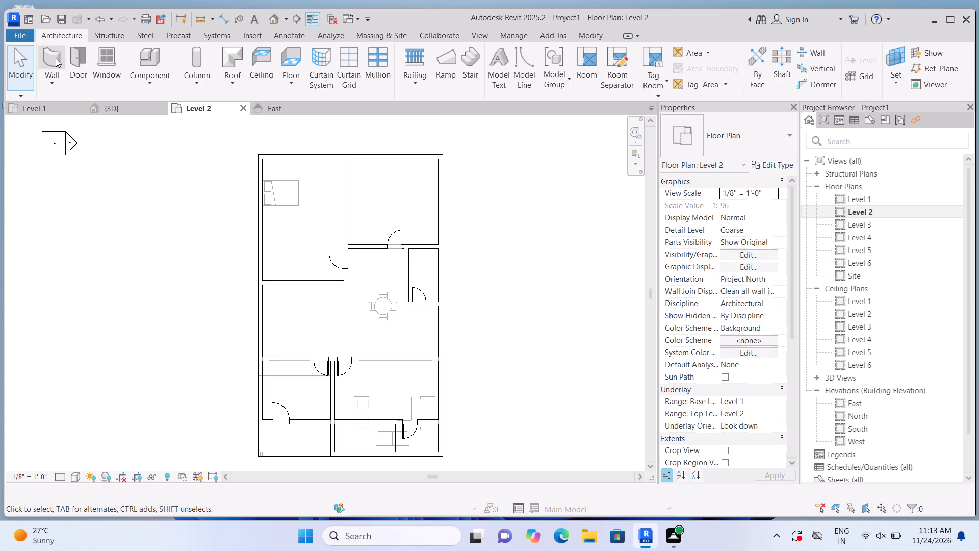
pyautogui.click(786, 137)
pyautogui.scroll(2, 687, 392)
pyautogui.scroll(-7, 687, 392)
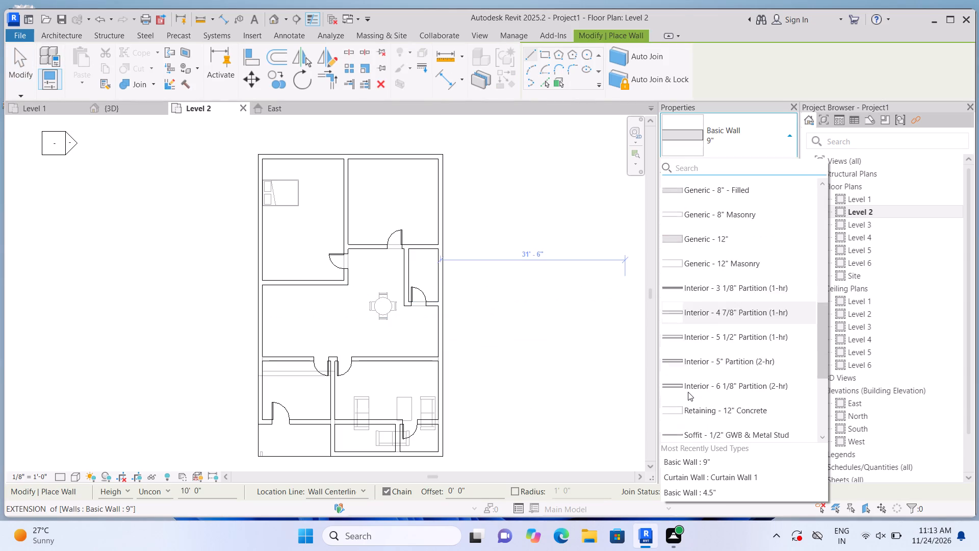
pyautogui.scroll(-5, 688, 392)
pyautogui.click(699, 339)
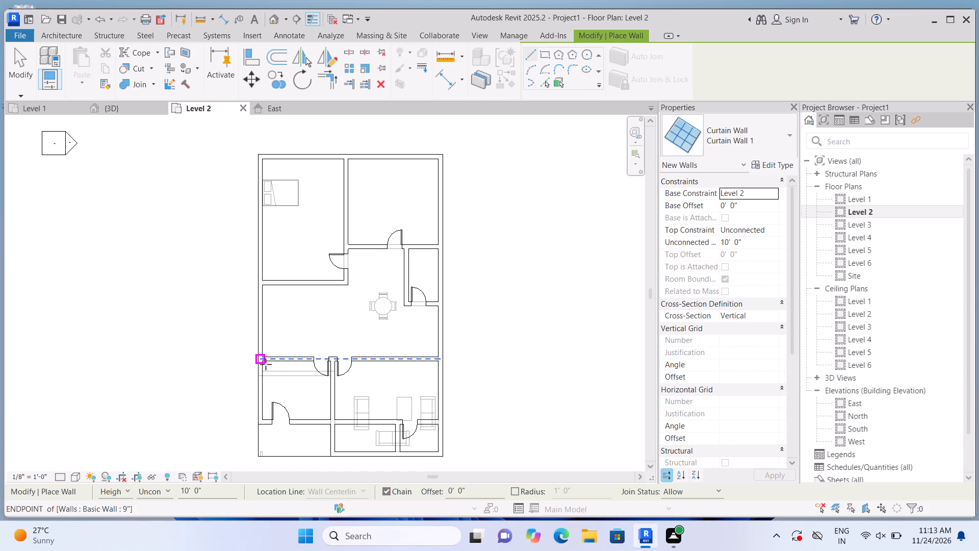
pyautogui.scroll(-3, 341, 309)
pyautogui.scroll(12, 339, 416)
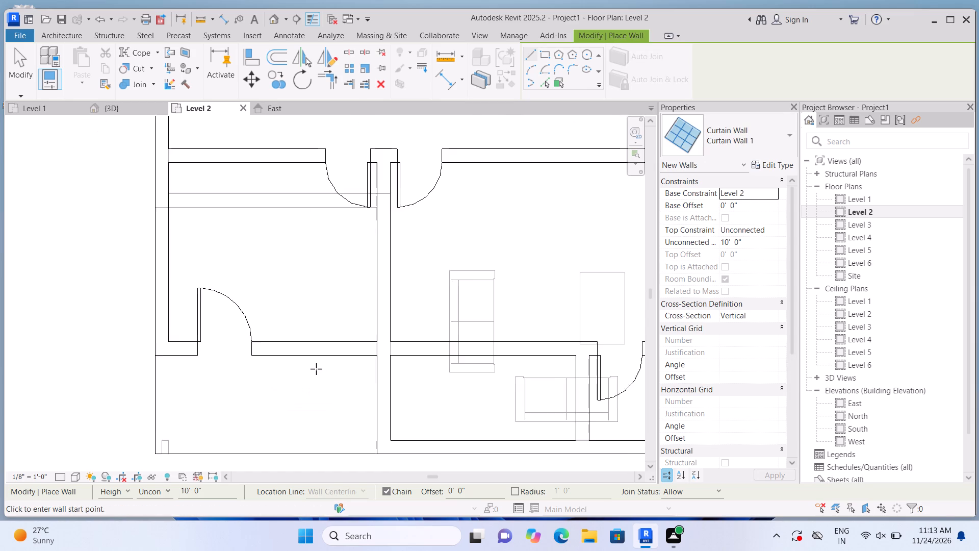
pyautogui.scroll(1, 316, 369)
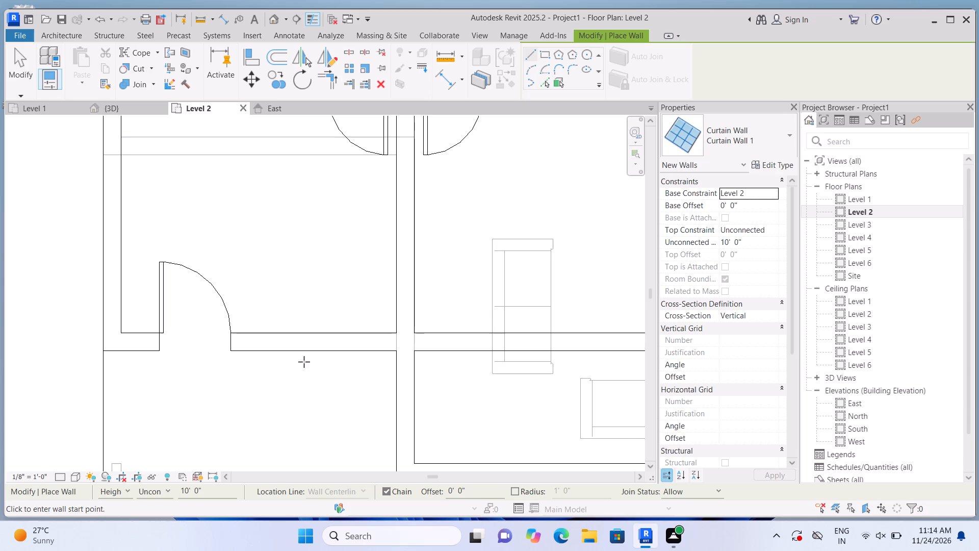
pyautogui.scroll(-5, 301, 385)
pyautogui.scroll(3, 301, 385)
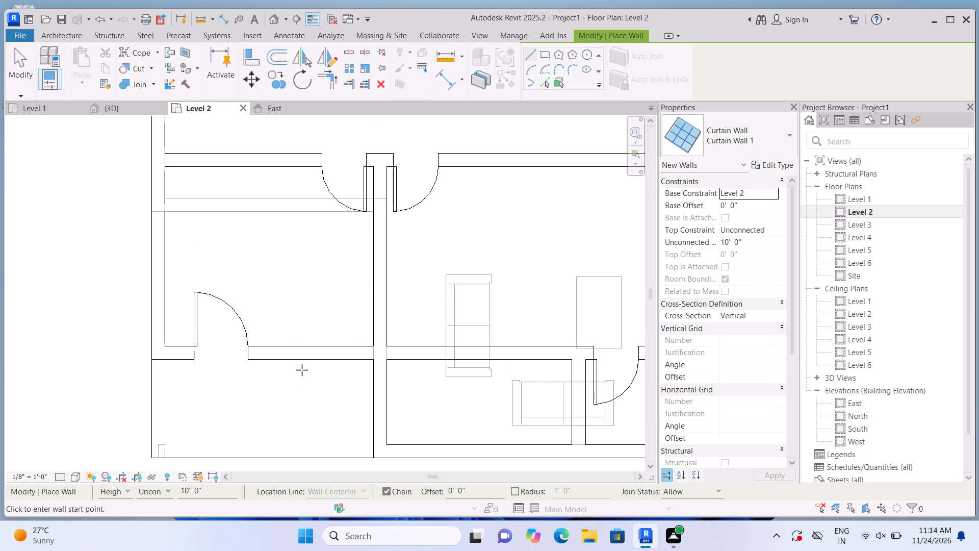
pyautogui.click(272, 354)
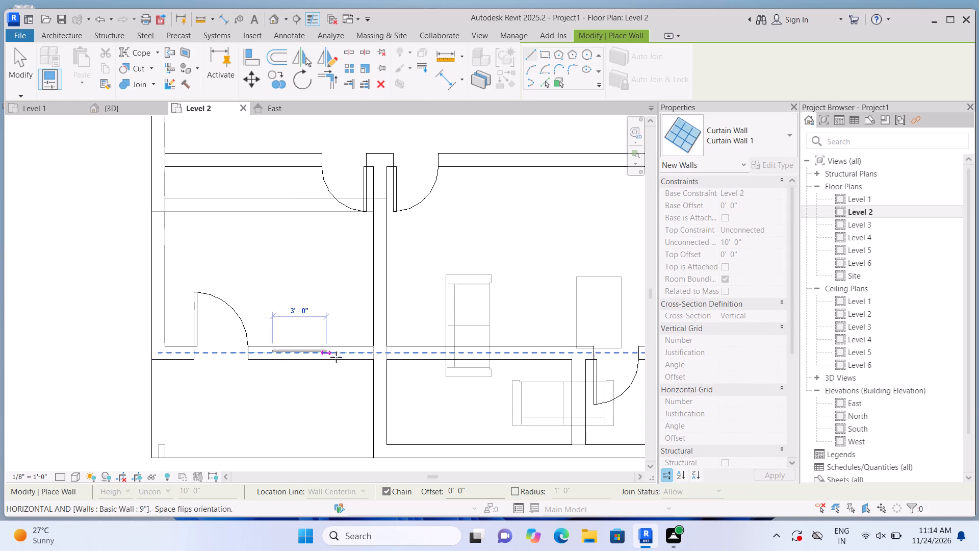
pyautogui.click(345, 359)
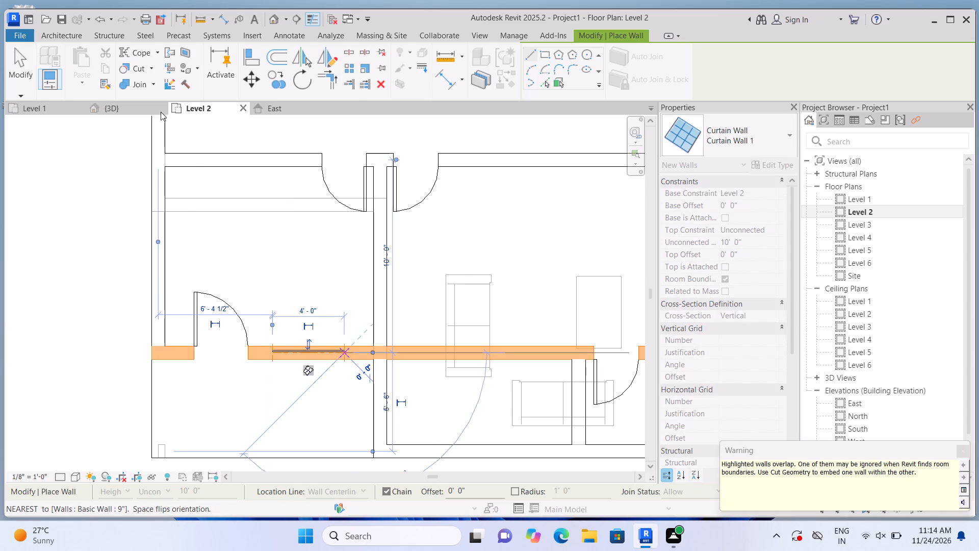
# Use Cut Geometry to embed the new curtain wall in the overlapping 9" wall.
pyautogui.click(153, 66)
pyautogui.click(157, 84)
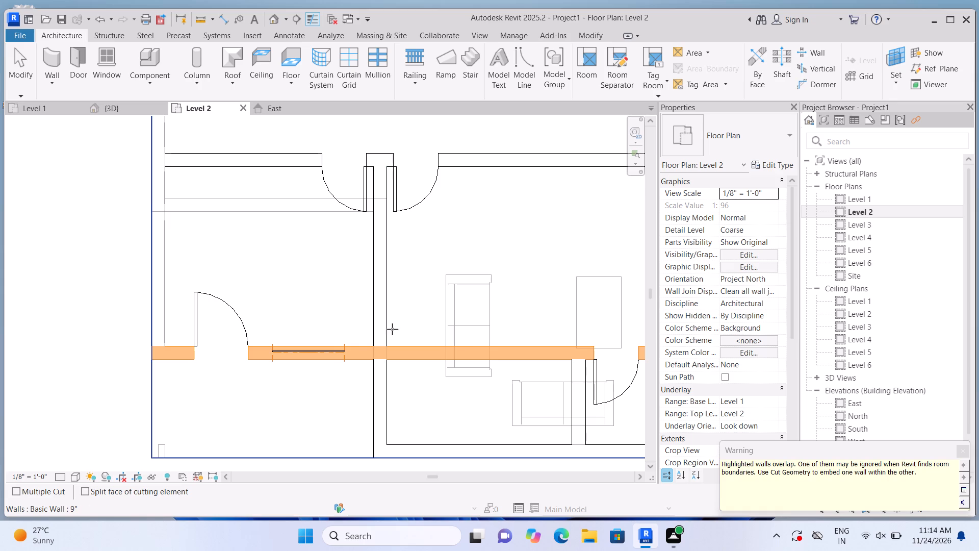
pyautogui.click(358, 358)
pyautogui.click(322, 355)
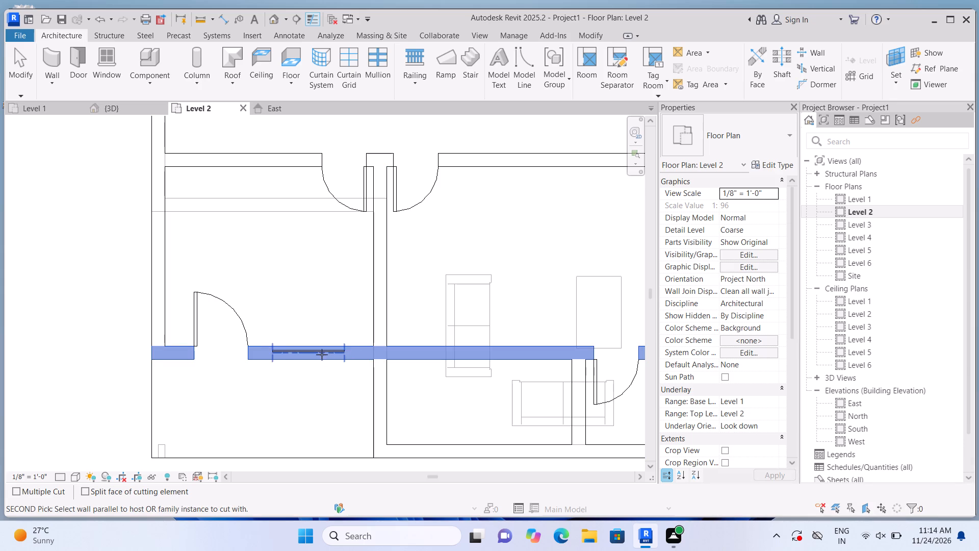
# Draw a 5' 6" long Curtain Wall 1 within the south-east room's exterior east wall, starting 7' 0" north of the building's south wall.
pyautogui.scroll(-4, 313, 348)
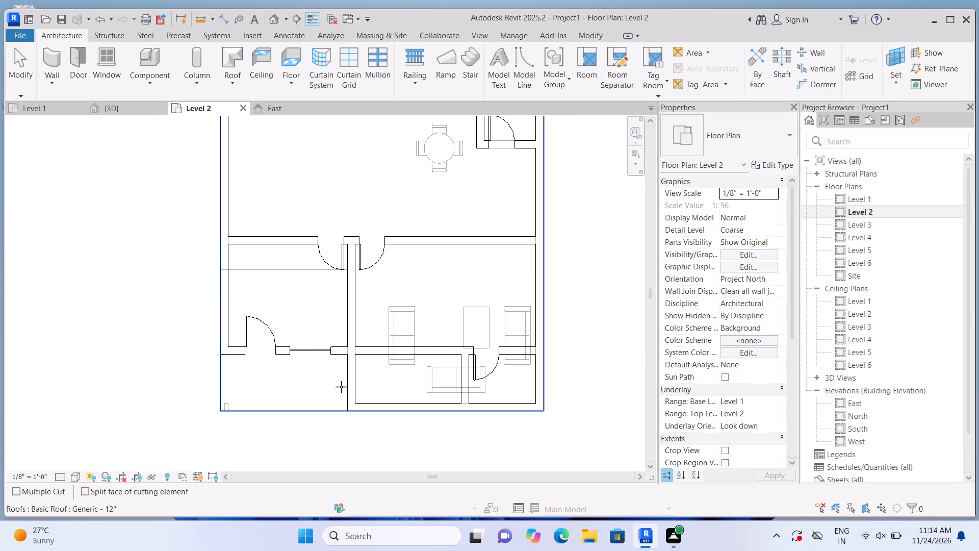
pyautogui.middleClick(348, 383)
pyautogui.scroll(-2, 304, 442)
pyautogui.scroll(-1, 646, 323)
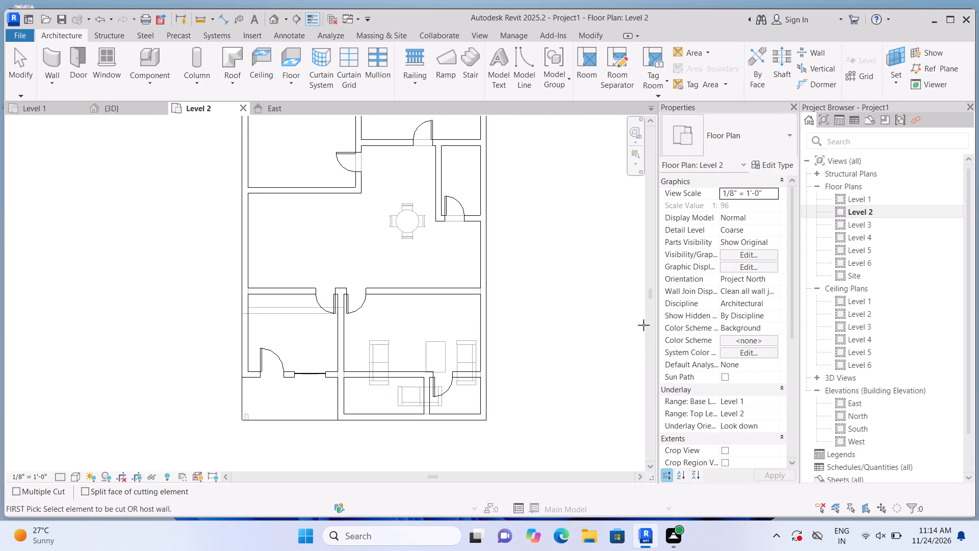
pyautogui.scroll(1, 540, 286)
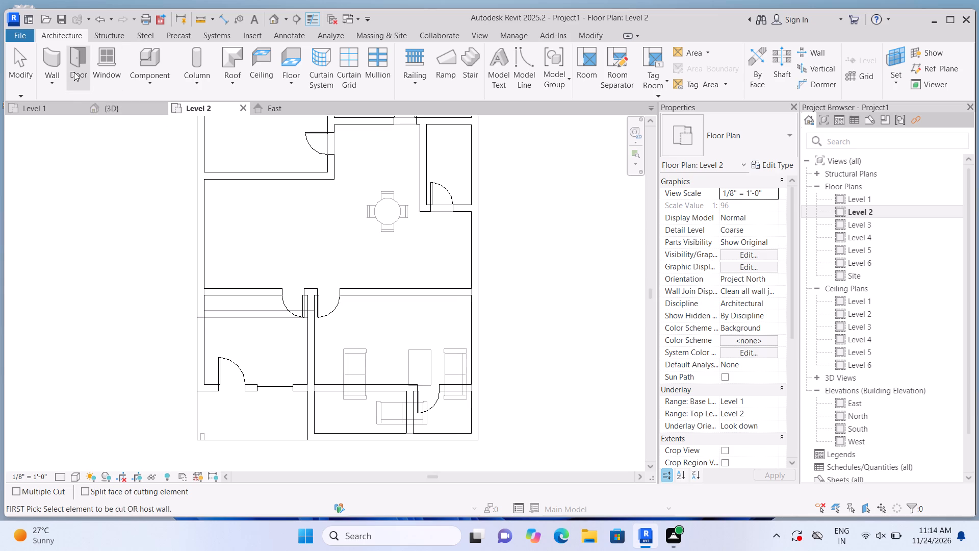
pyautogui.click(58, 57)
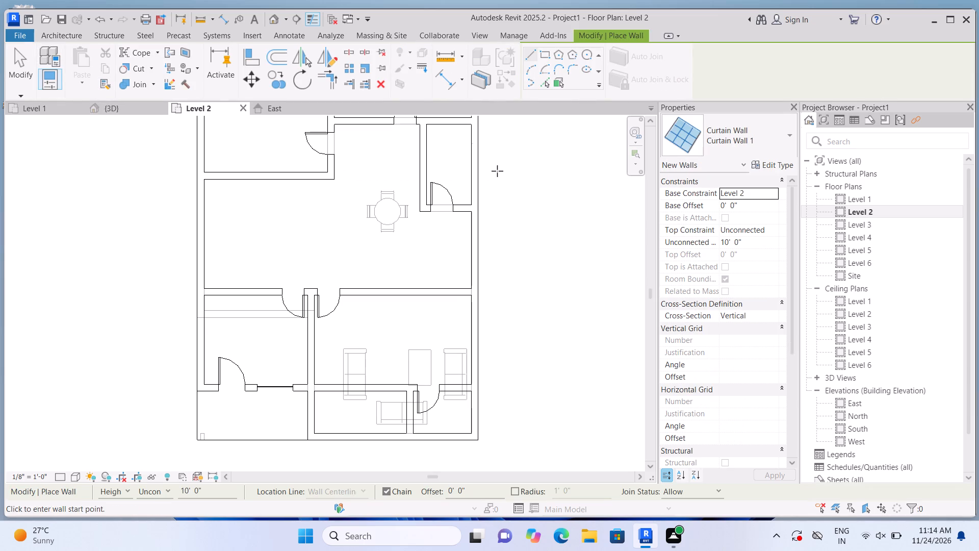
pyautogui.click(473, 373)
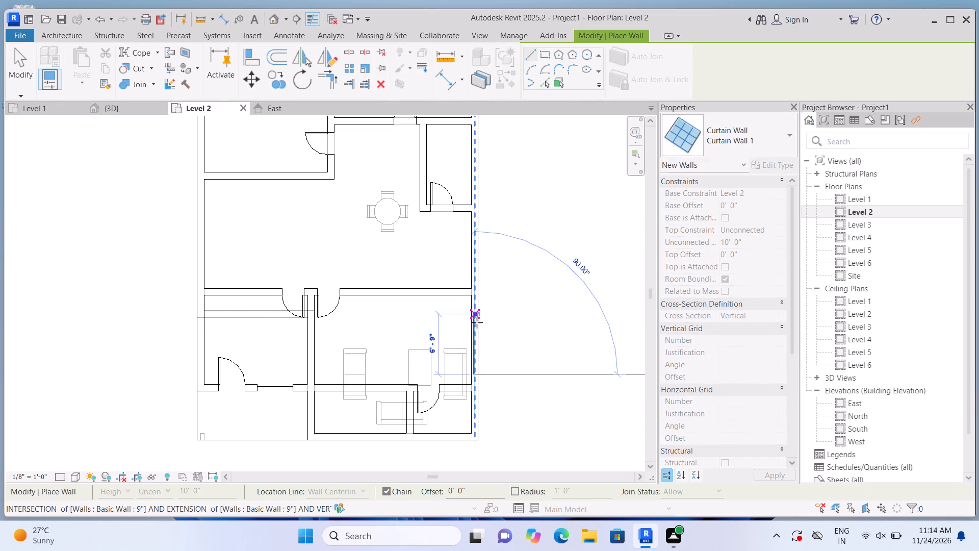
pyautogui.click(475, 325)
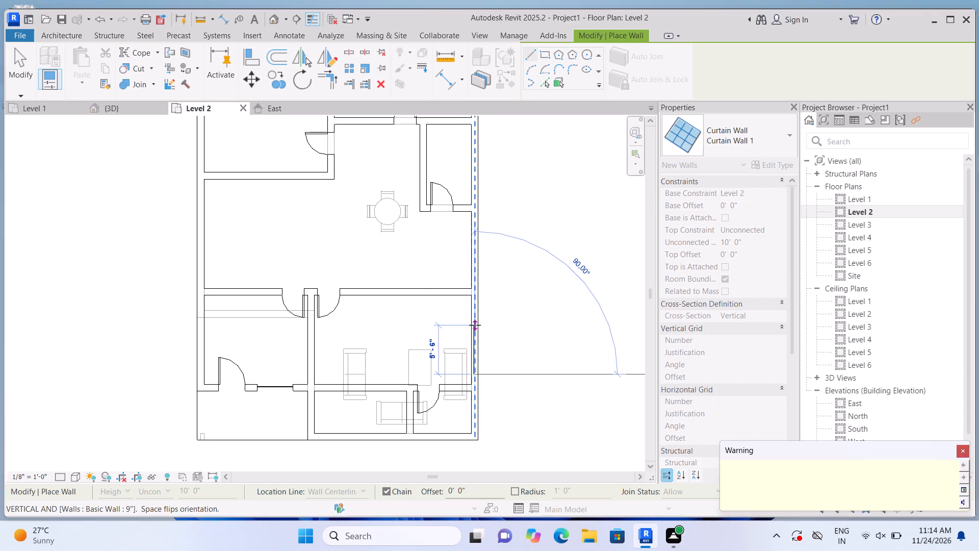
# Use Cut Geometry to embed the south-east room's new curtain wall in the 9" exterior east wall.
pyautogui.click(149, 67)
pyautogui.click(153, 90)
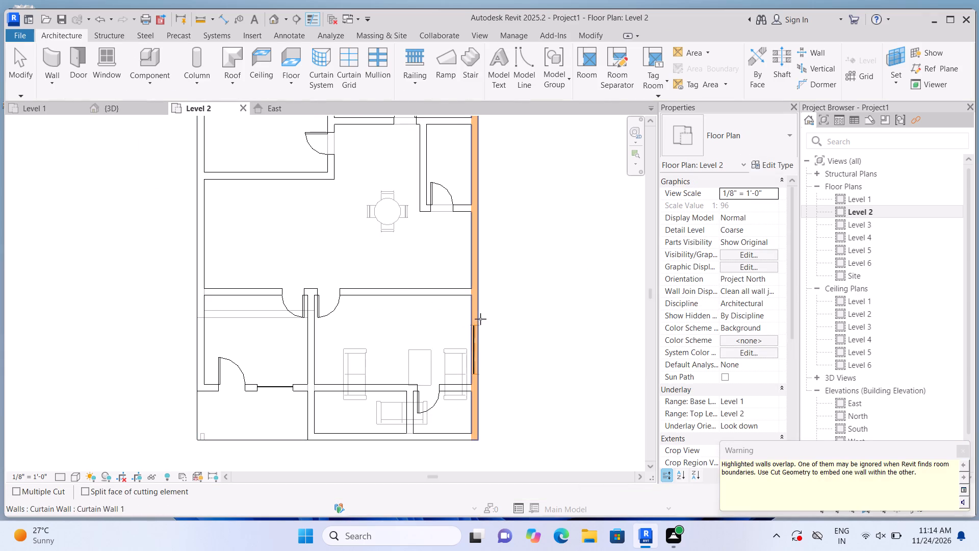
pyautogui.click(477, 316)
pyautogui.click(480, 363)
# Draw a 5' 0" long Curtain Wall 1 within the north-east room's exterior east wall, starting 2' 0" from the north wall.
pyautogui.scroll(-1, 487, 371)
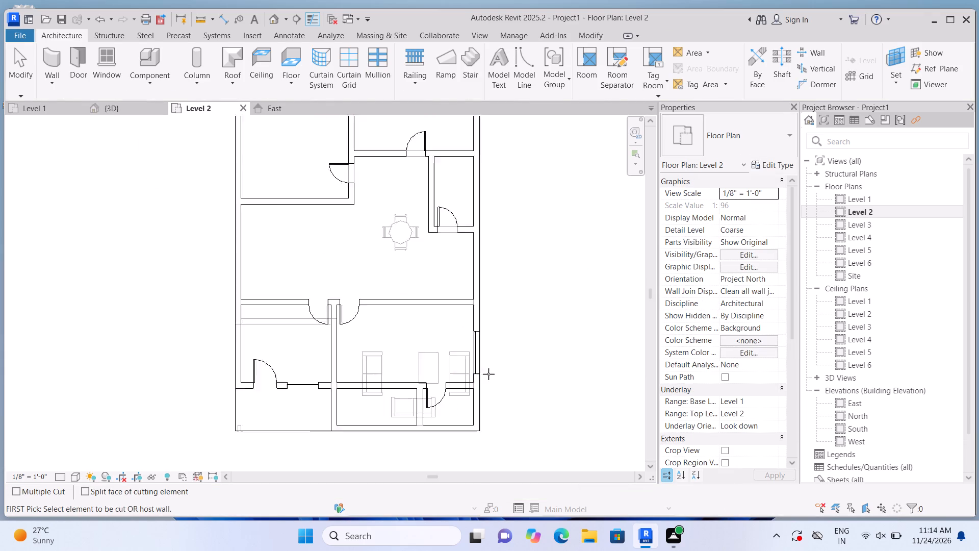
pyautogui.scroll(-5, 488, 374)
pyautogui.scroll(3, 534, 223)
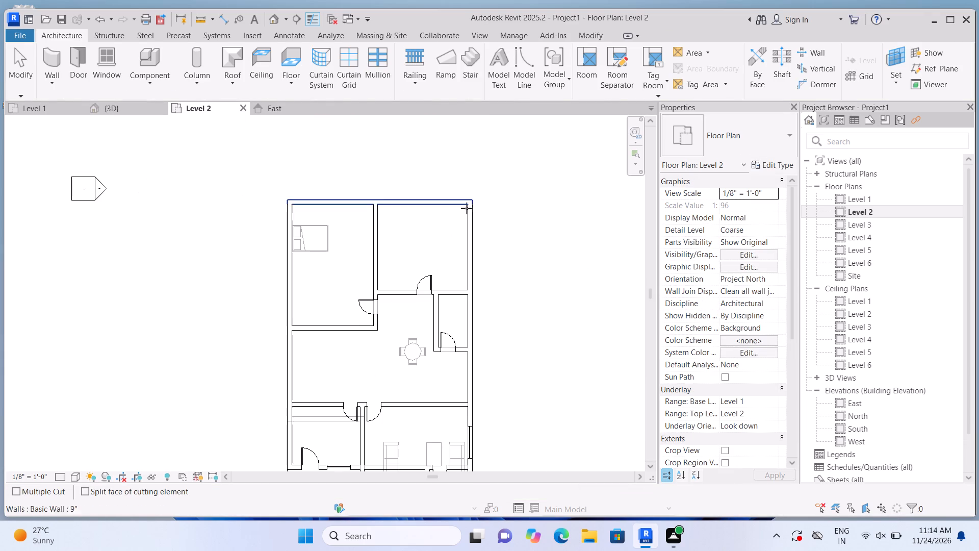
pyautogui.click(42, 49)
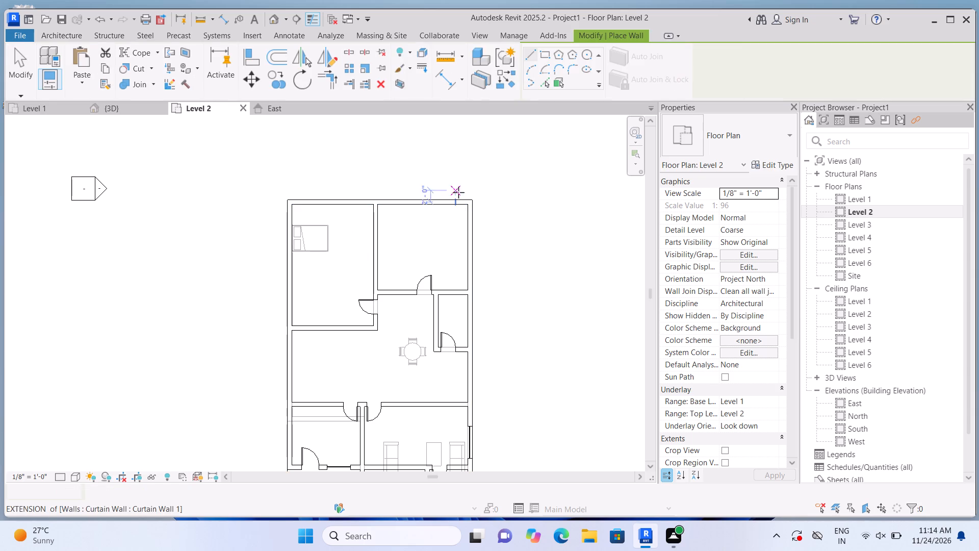
pyautogui.scroll(6, 485, 219)
pyautogui.click(456, 204)
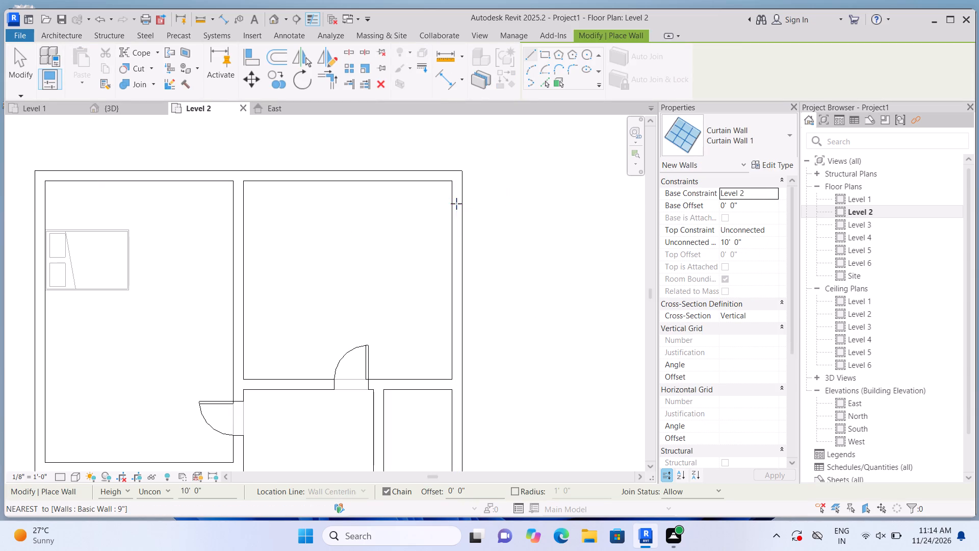
pyautogui.click(453, 268)
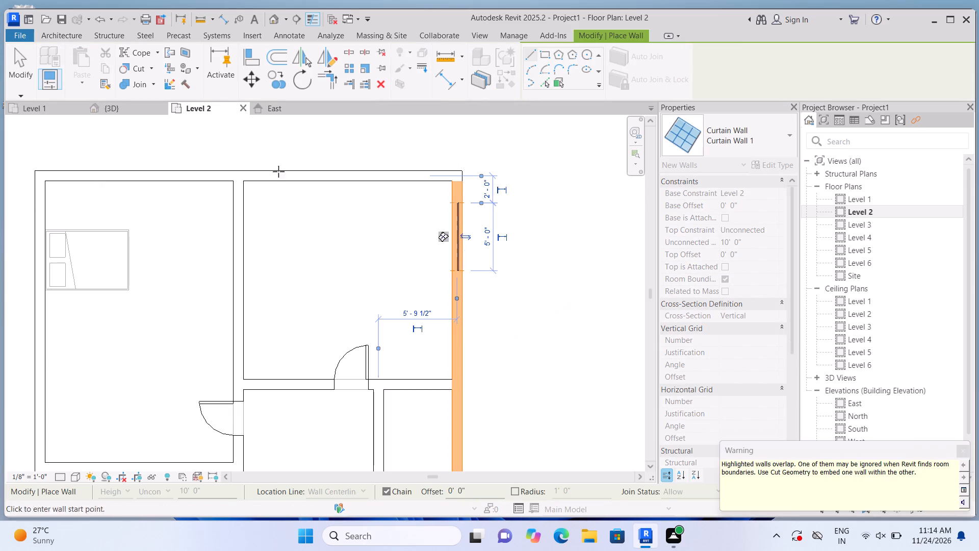
# Use Cut Geometry to embed the north-east room's new curtain wall in the 9" exterior east wall.
pyautogui.click(151, 71)
pyautogui.click(156, 84)
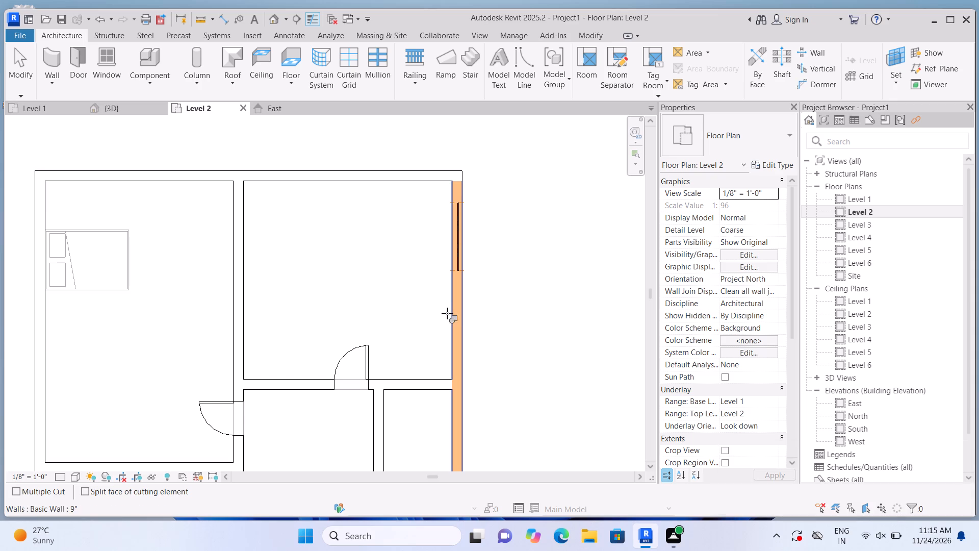
pyautogui.click(447, 313)
pyautogui.click(456, 242)
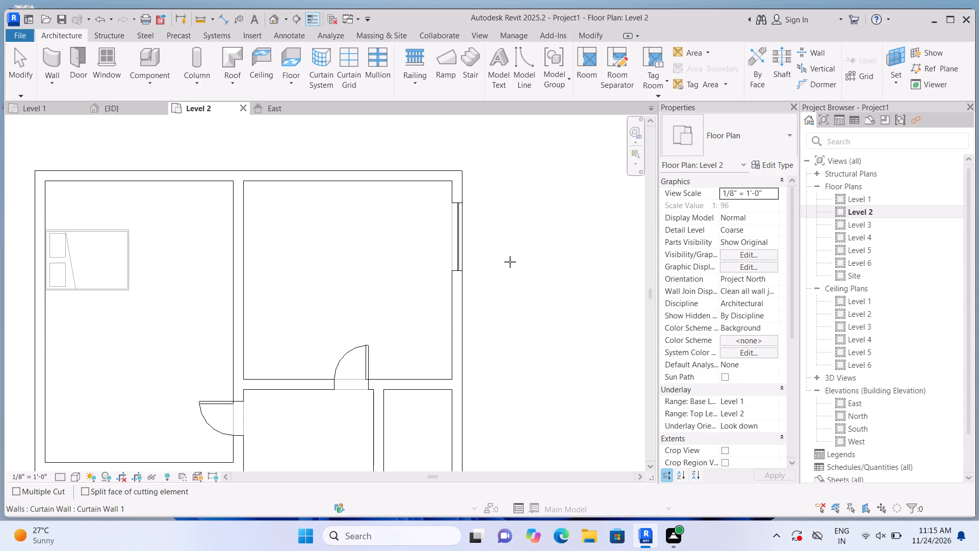
# Draw a 4' 6" long Curtain Wall 1 within the north-east room's exterior north wall, starting 1' 0" from the east wall.
pyautogui.scroll(-3, 513, 266)
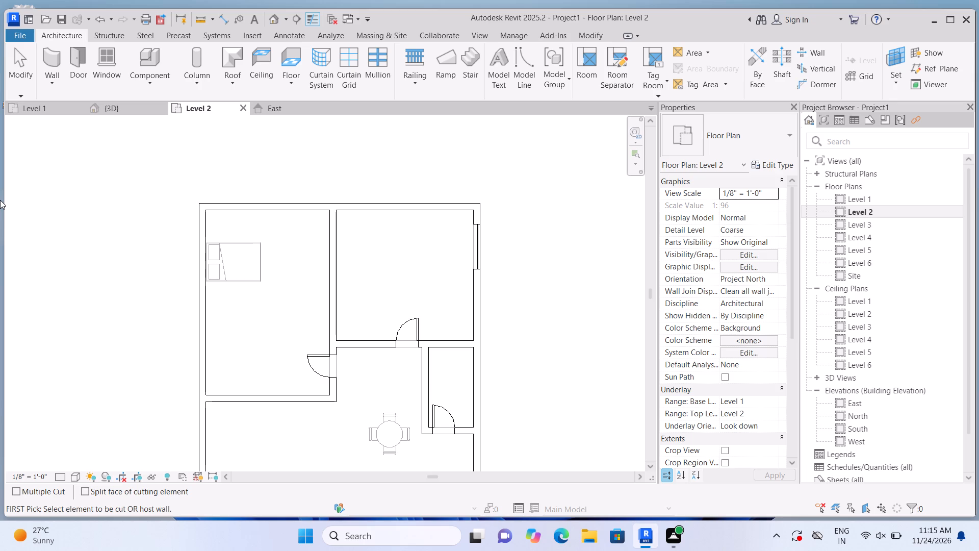
pyautogui.click(47, 63)
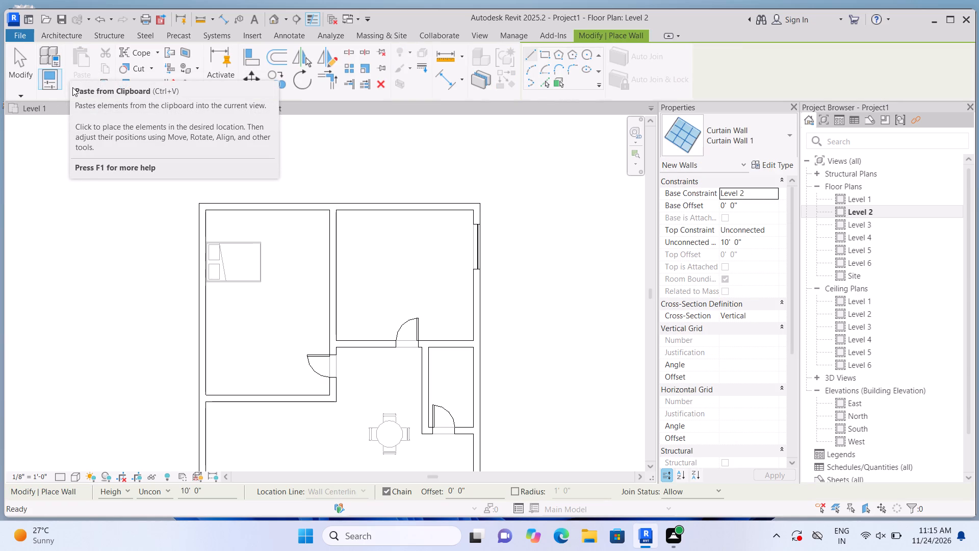
pyautogui.scroll(1, 90, 133)
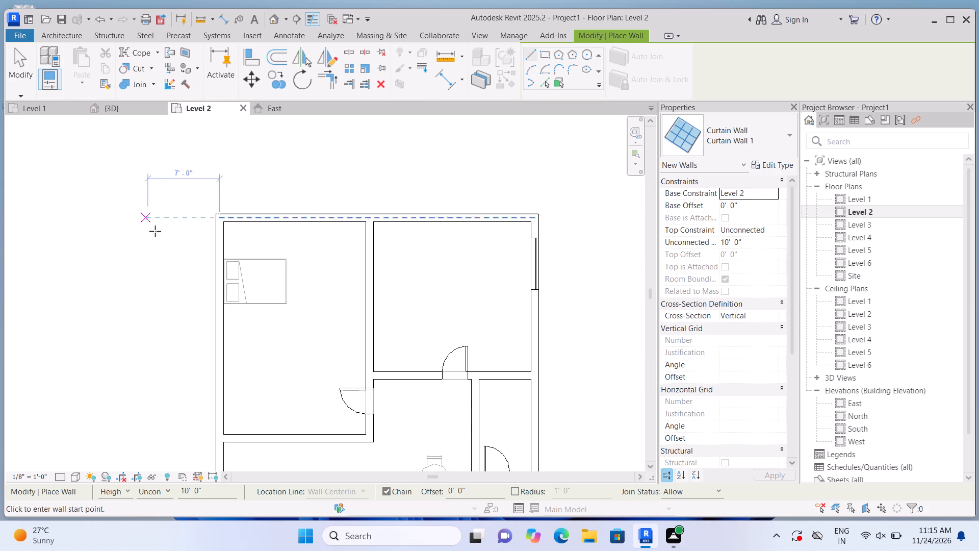
pyautogui.scroll(1, 200, 251)
pyautogui.moveTo(370, 224); pyautogui.dragTo(254, 284, button='middle')
pyautogui.scroll(1, 475, 303)
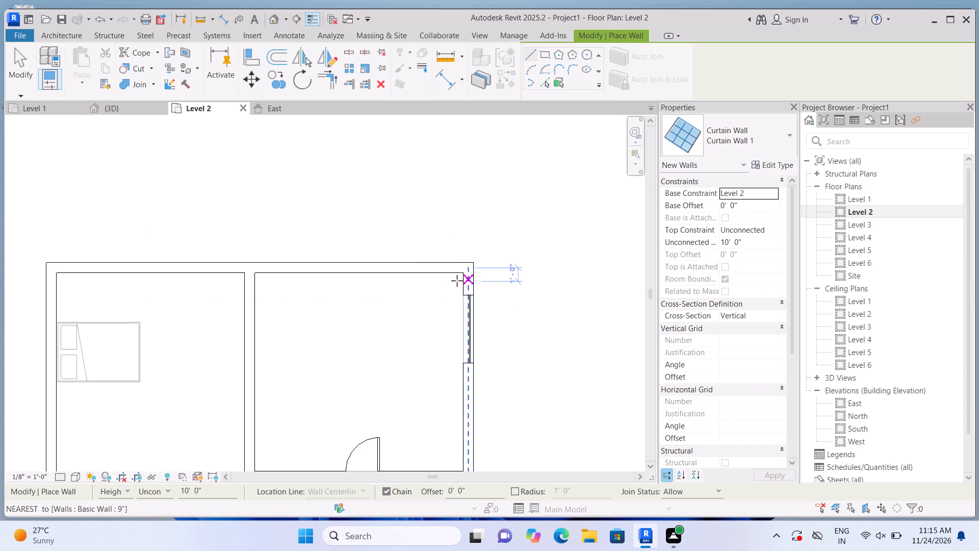
pyautogui.scroll(3, 446, 277)
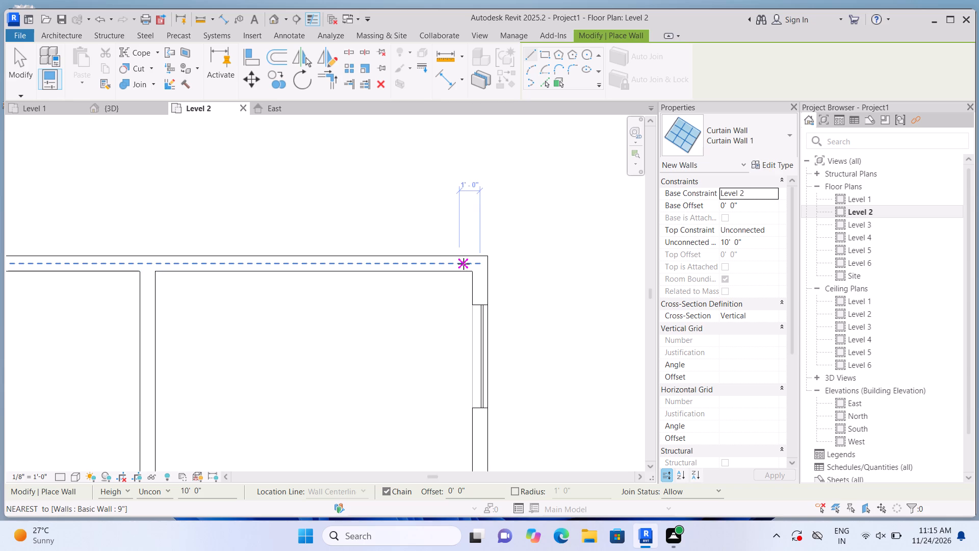
pyautogui.click(463, 264)
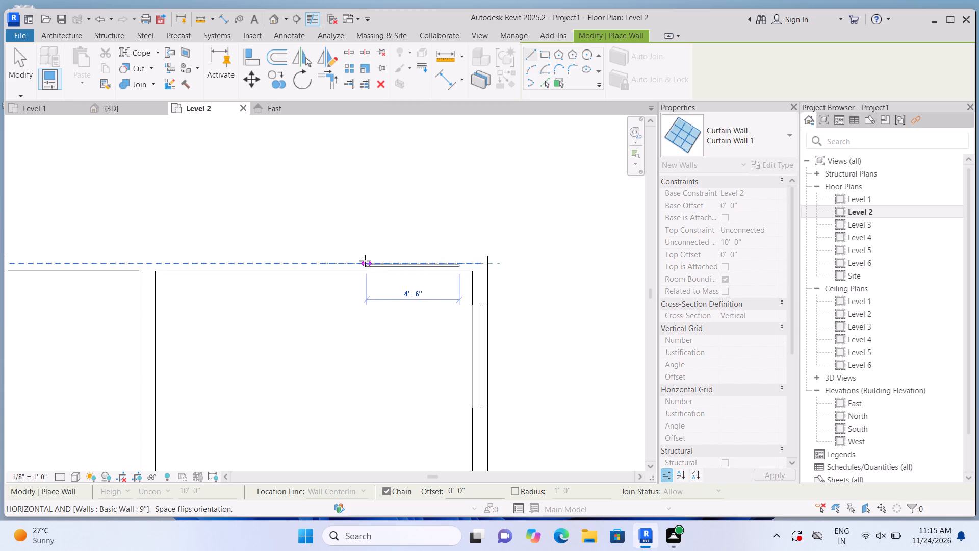
pyautogui.click(365, 261)
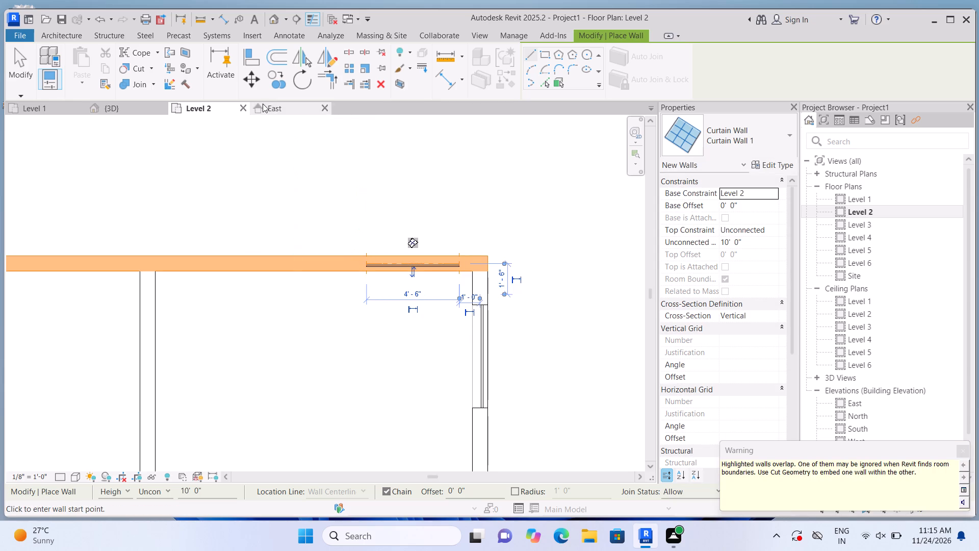
# Use Cut Geometry to embed the north-east room's 4' 6" curtain wall in the 9" exterior north wall.
pyautogui.click(154, 64)
pyautogui.click(158, 81)
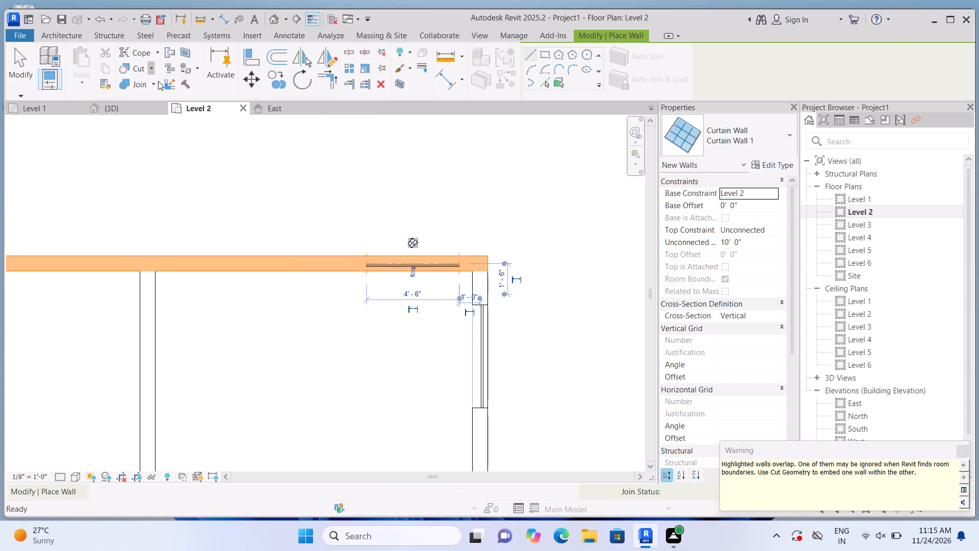
pyautogui.click(242, 258)
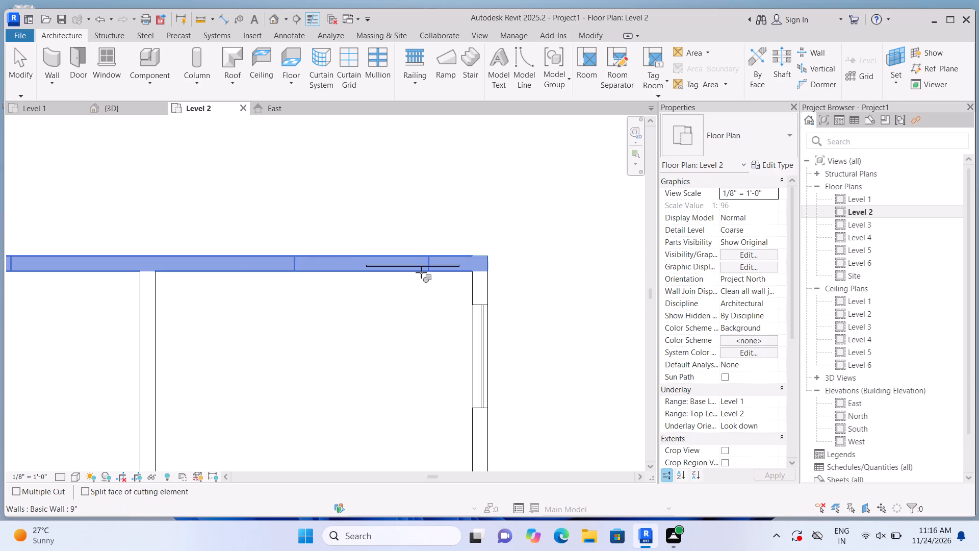
pyautogui.click(424, 263)
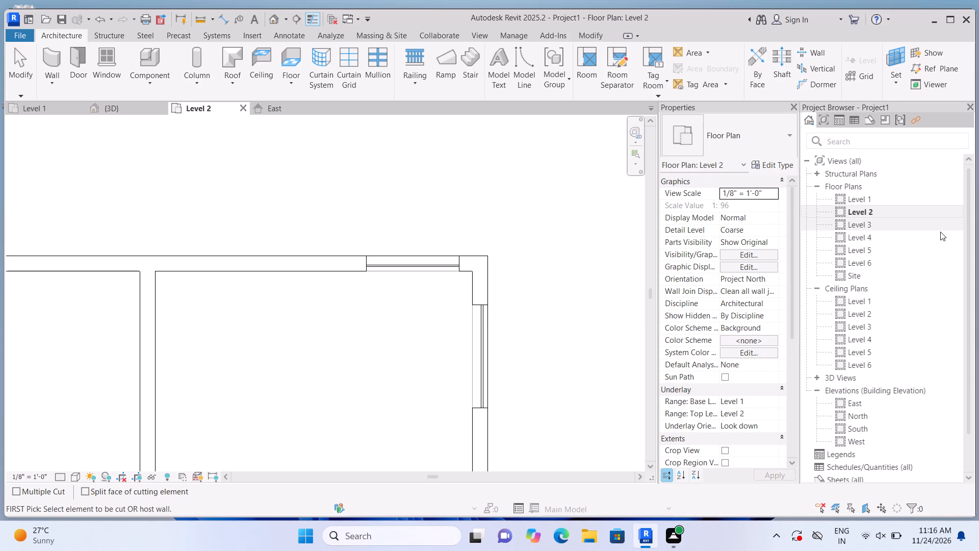
# Draw a 5' 0" long Curtain Wall 1 within the north-west room's exterior north wall, starting 1' 6" from the west wall.
pyautogui.scroll(-7, 446, 290)
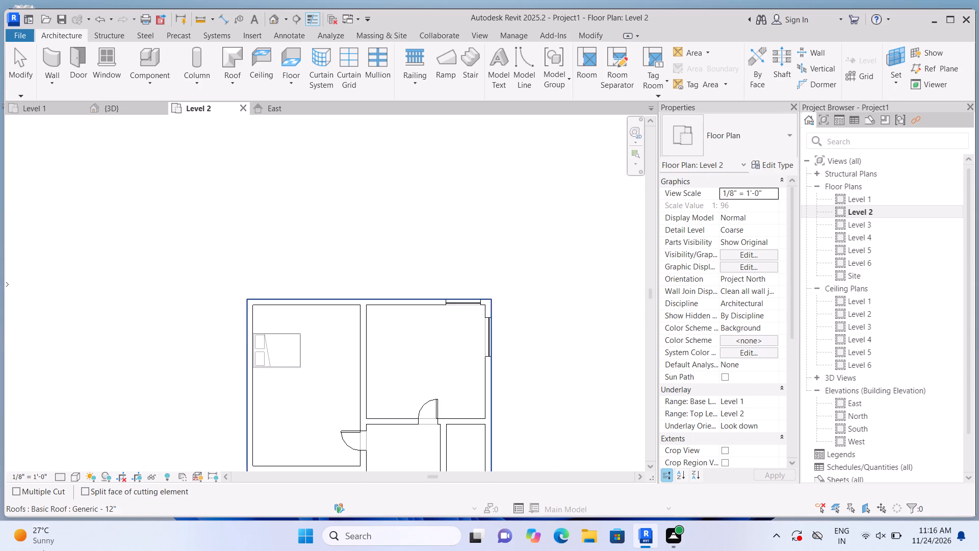
pyautogui.scroll(1, 11, 547)
pyautogui.scroll(2, 15, 433)
pyautogui.scroll(-3, 154, 356)
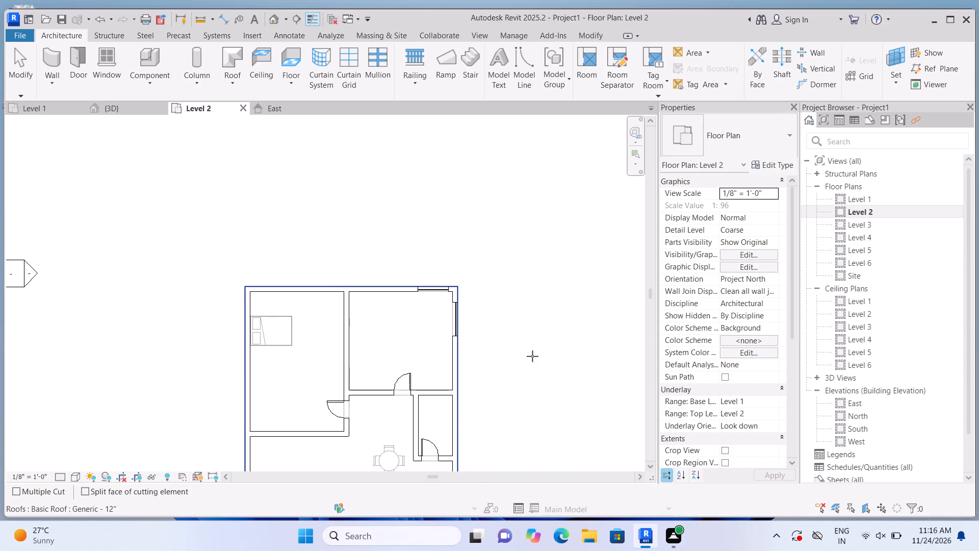
pyautogui.scroll(2, 467, 330)
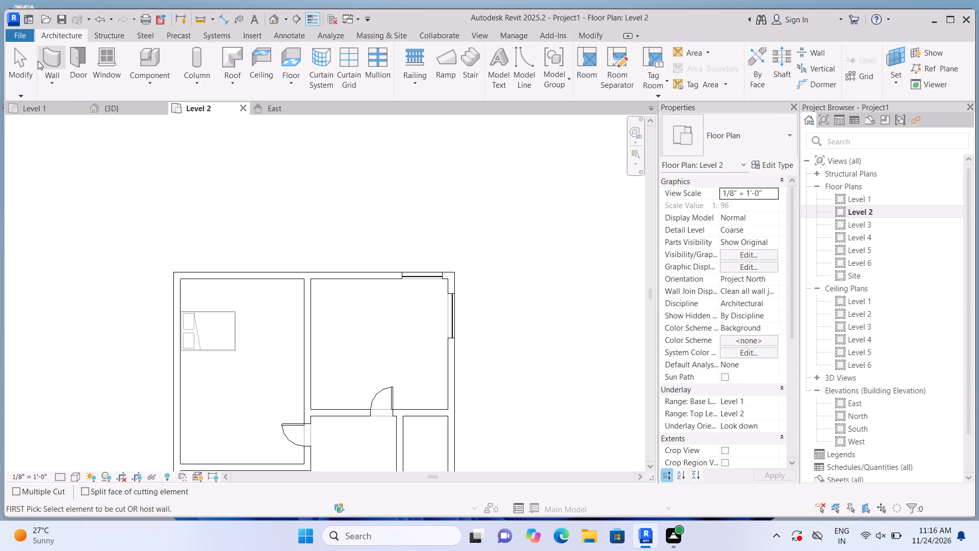
pyautogui.click(38, 61)
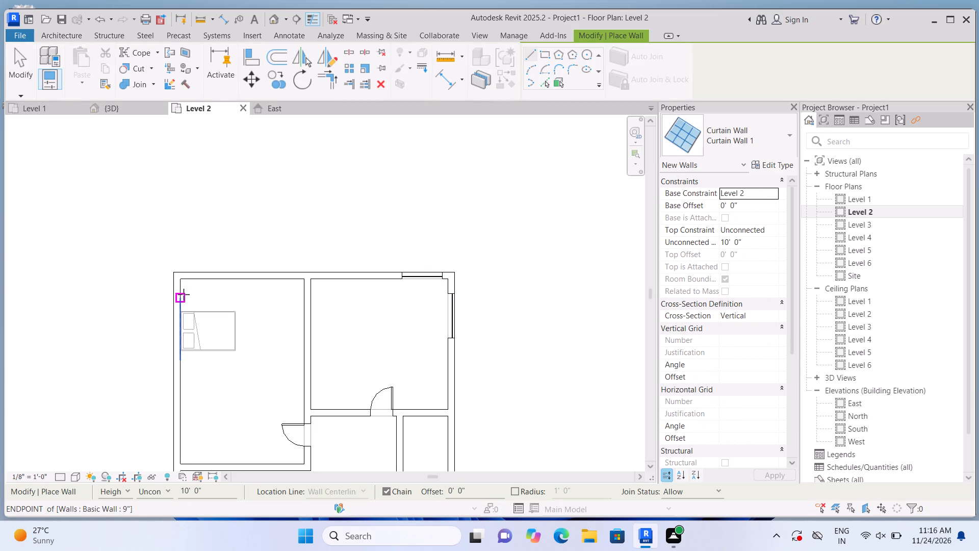
pyautogui.scroll(2, 190, 294)
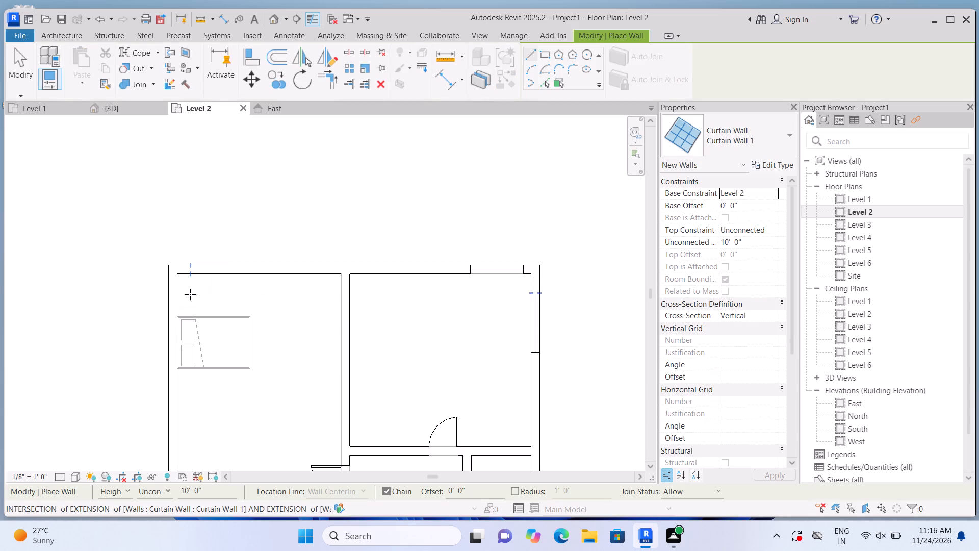
pyautogui.click(186, 272)
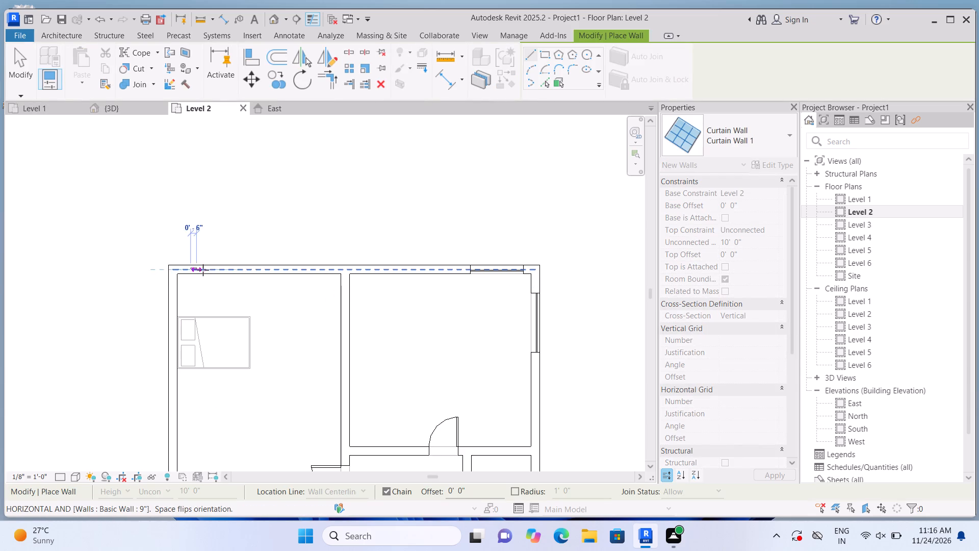
pyautogui.click(251, 271)
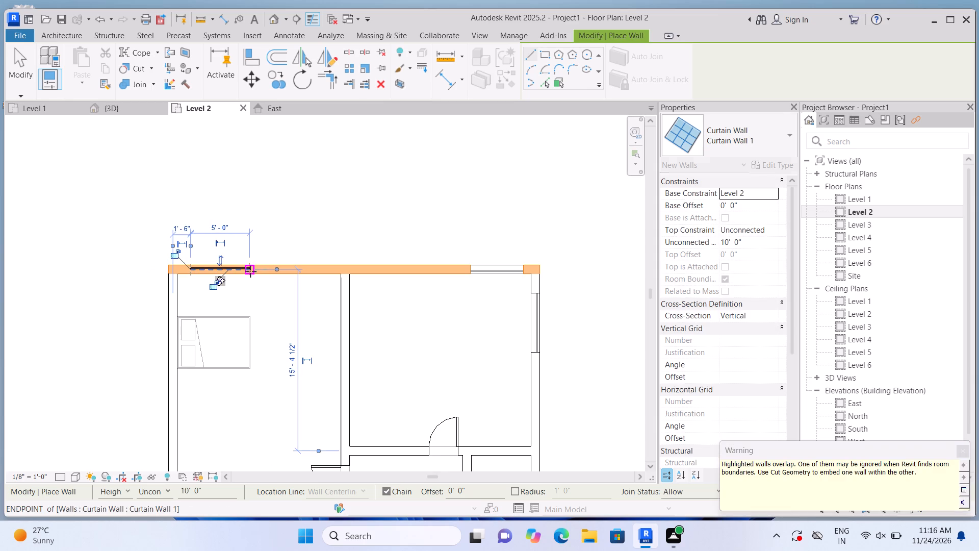
# Use Cut Geometry to embed the north-west room's new curtain wall in the 9" exterior north wall.
pyautogui.click(148, 71)
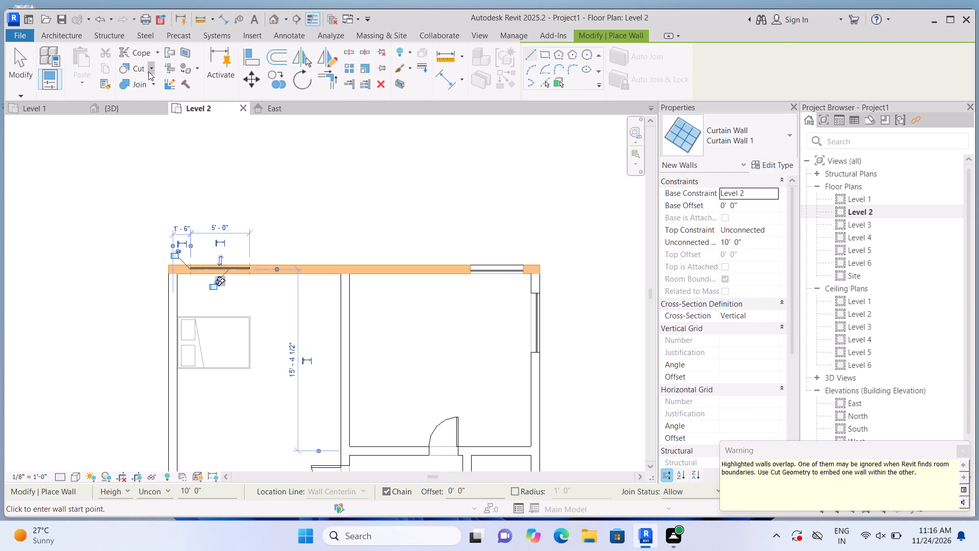
pyautogui.click(148, 86)
pyautogui.click(298, 266)
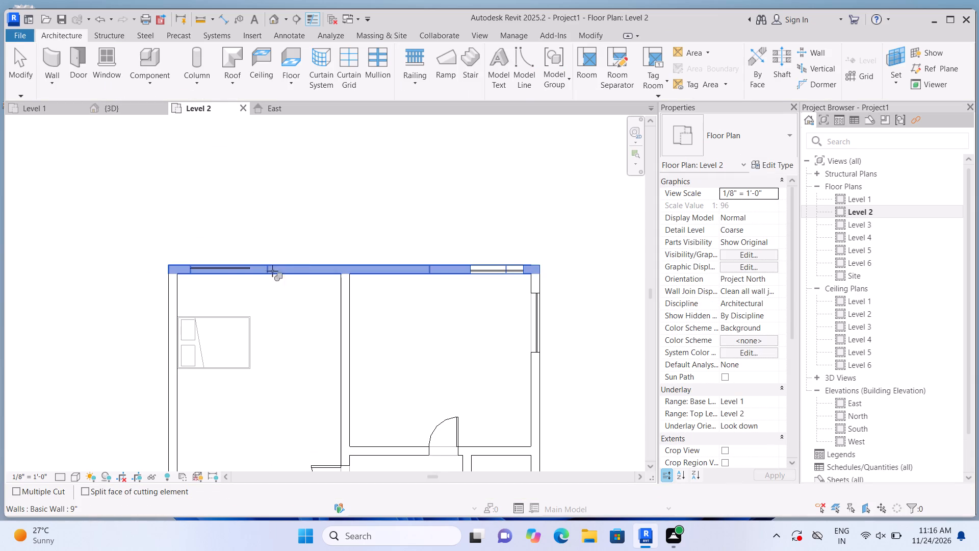
pyautogui.click(238, 267)
# Draw a 5' 6" long Curtain Wall 1 within the north-west room's exterior west wall, starting 1' 6" from the north wall.
pyautogui.scroll(-6, 244, 181)
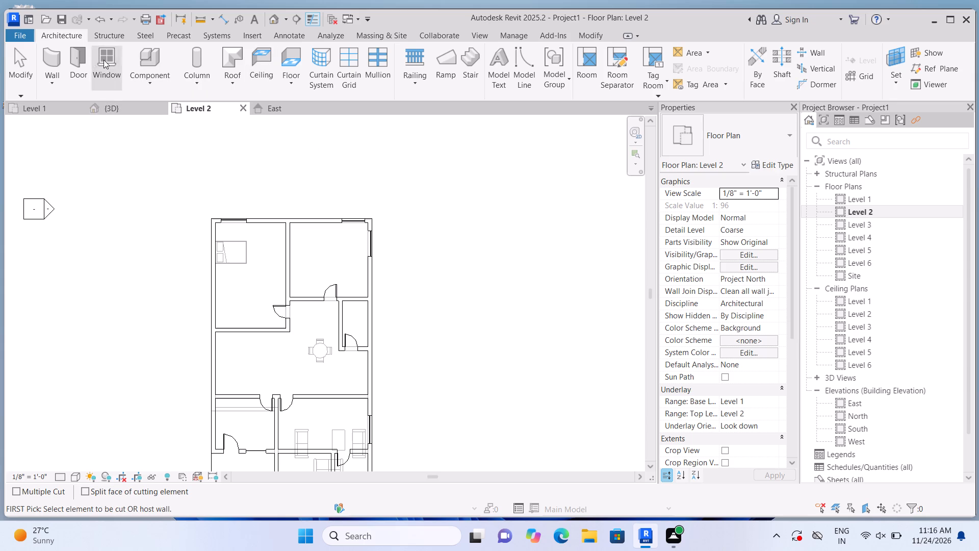
pyautogui.click(54, 56)
pyautogui.scroll(1, 194, 261)
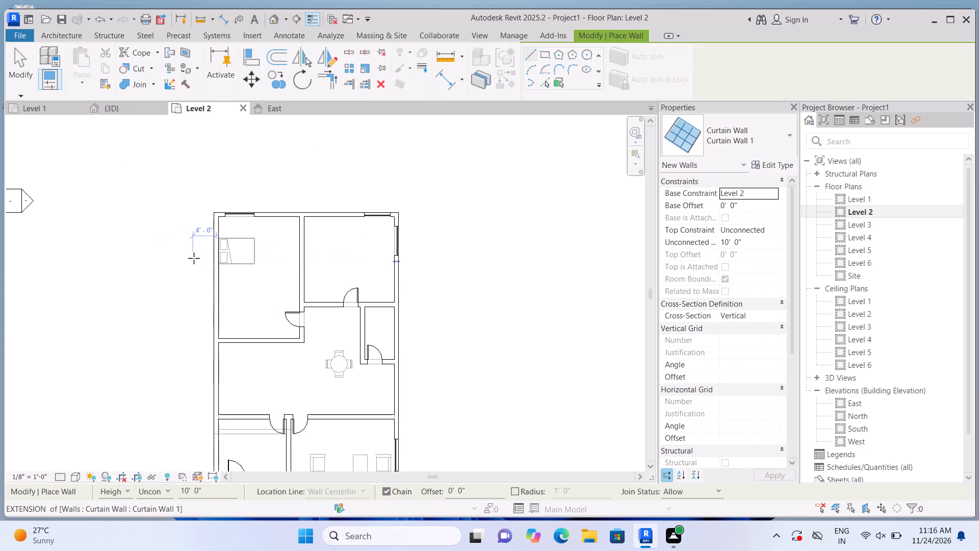
pyautogui.scroll(4, 195, 261)
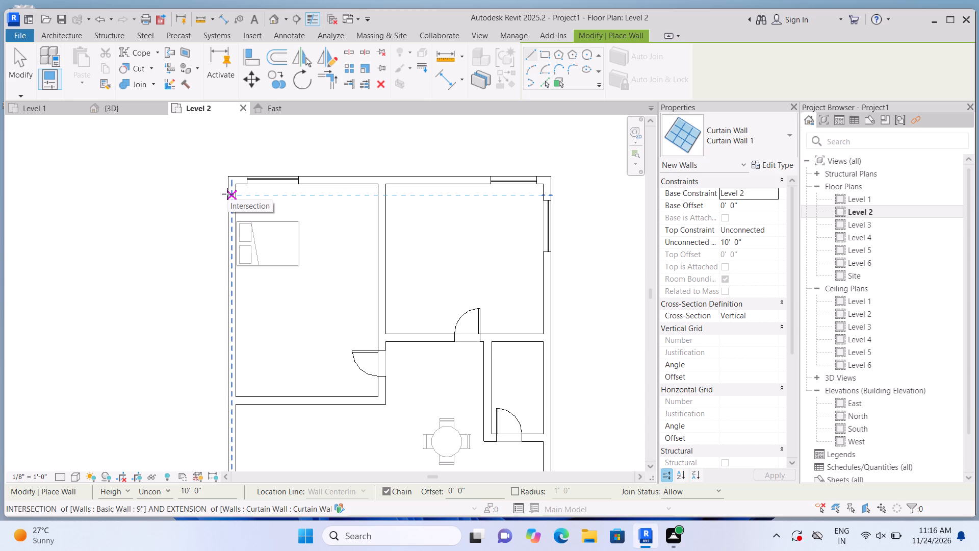
pyautogui.click(229, 191)
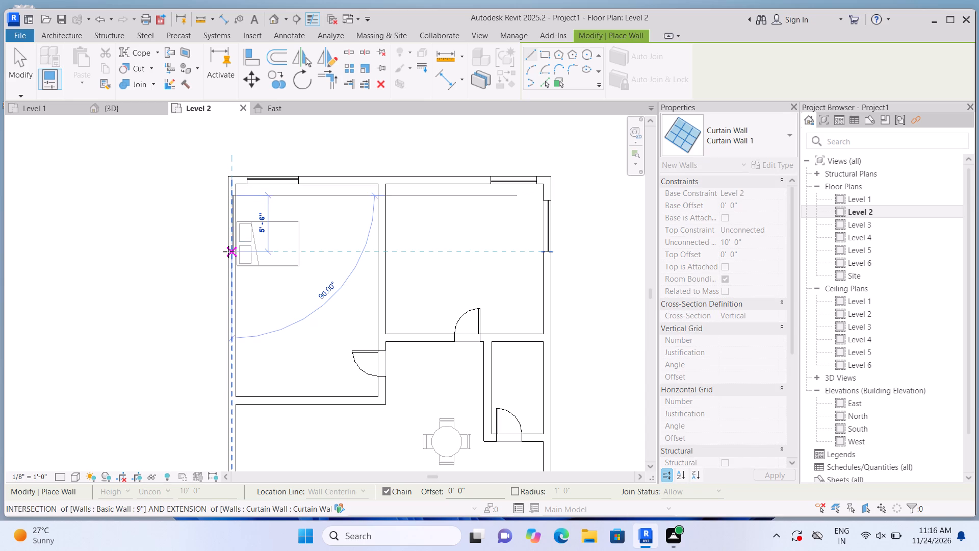
pyautogui.click(228, 251)
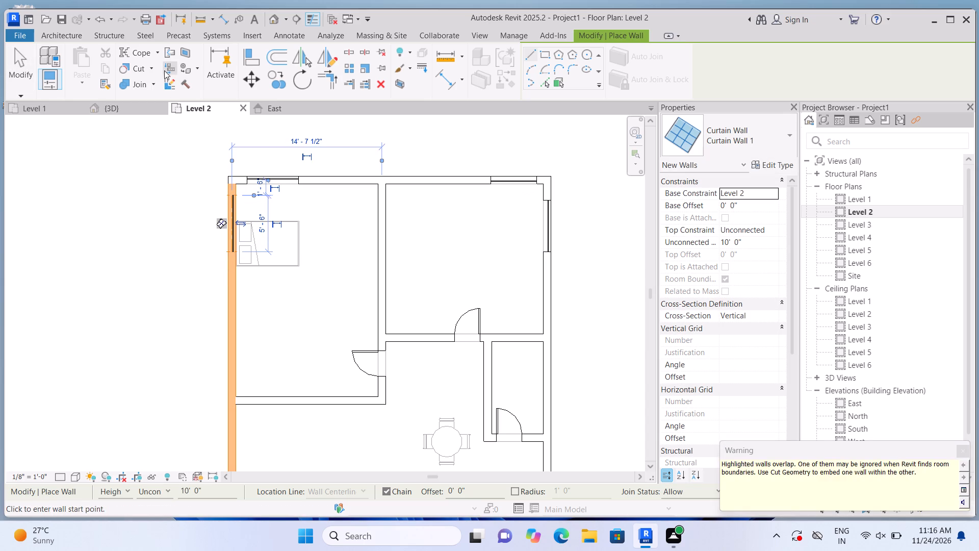
# Use Cut Geometry to embed the north-west room's 5' 6" curtain wall in the 9" exterior west wall.
pyautogui.click(153, 66)
pyautogui.click(156, 86)
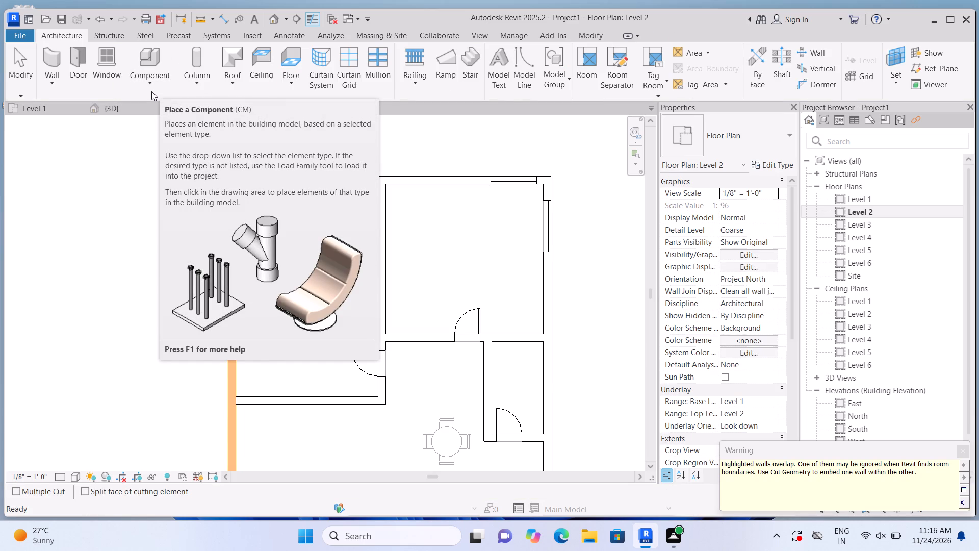
pyautogui.scroll(1, 157, 96)
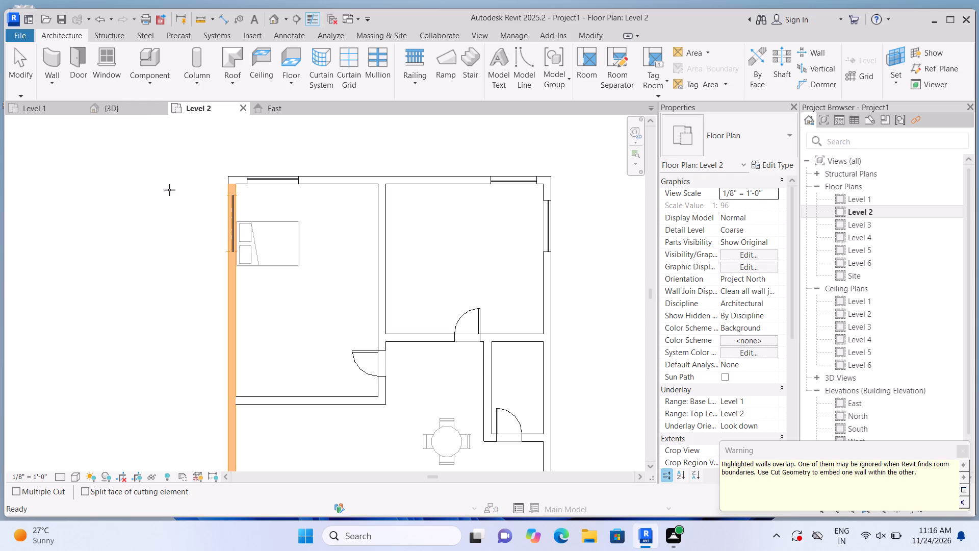
pyautogui.scroll(2, 188, 276)
pyautogui.moveTo(238, 218); pyautogui.dragTo(225, 282, button='middle')
pyautogui.scroll(2, 226, 300)
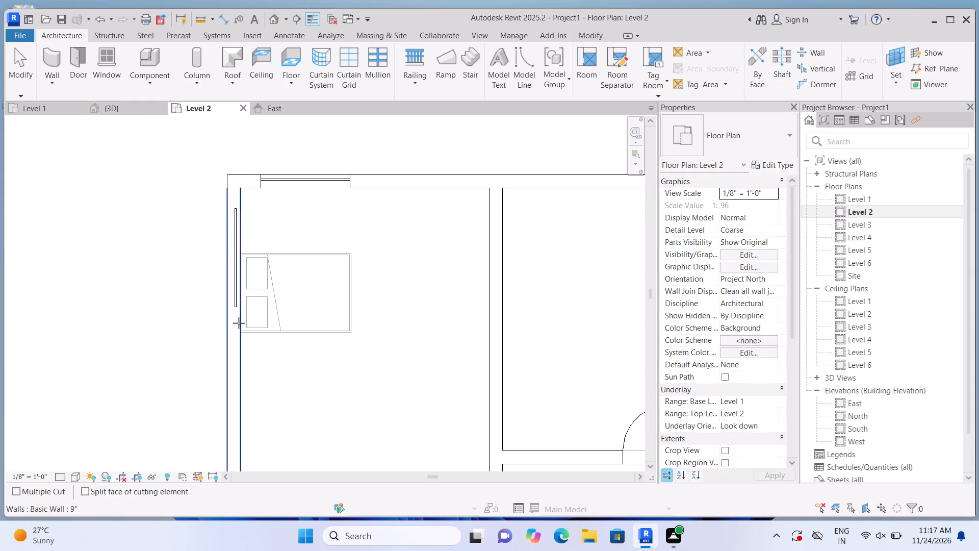
pyautogui.scroll(1, 239, 320)
pyautogui.click(228, 326)
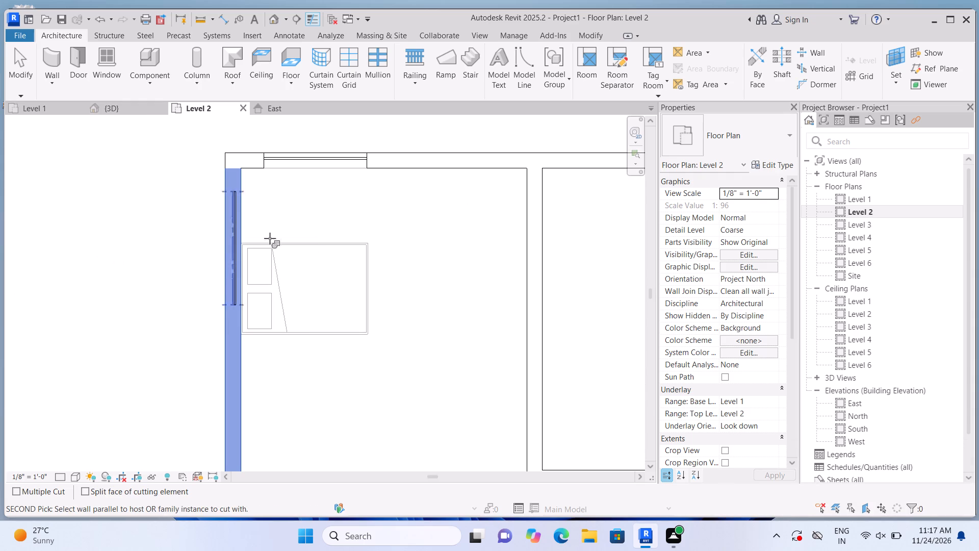
pyautogui.click(235, 238)
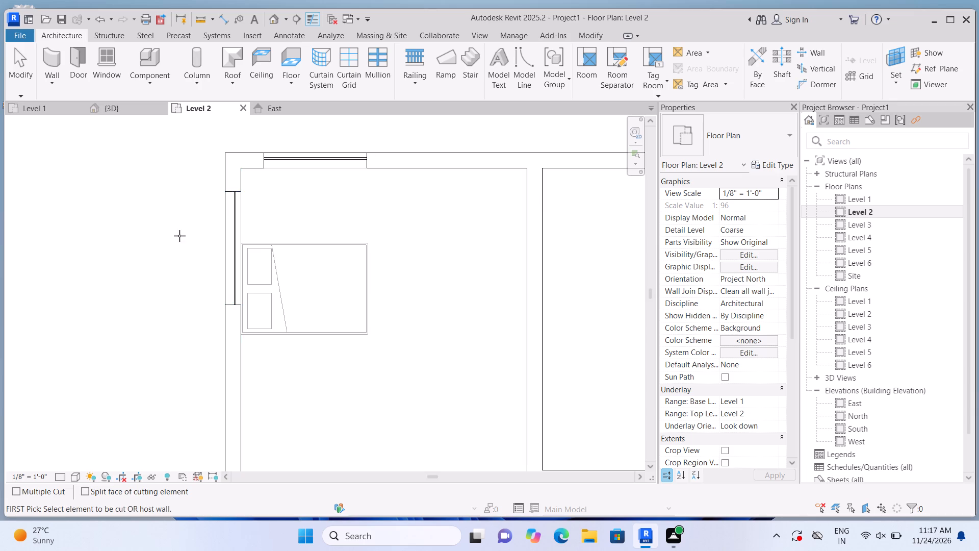
# Draw a Curtain Wall 1 segment within the exterior west wall of the south-west room, beside the door to the balcony.
pyautogui.scroll(-10, 179, 235)
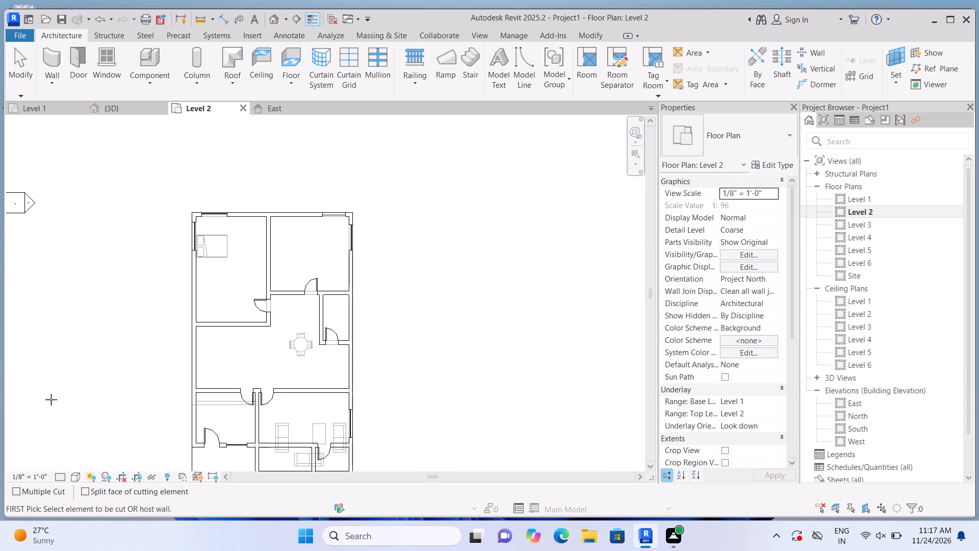
pyautogui.scroll(-4, 46, 471)
pyautogui.scroll(1, 110, 433)
pyautogui.moveTo(110, 433); pyautogui.dragTo(112, 433, button='middle')
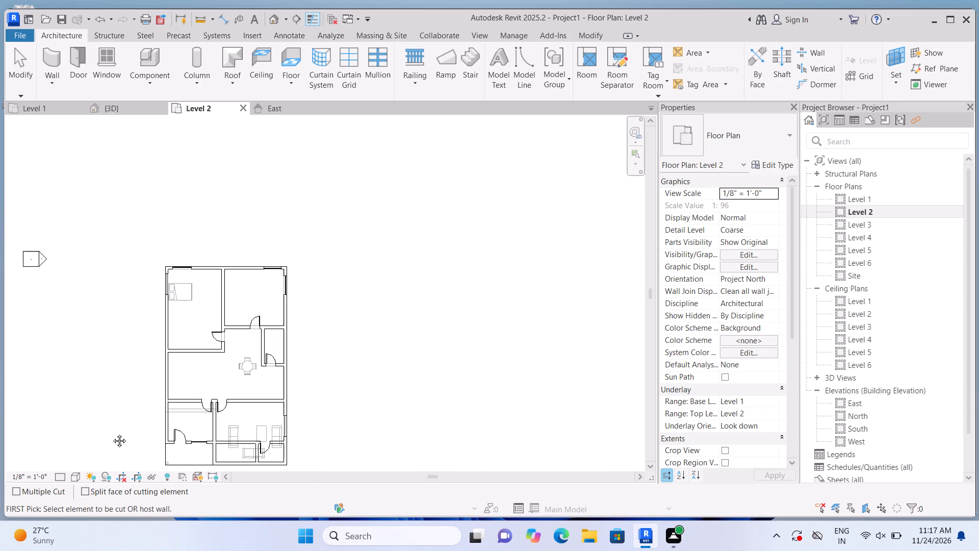
pyautogui.moveTo(112, 433); pyautogui.dragTo(127, 362, button='middle')
pyautogui.scroll(6, 179, 359)
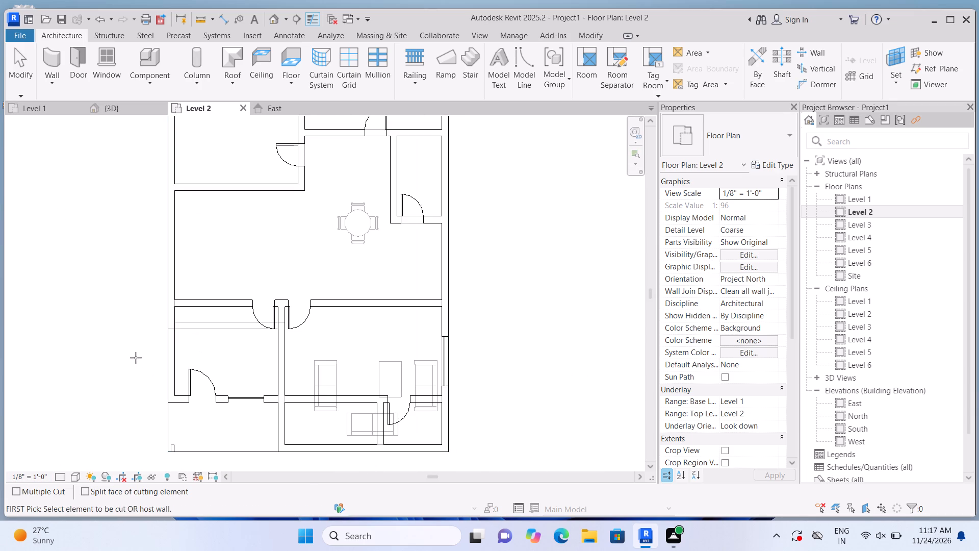
pyautogui.click(47, 49)
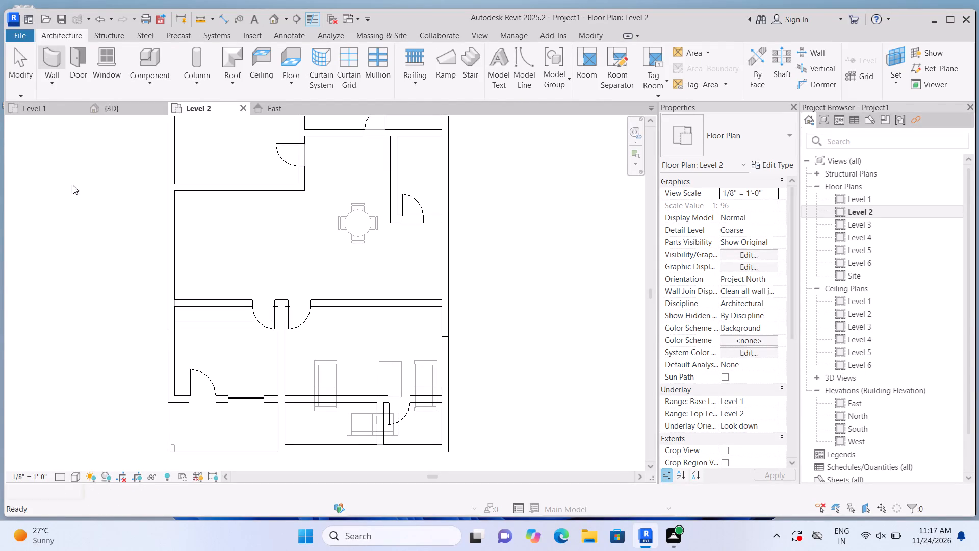
pyautogui.scroll(3, 176, 376)
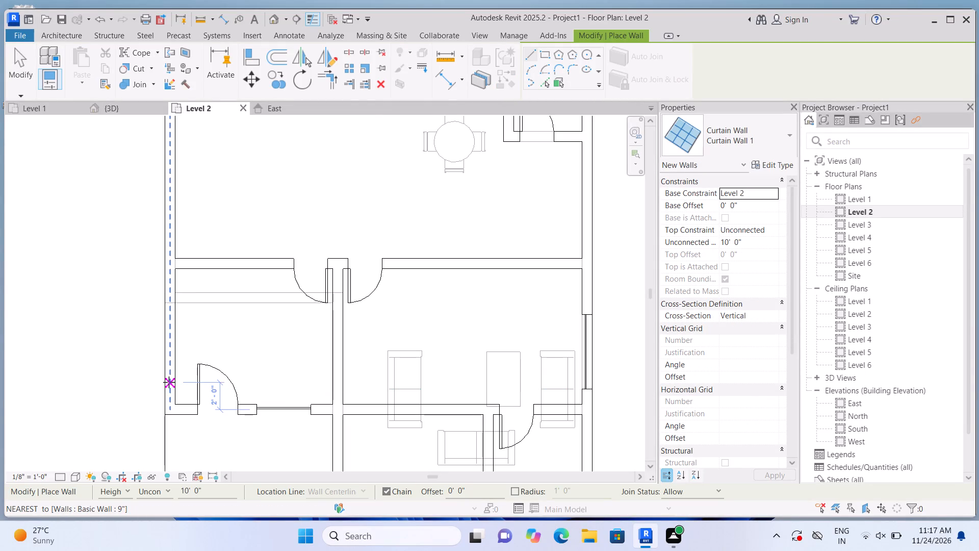
pyautogui.scroll(-6, 169, 382)
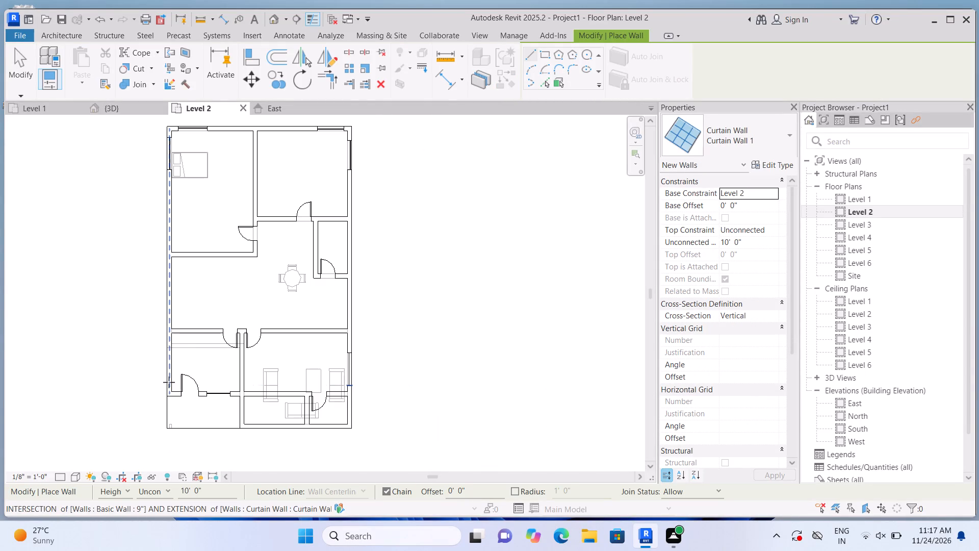
pyautogui.moveTo(176, 273); pyautogui.dragTo(179, 304, button='middle')
pyautogui.scroll(2, 177, 413)
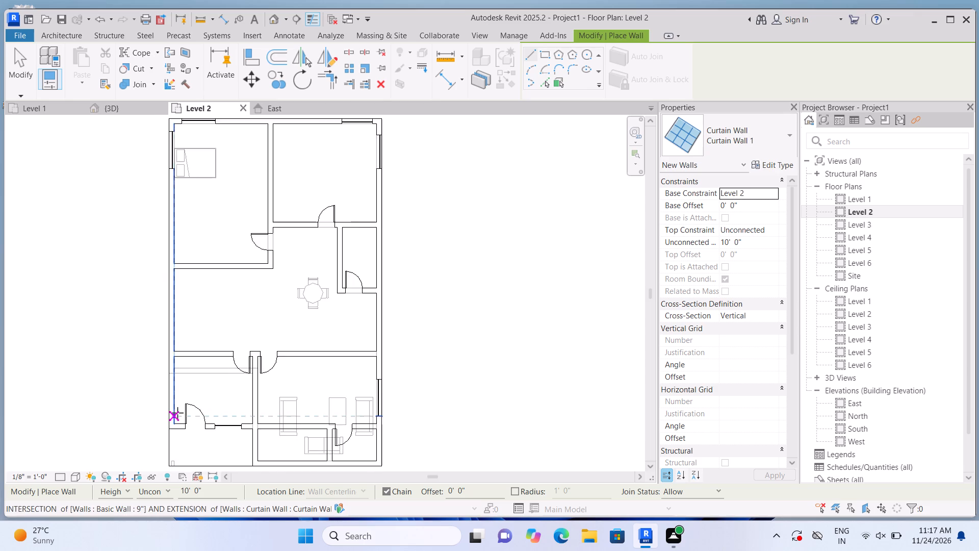
pyautogui.scroll(4, 177, 413)
pyautogui.click(167, 412)
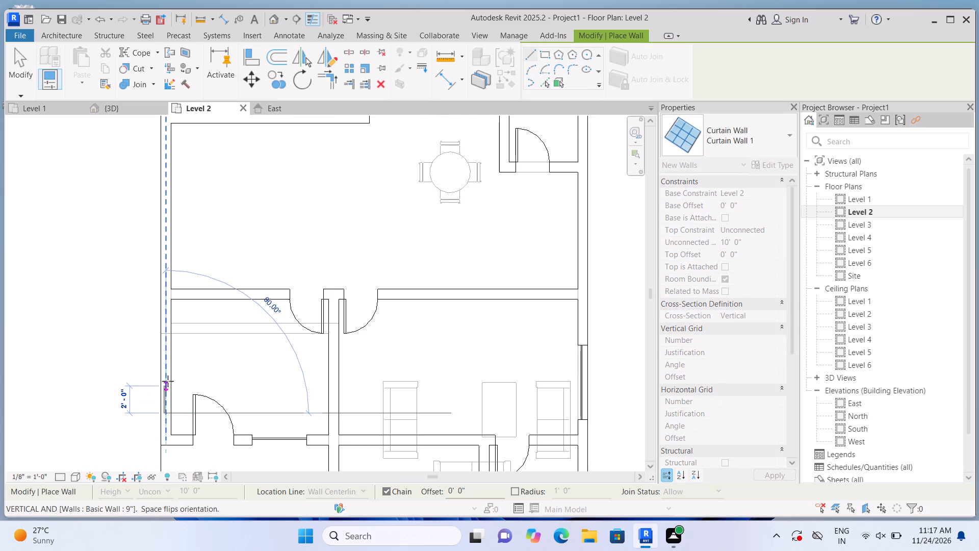
pyautogui.doubleClick(165, 360)
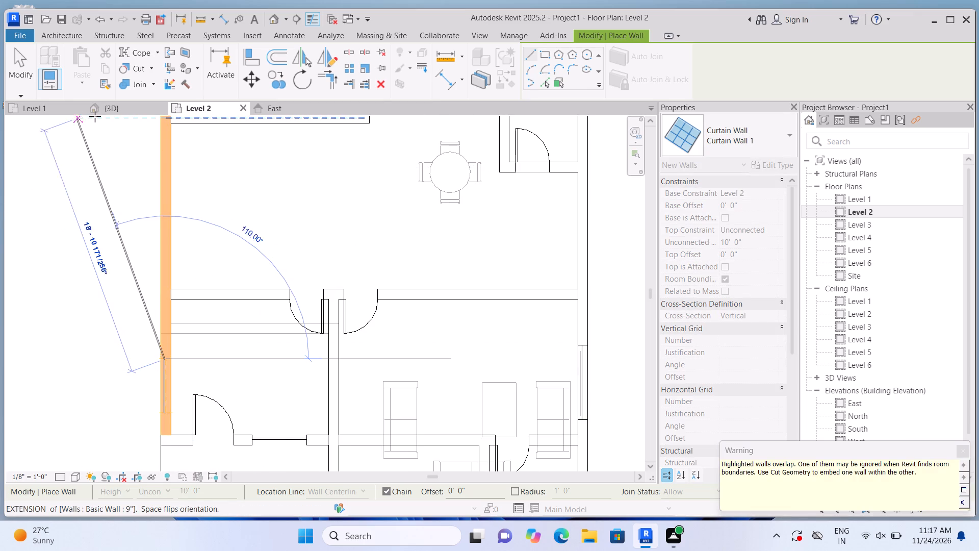
# Use Cut Geometry to embed the south-west room's new curtain wall in the 9" exterior west wall.
pyautogui.click(153, 67)
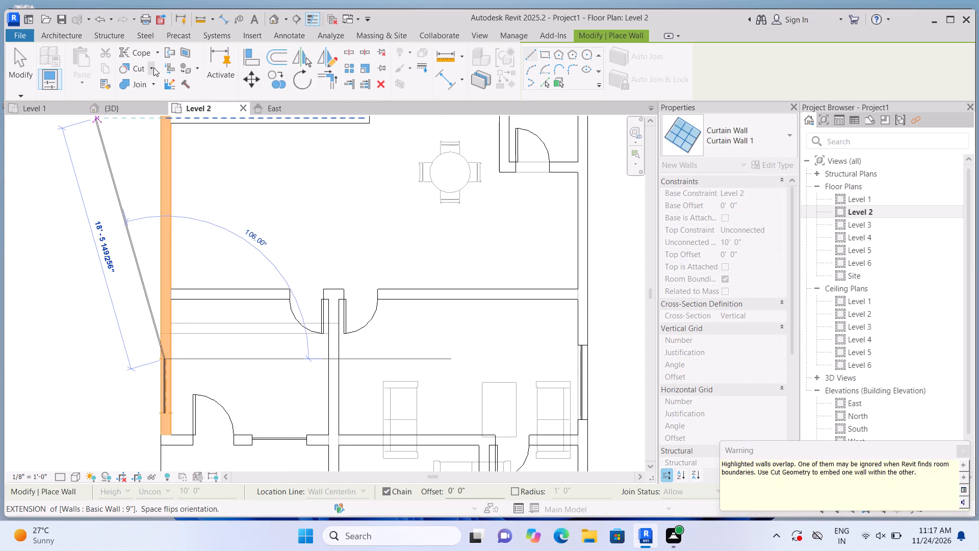
pyautogui.click(158, 87)
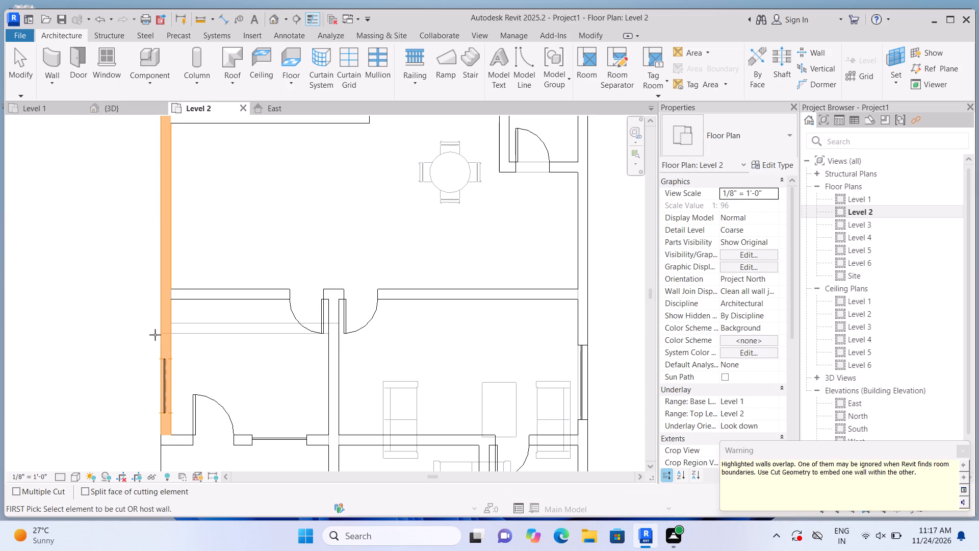
pyautogui.click(167, 336)
pyautogui.click(162, 373)
pyautogui.scroll(-2, 119, 324)
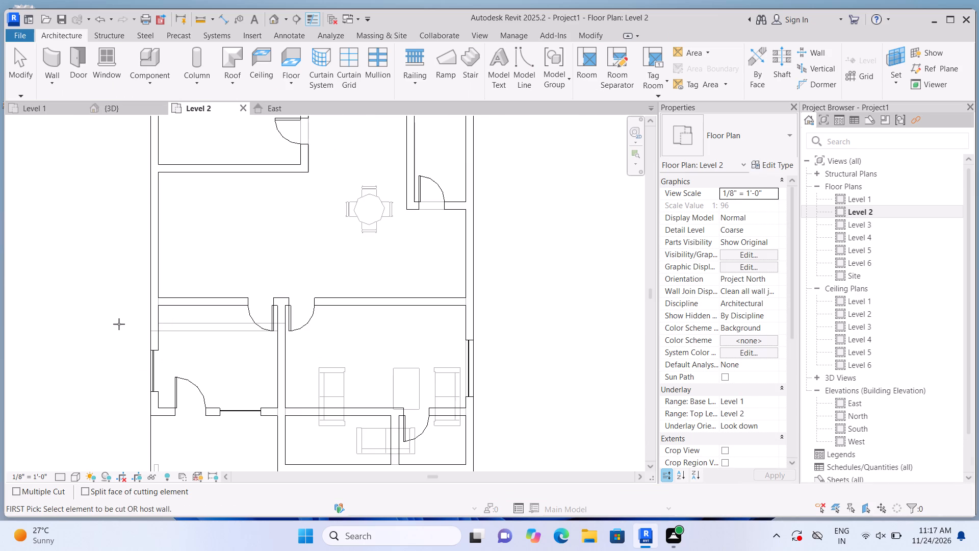
# In the 3D front view, raise Level 2's 36" x 84" Single-Flush balcony door to a sill height of 1' 2".
pyautogui.click(273, 21)
pyautogui.scroll(-8, 237, 240)
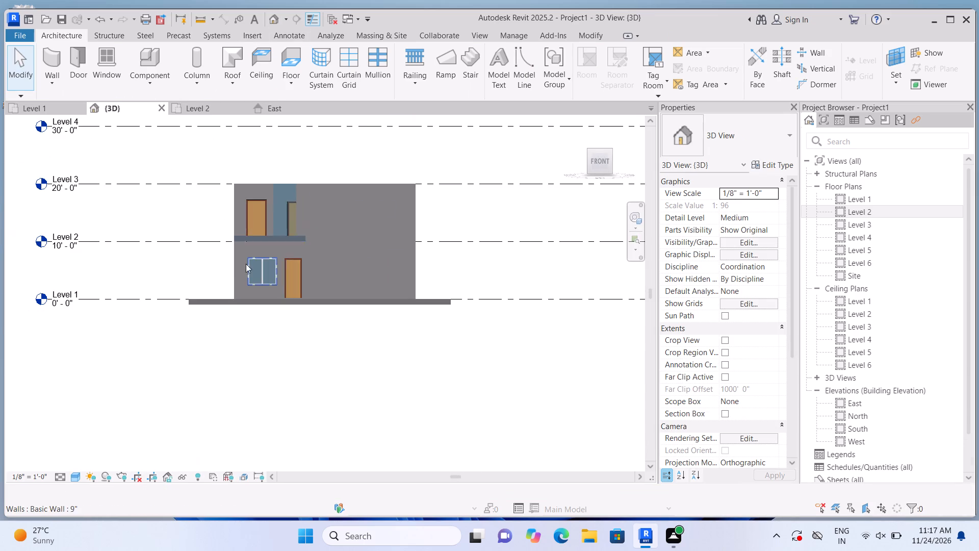
pyautogui.moveTo(284, 161); pyautogui.dragTo(260, 209, button='middle')
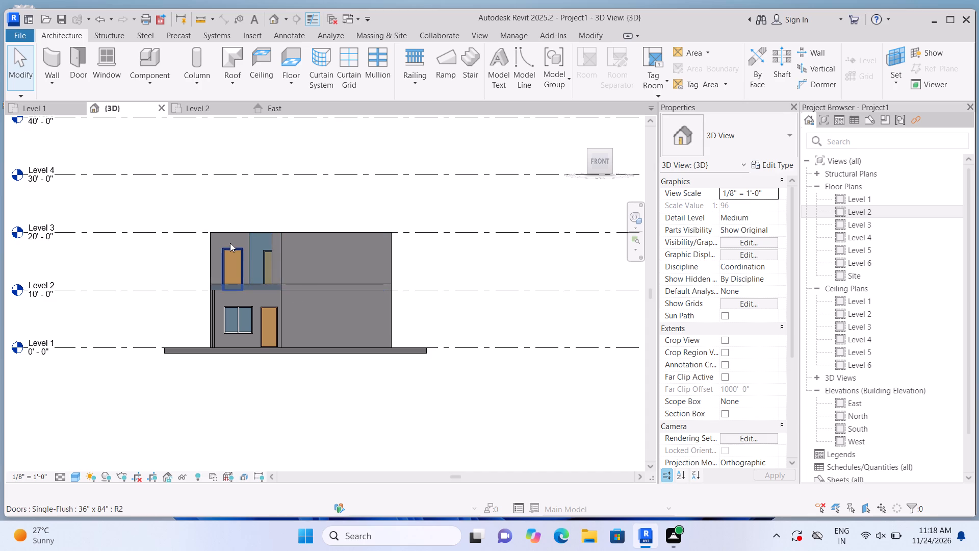
pyautogui.scroll(4, 230, 243)
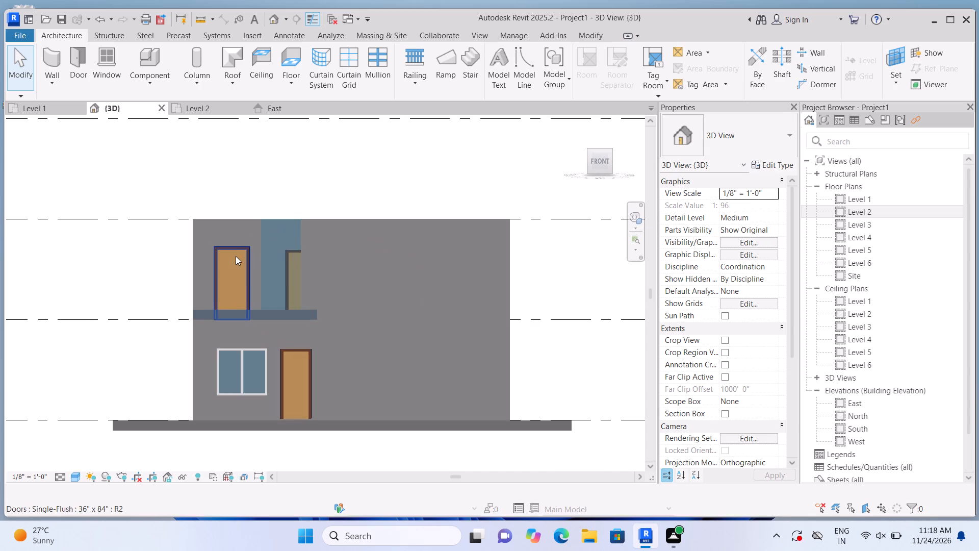
pyautogui.scroll(2, 236, 256)
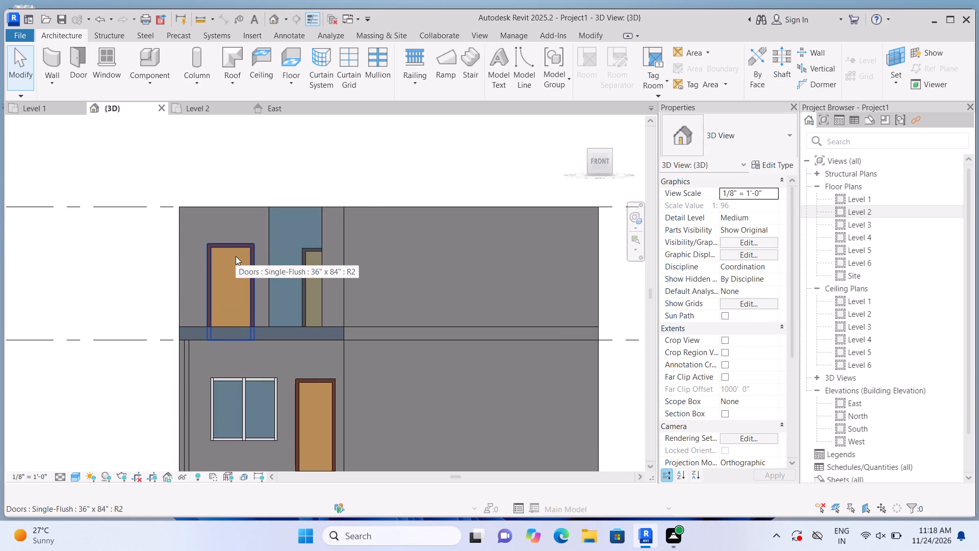
pyautogui.scroll(1, 236, 256)
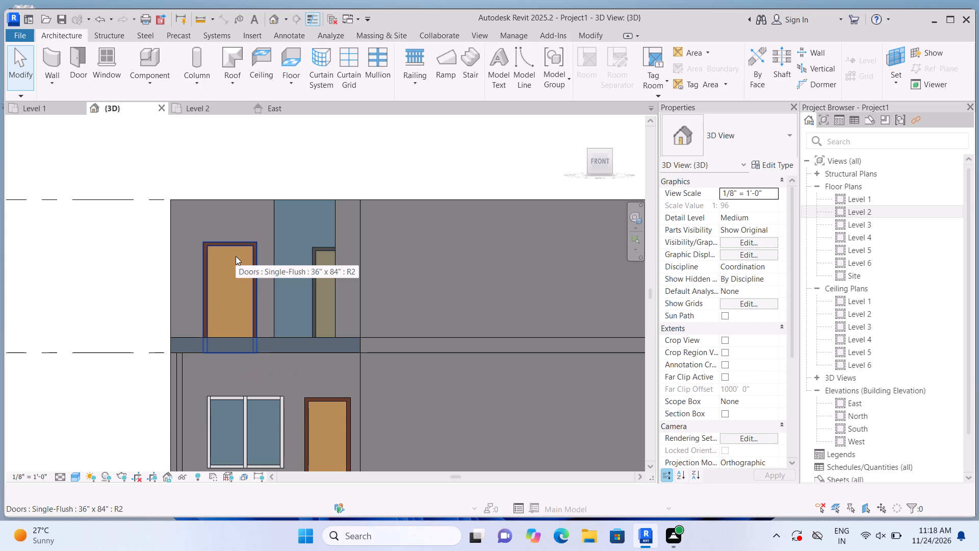
pyautogui.scroll(1, 236, 256)
pyautogui.click(236, 256)
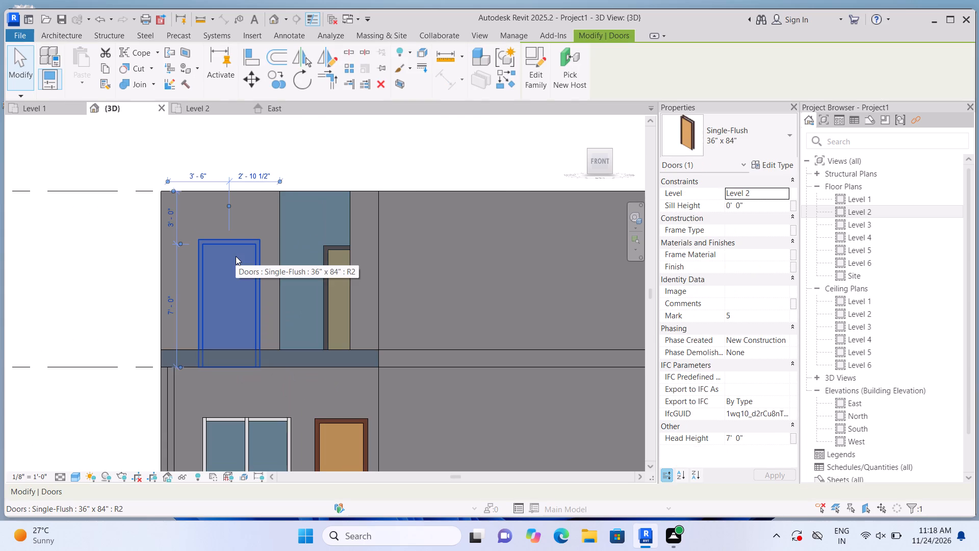
pyautogui.press('Up')
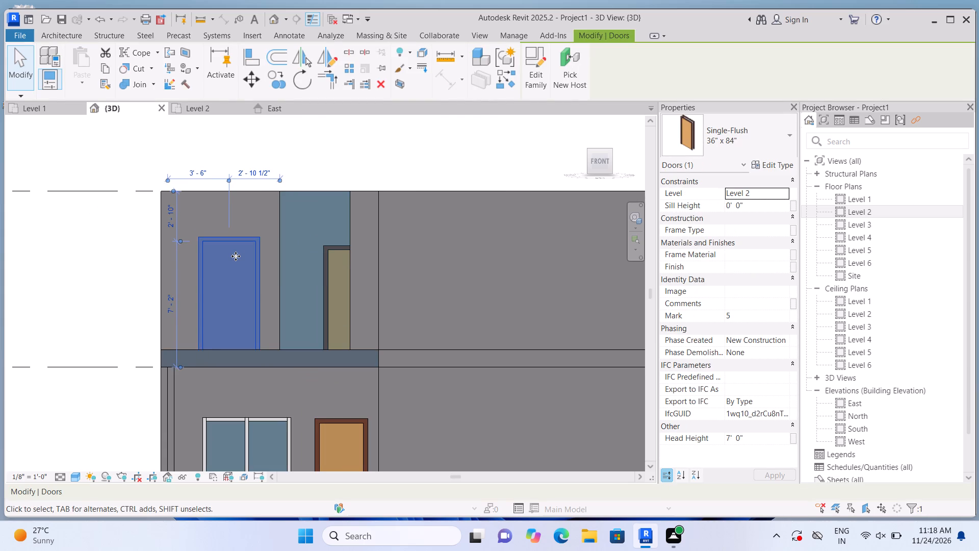
pyautogui.press('Up')
pyautogui.press('Up')
pyautogui.press('Up')
pyautogui.press('Up')
pyautogui.press('Up')
pyautogui.press('Up')
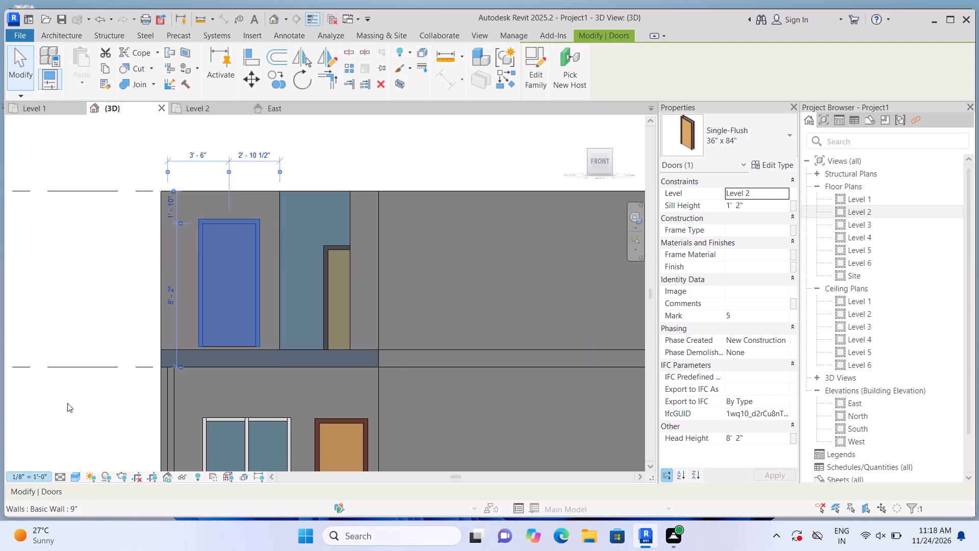
pyautogui.click(107, 291)
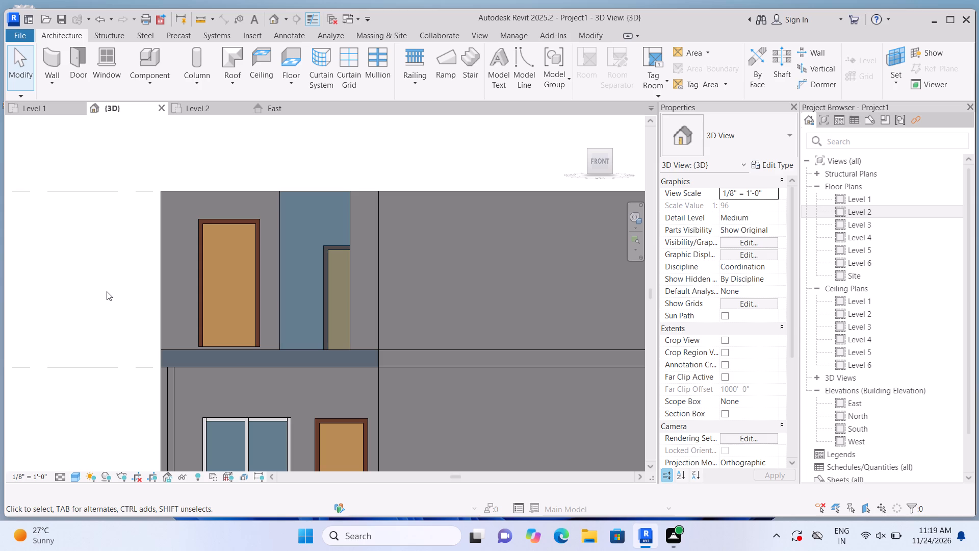
# Widen the Level 2 front curtain wall beside the balcony door to 4' 6", extending its edge farther from the door.
pyautogui.scroll(-3, 300, 348)
pyautogui.scroll(3, 305, 317)
pyautogui.click(305, 317)
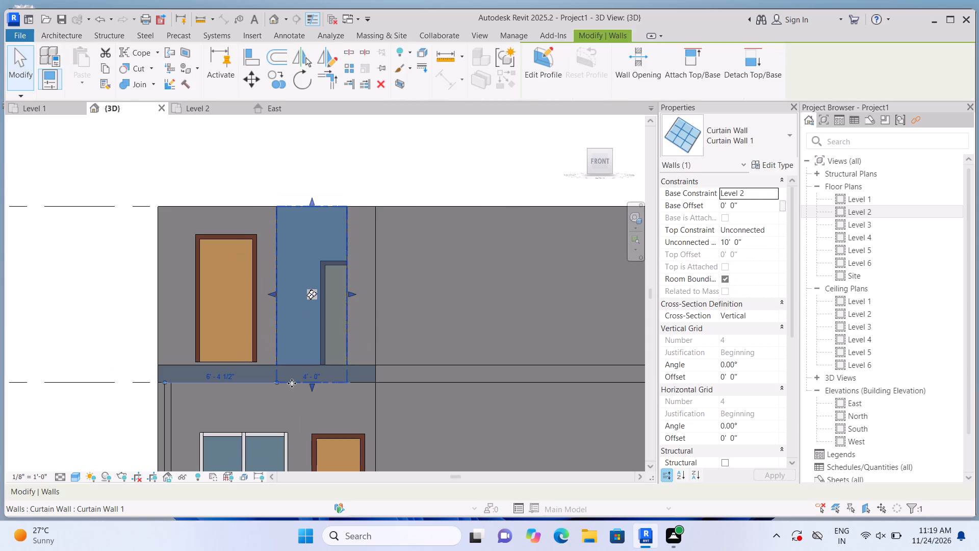
pyautogui.scroll(3, 292, 383)
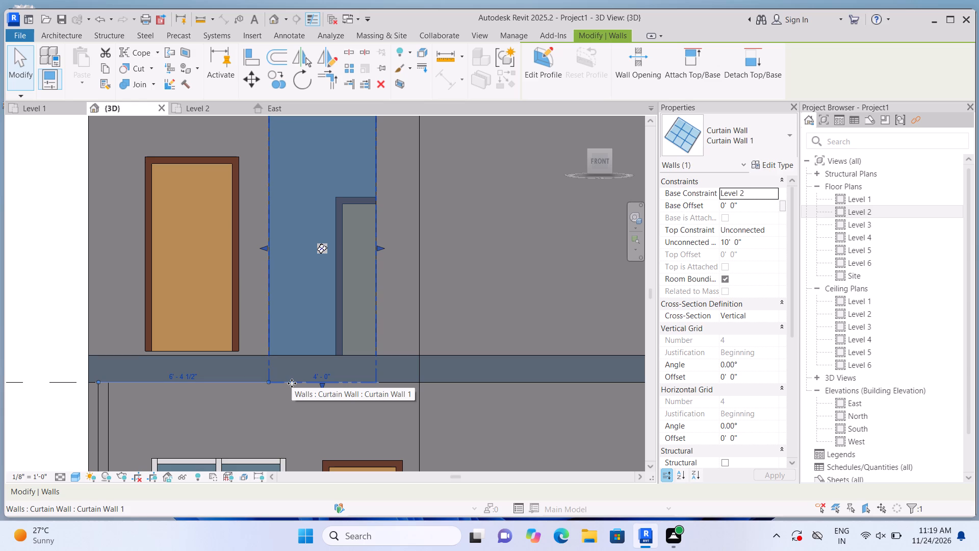
pyautogui.scroll(-3, 294, 392)
pyautogui.scroll(1, 226, 372)
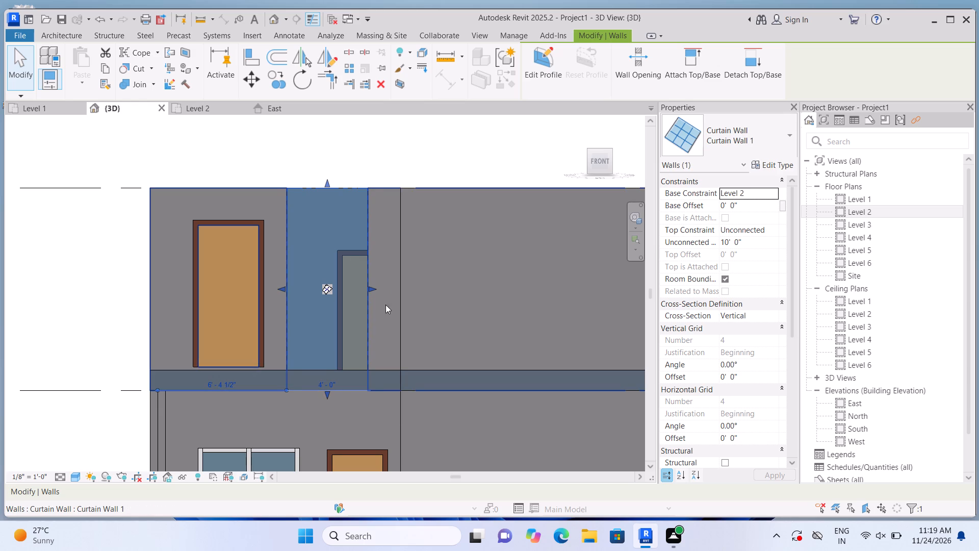
pyautogui.moveTo(372, 288); pyautogui.dragTo(380, 288)
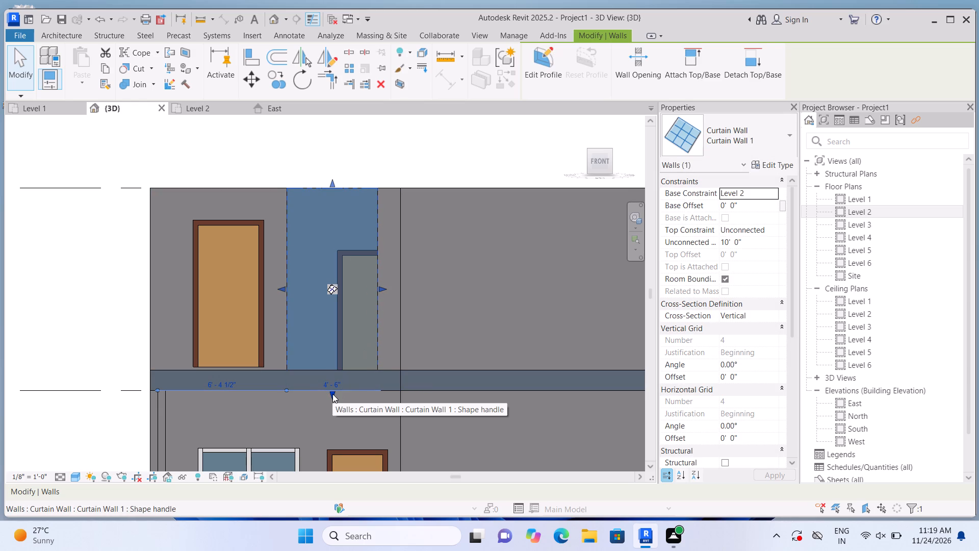
# Reshape Level 2's front curtain wall beside the balcony door to a base offset of about 2' 8" and height of about 5' 8".
pyautogui.moveTo(332, 394); pyautogui.dragTo(344, 340)
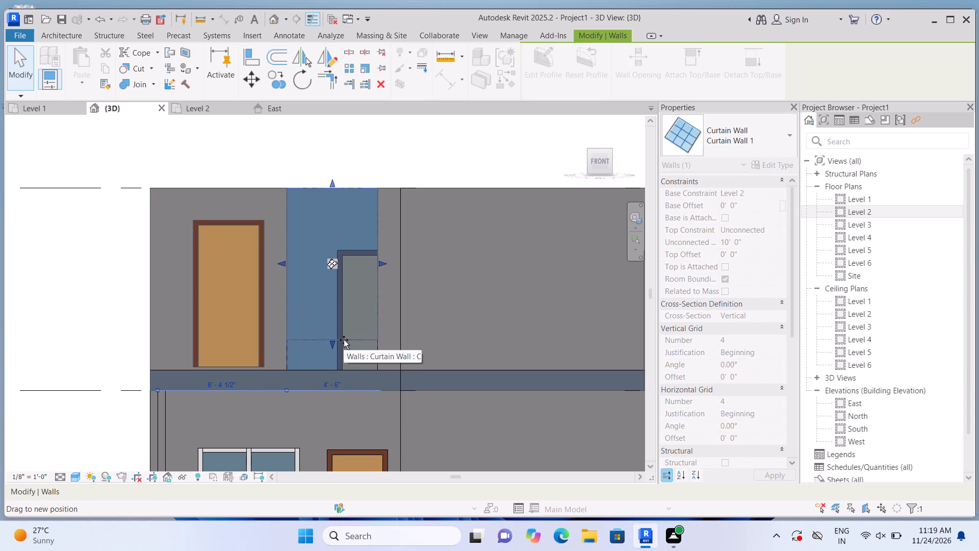
pyautogui.moveTo(344, 340); pyautogui.dragTo(345, 332)
pyautogui.moveTo(332, 178); pyautogui.dragTo(330, 221)
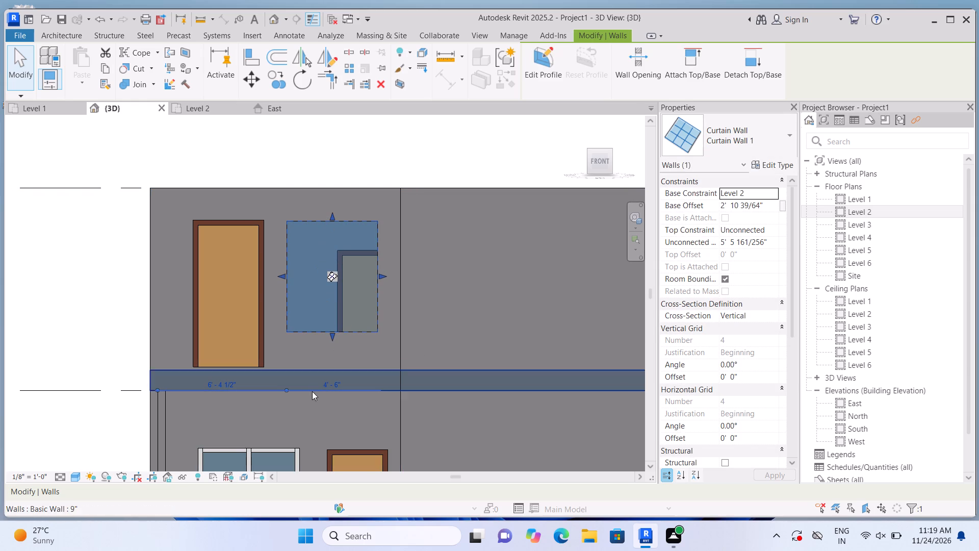
pyautogui.click(332, 334)
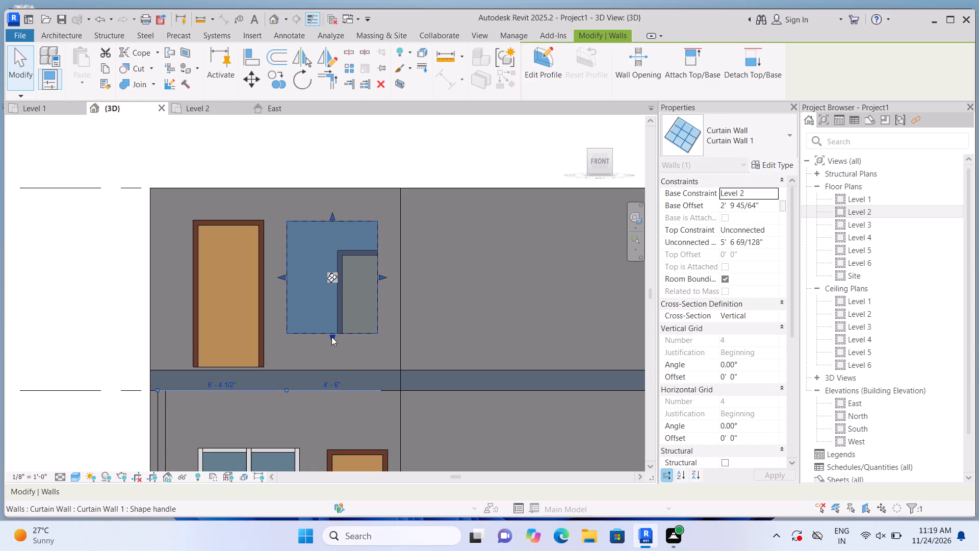
pyautogui.click(331, 337)
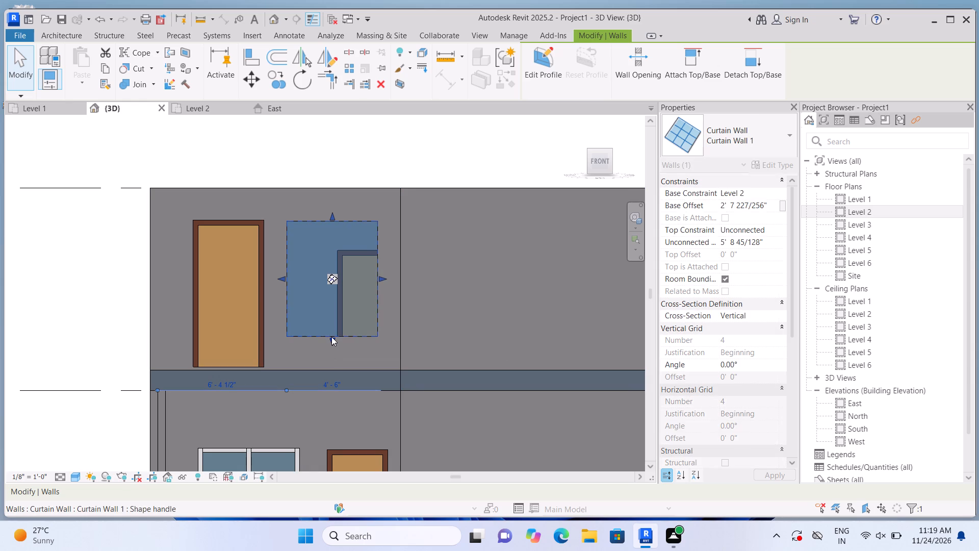
pyautogui.click(317, 179)
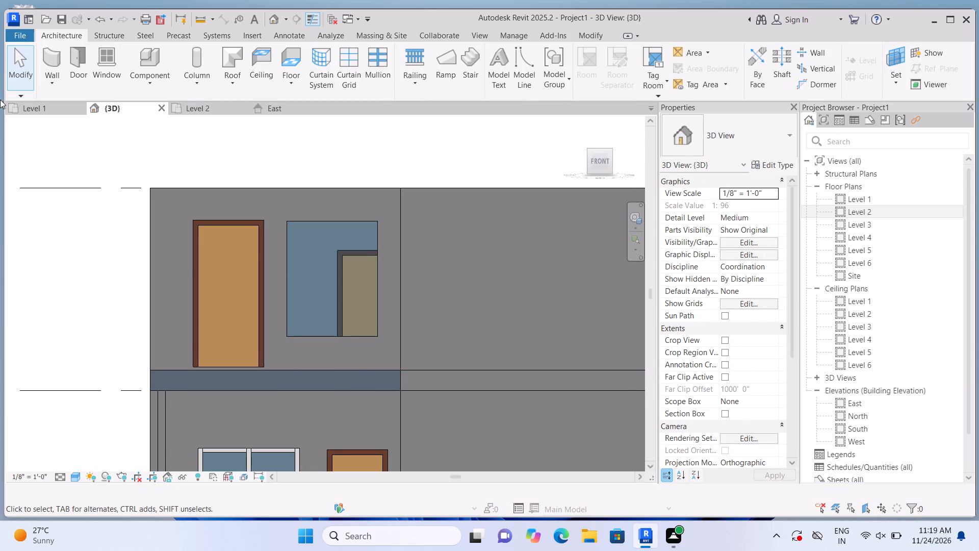
# Add a vertical curtain grid line at the middle of the Level 2 front curtain wall, splitting it into two 2' 3" panels.
pyautogui.click(357, 78)
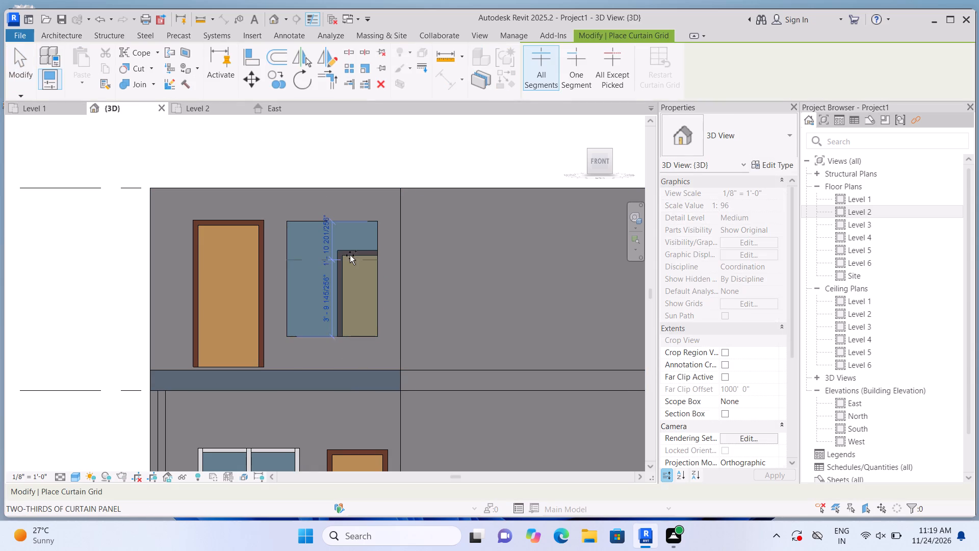
pyautogui.scroll(1, 348, 257)
pyautogui.click(331, 223)
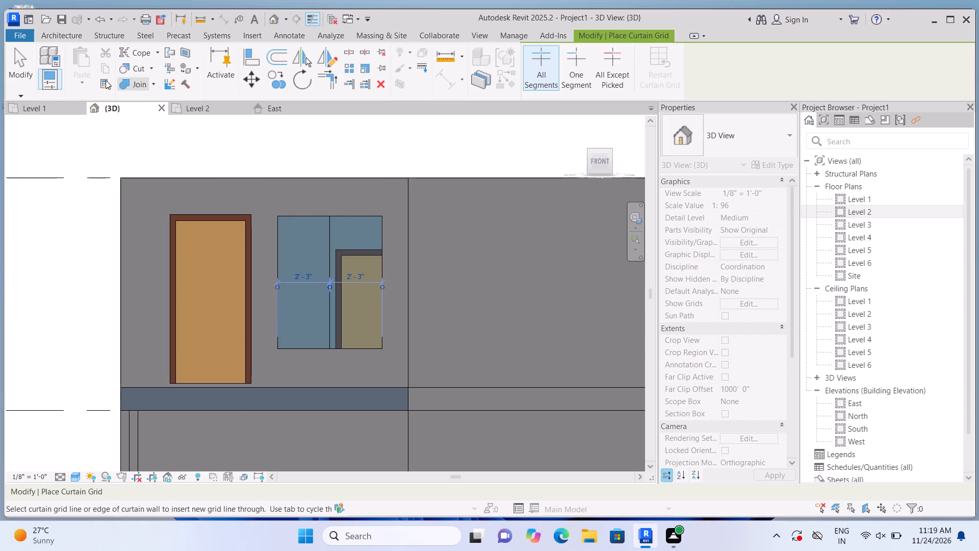
# Place 2.5" x 5" rectangular mullions on the Level 2 front curtain wall's central grid line and all four perimeter edges.
pyautogui.click(69, 41)
pyautogui.click(375, 68)
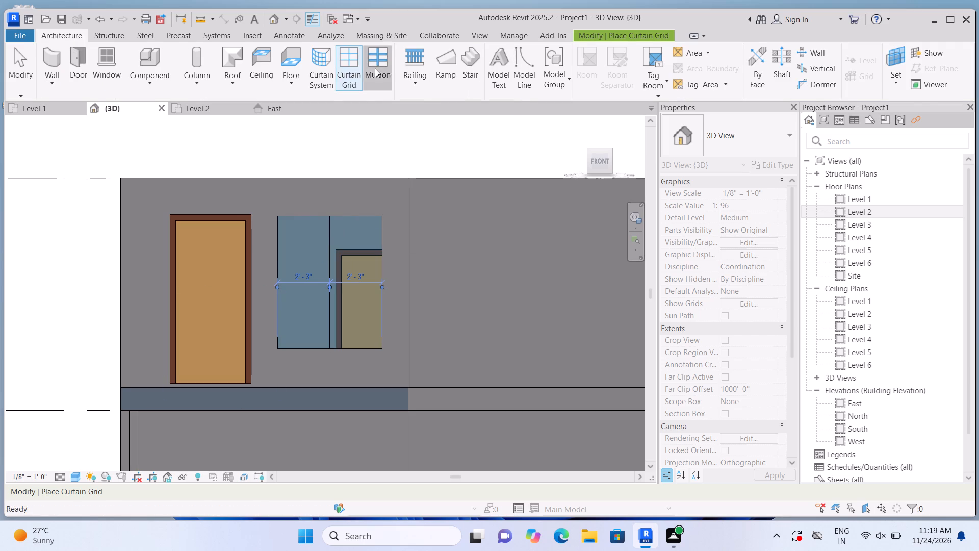
pyautogui.click(336, 235)
pyautogui.click(347, 219)
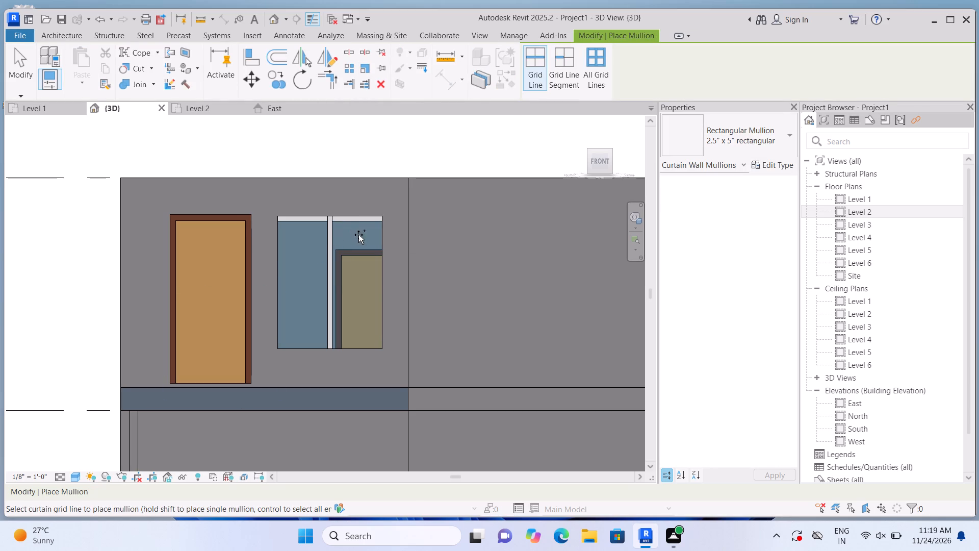
pyautogui.click(380, 260)
pyautogui.click(364, 356)
pyautogui.click(364, 348)
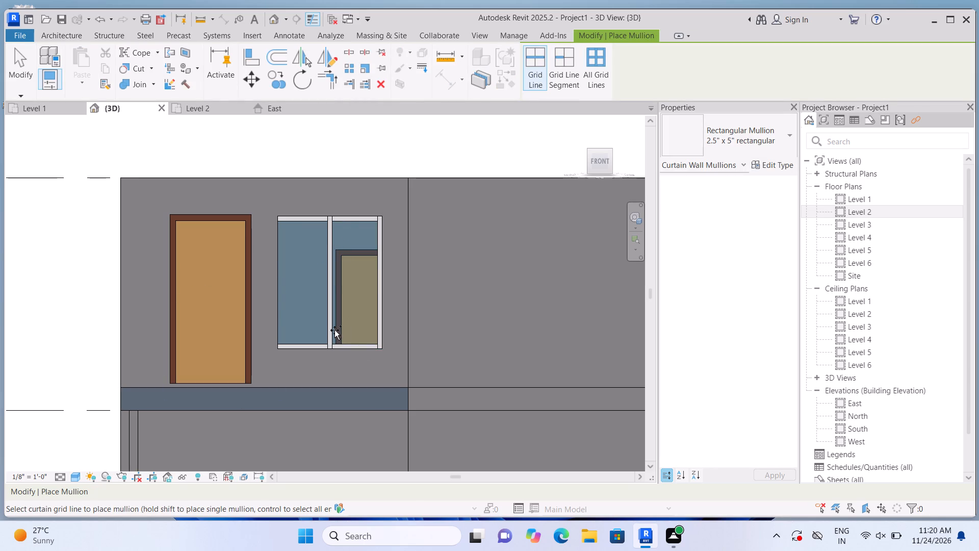
pyautogui.click(282, 306)
pyautogui.press('Escape')
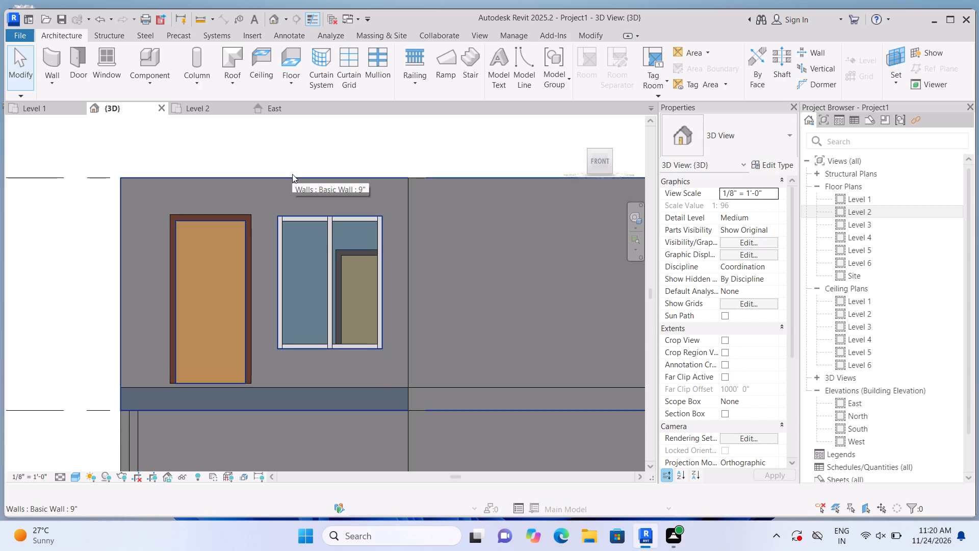
pyautogui.scroll(-2, 305, 197)
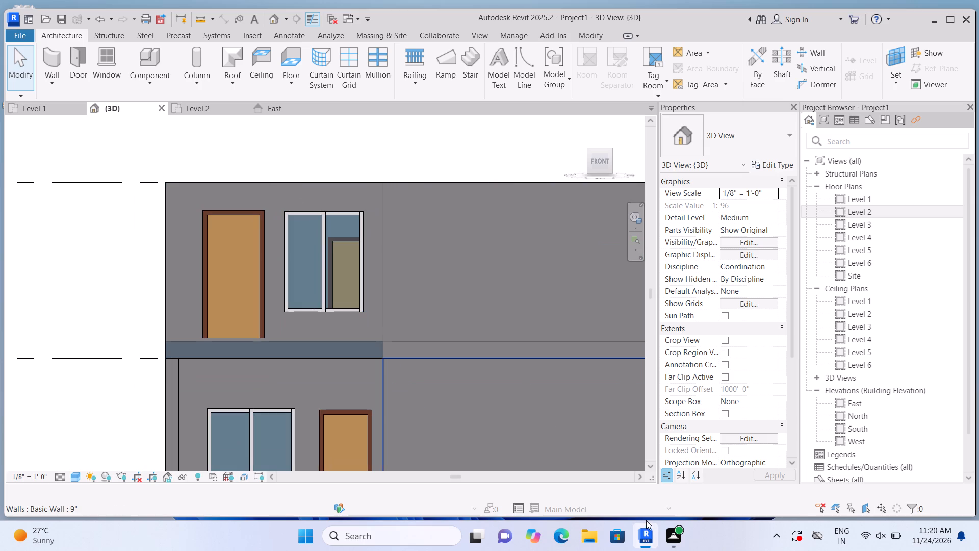
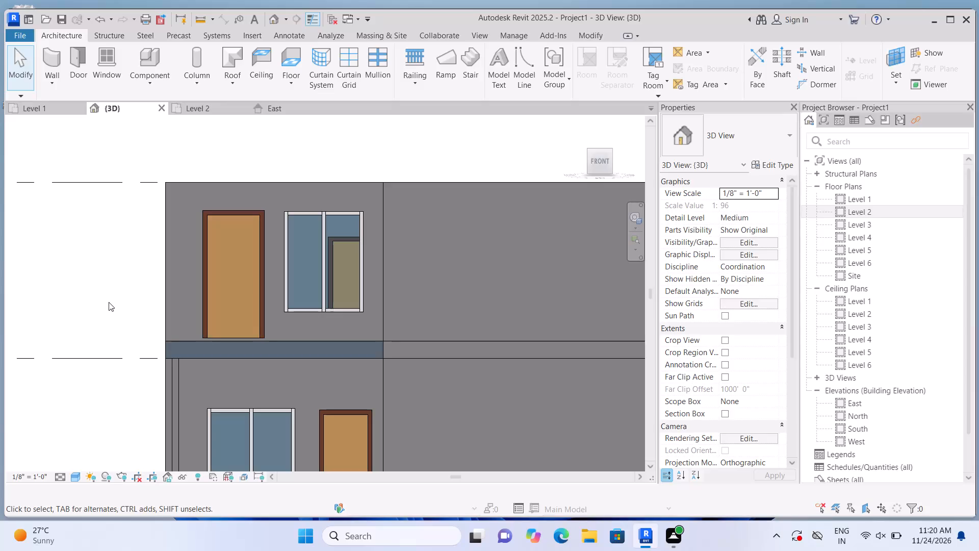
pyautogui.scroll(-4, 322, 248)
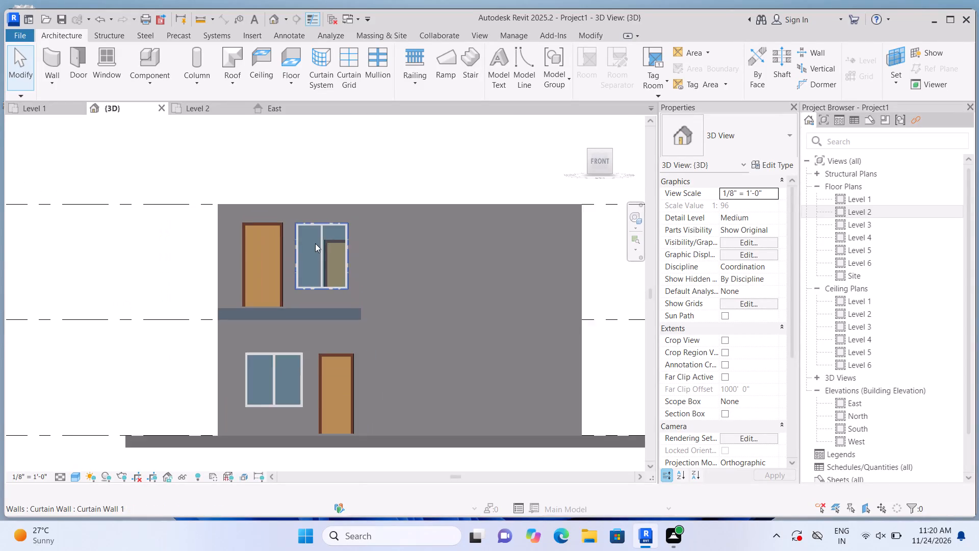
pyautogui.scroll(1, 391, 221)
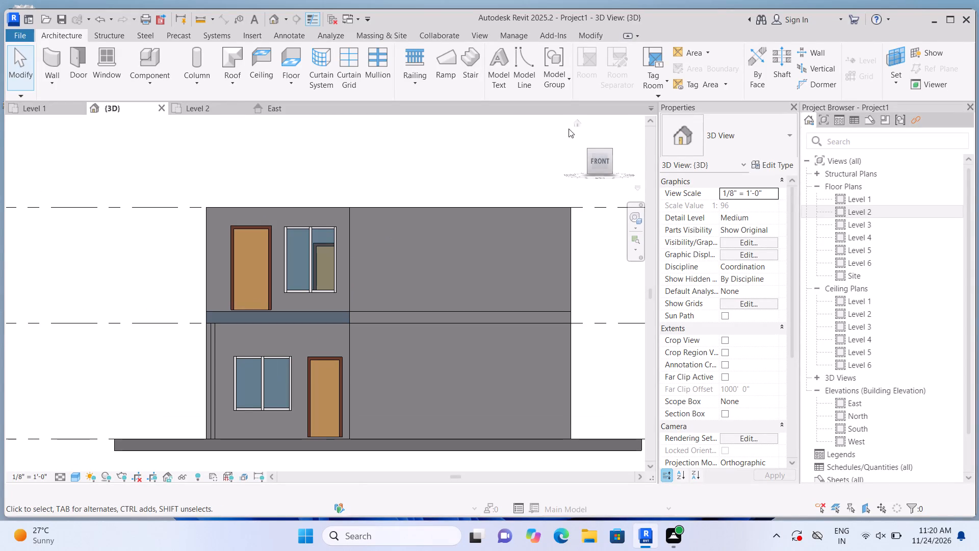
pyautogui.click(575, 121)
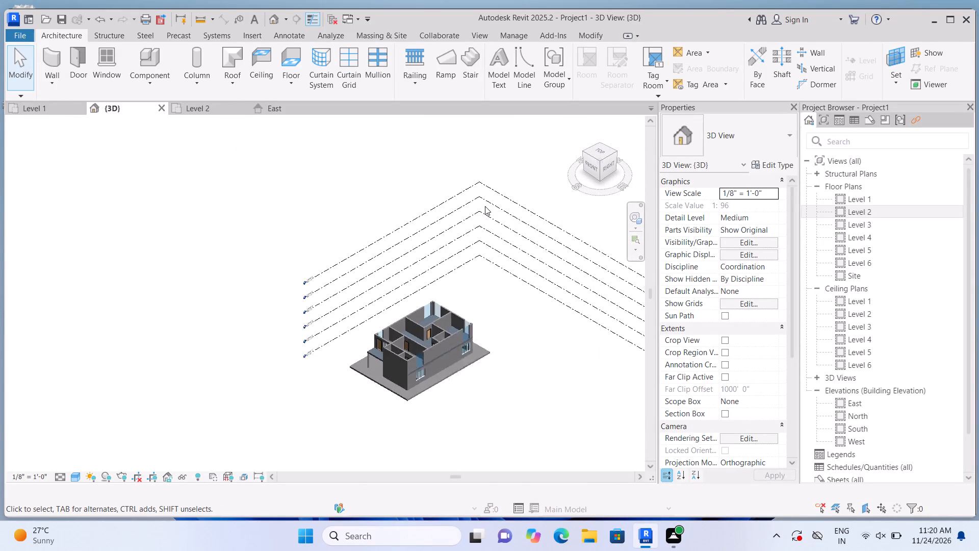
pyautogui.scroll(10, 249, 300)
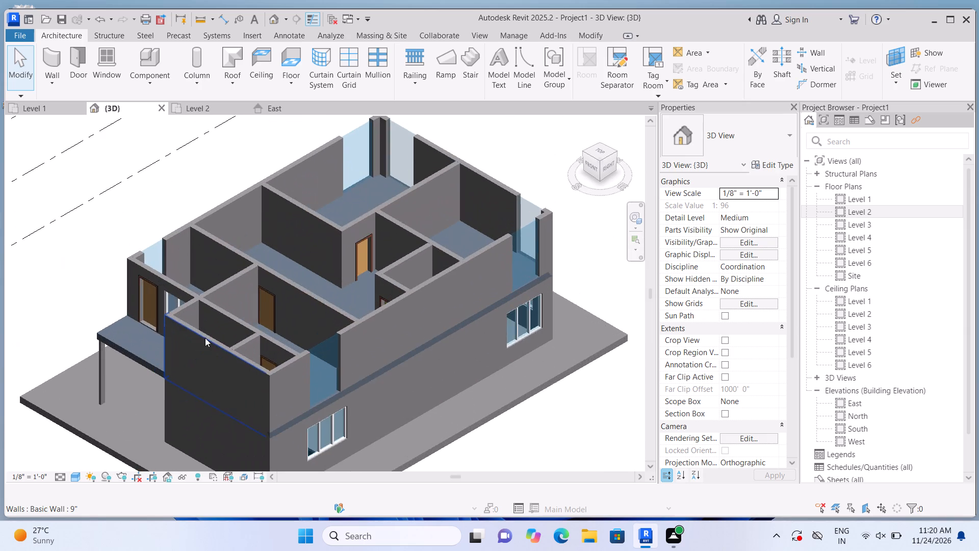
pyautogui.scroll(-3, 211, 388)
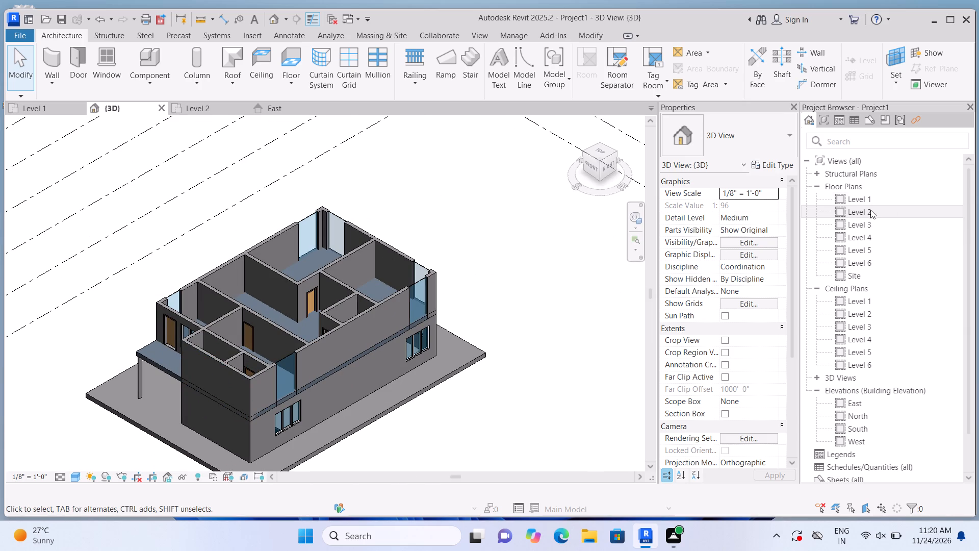
# Open the Level 3 floor plan and set its underlay base level to Level 2.
pyautogui.doubleClick(841, 220)
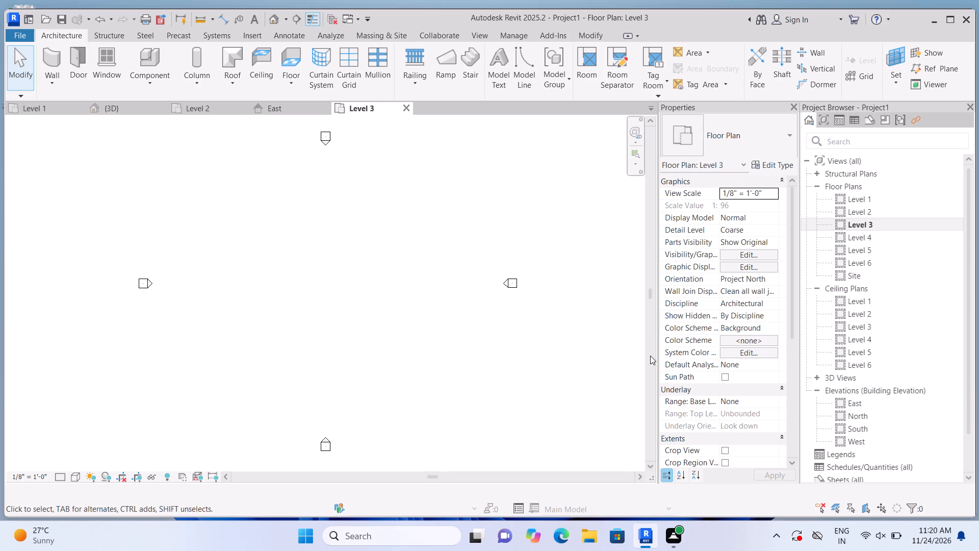
pyautogui.click(783, 388)
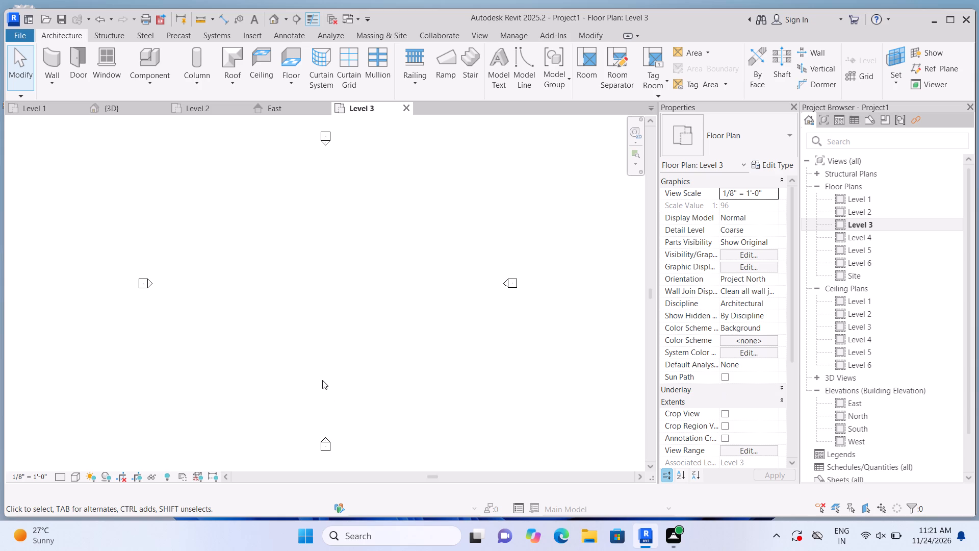
pyautogui.click(781, 385)
pyautogui.click(771, 402)
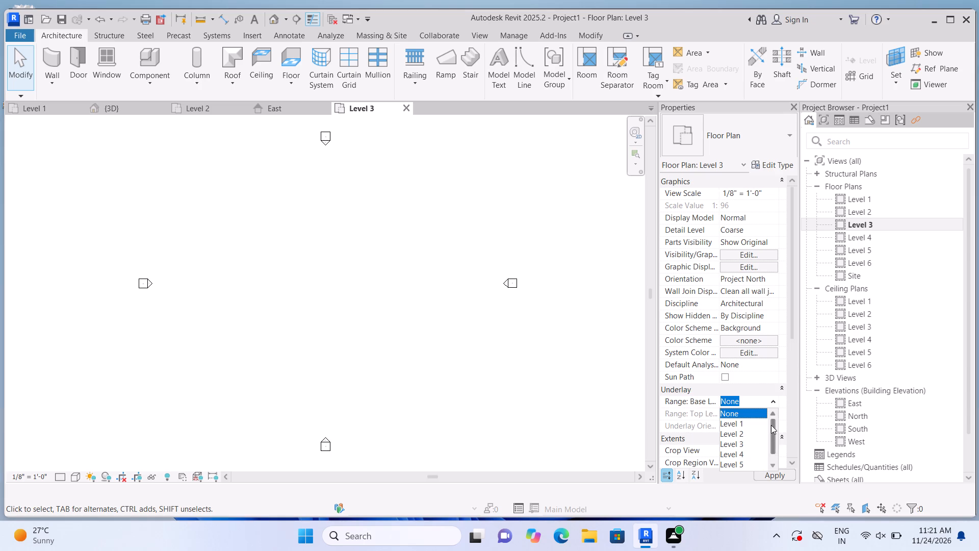
pyautogui.click(739, 433)
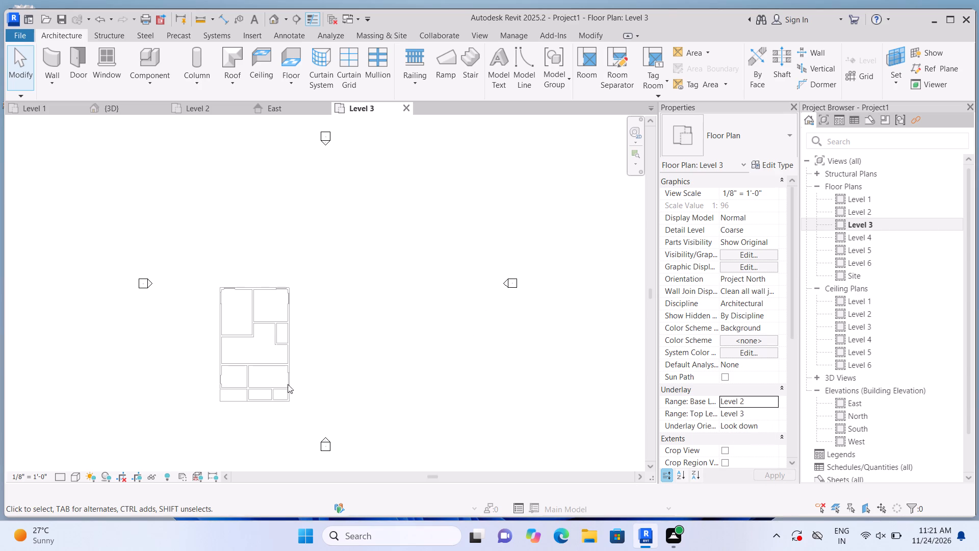
# Create a Generic - 12" footprint roof on Level 3 with a slope-defining rectangular boundary along the building's outer wall faces.
pyautogui.scroll(-2, 285, 361)
pyautogui.scroll(5, 237, 352)
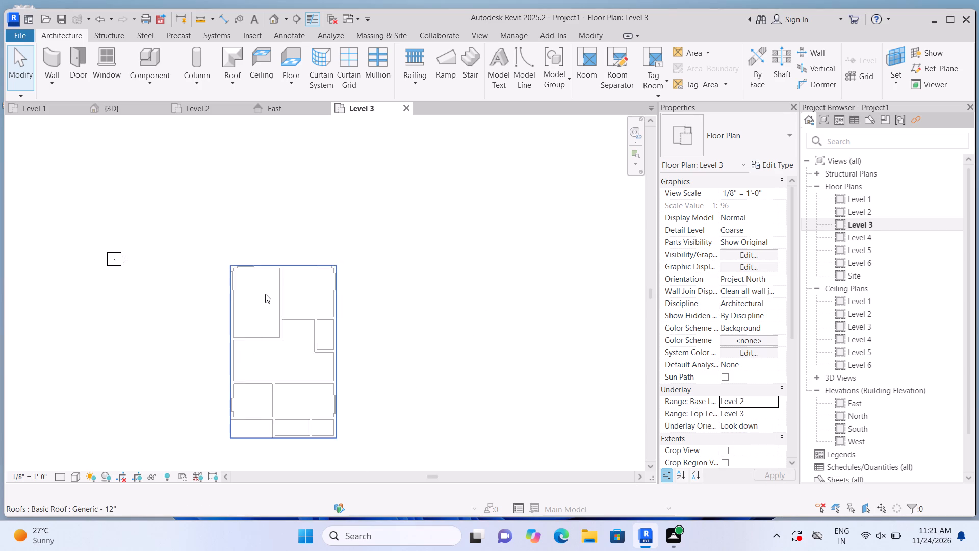
pyautogui.scroll(4, 266, 278)
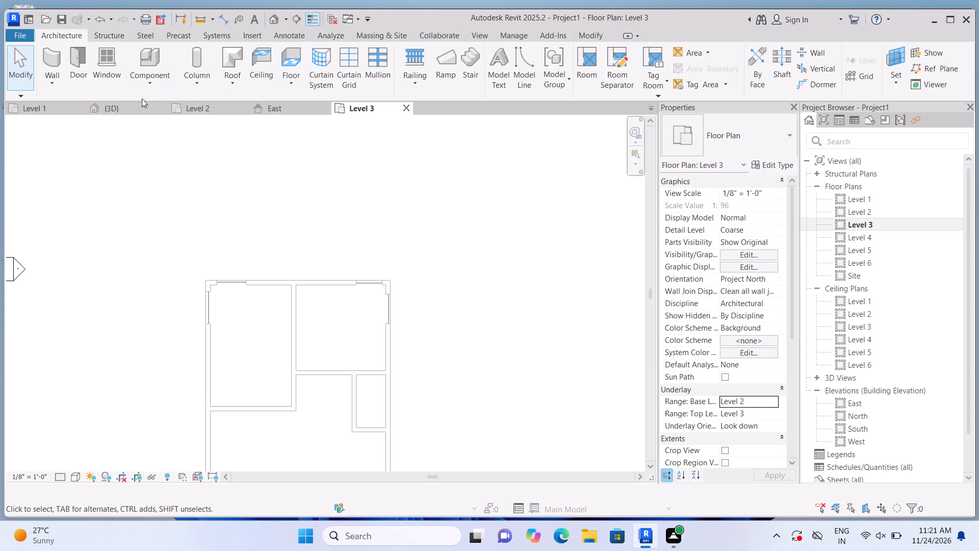
pyautogui.click(235, 83)
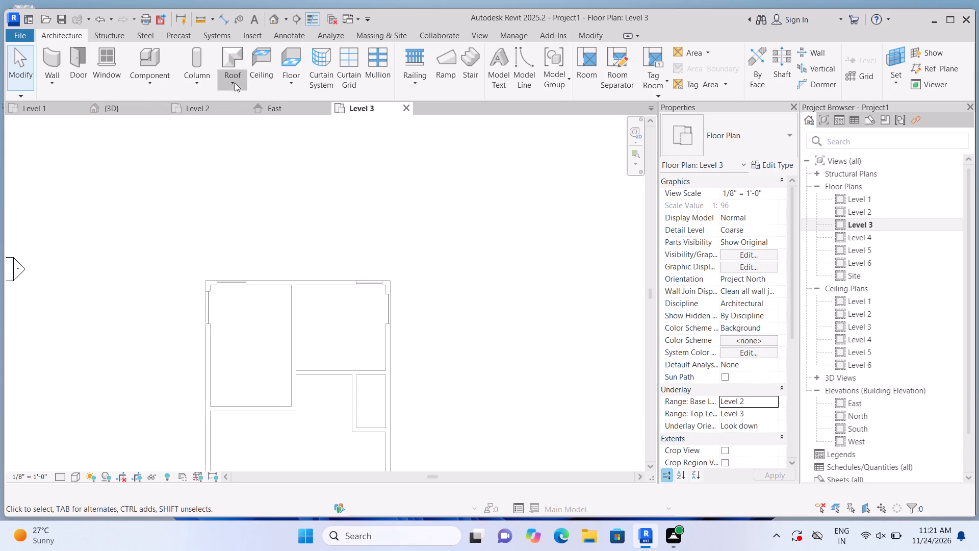
pyautogui.click(242, 99)
pyautogui.scroll(2, 225, 301)
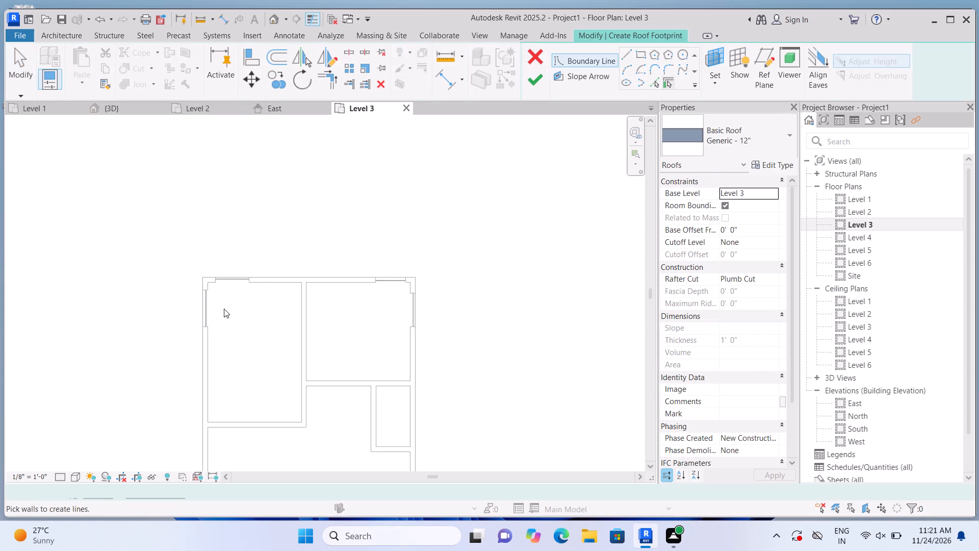
pyautogui.scroll(6, 224, 309)
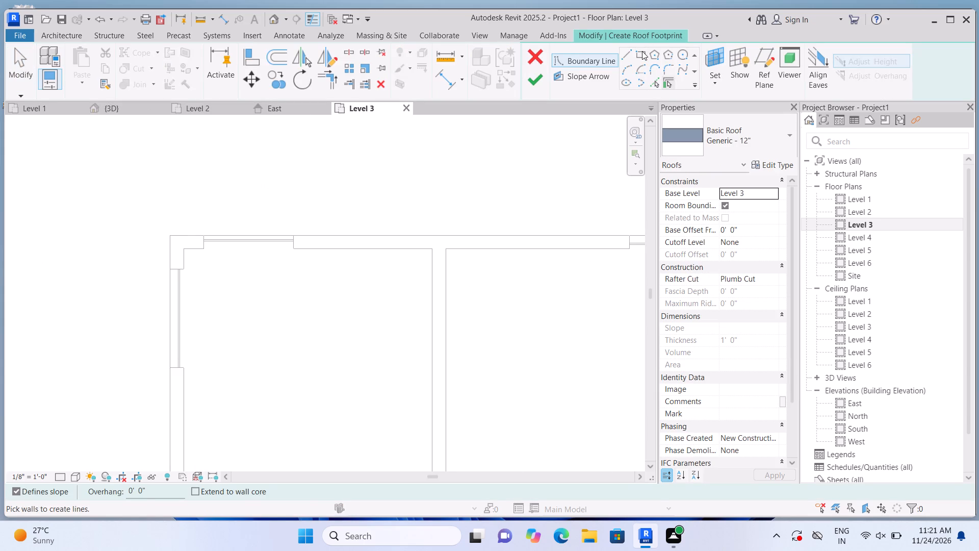
pyautogui.click(642, 51)
pyautogui.scroll(1, 230, 226)
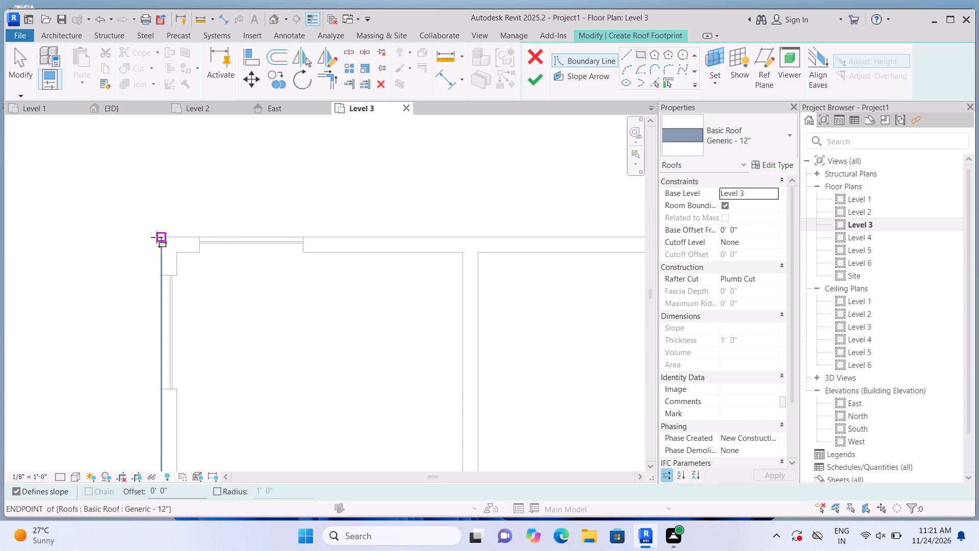
pyautogui.click(157, 237)
pyautogui.scroll(-16, 230, 279)
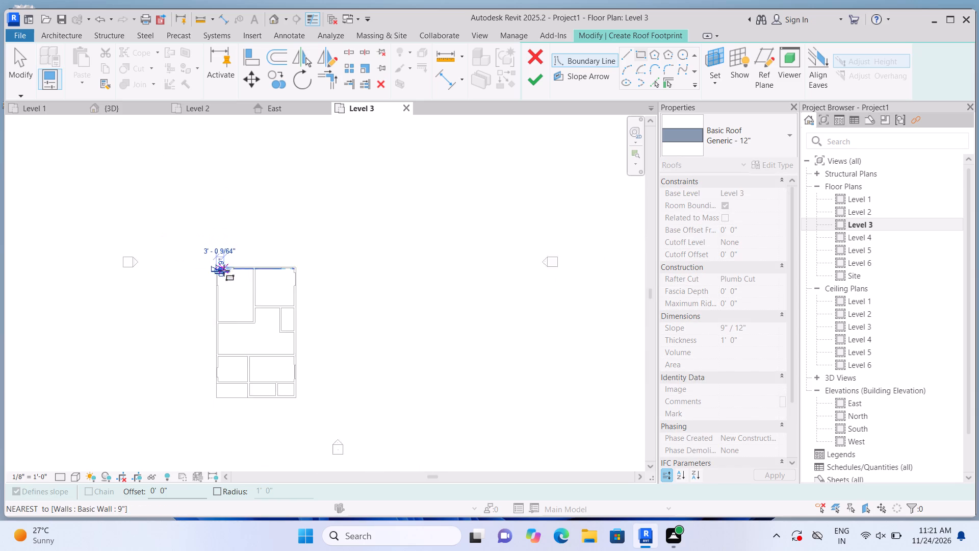
pyautogui.scroll(10, 275, 365)
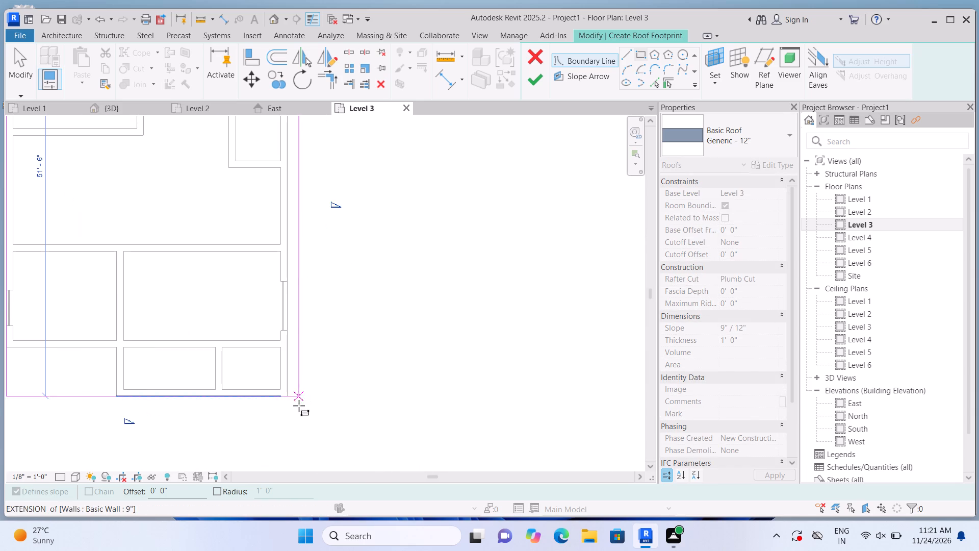
pyautogui.click(288, 397)
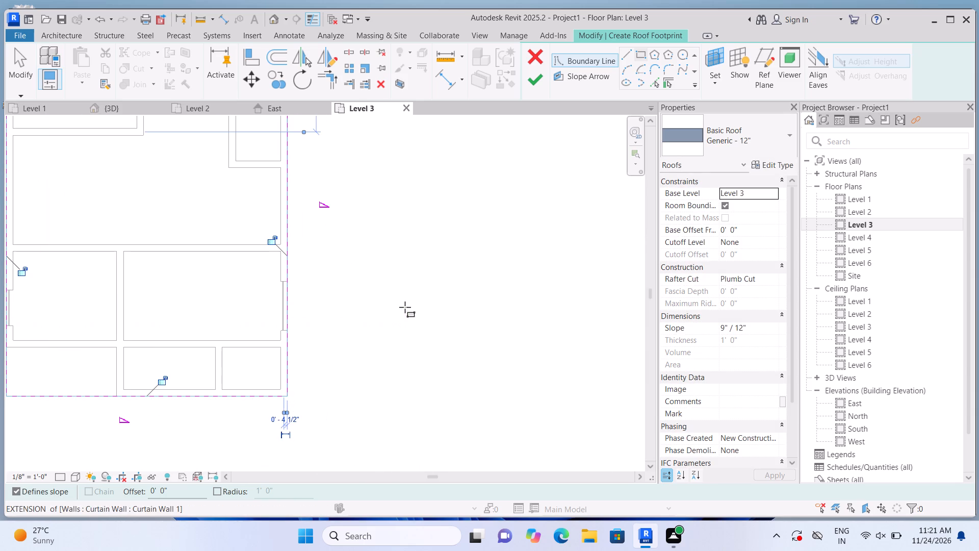
pyautogui.scroll(-2, 419, 362)
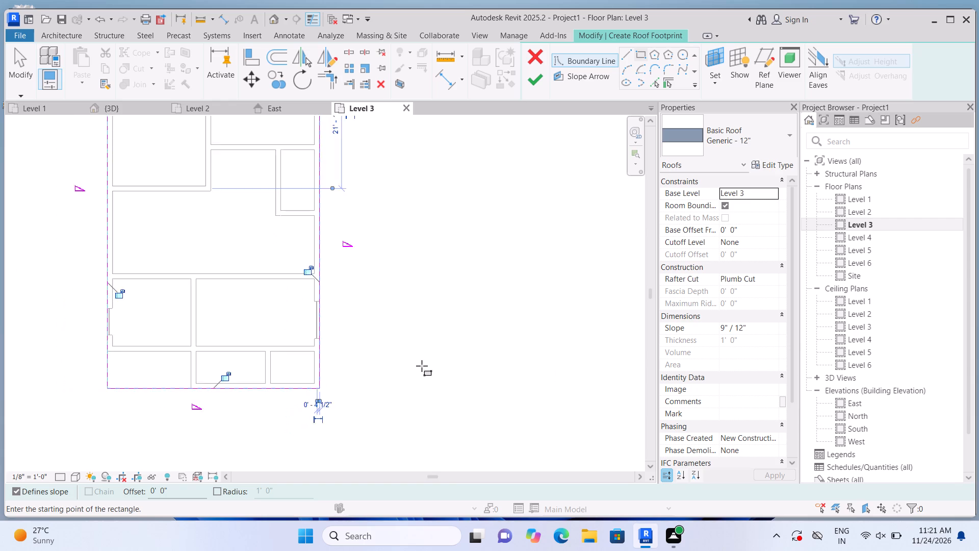
pyautogui.scroll(-2, 422, 366)
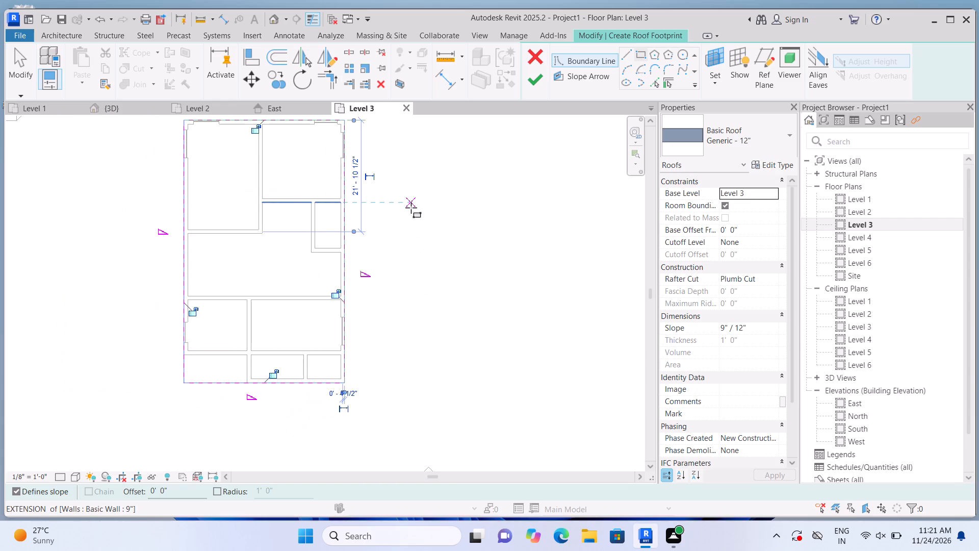
pyautogui.click(535, 84)
pyautogui.scroll(-2, 486, 316)
pyautogui.moveTo(481, 223); pyautogui.dragTo(481, 261, button='middle')
# In the 3D view, set the Level 3 roof's slope to 0" / 12".
pyautogui.click(275, 22)
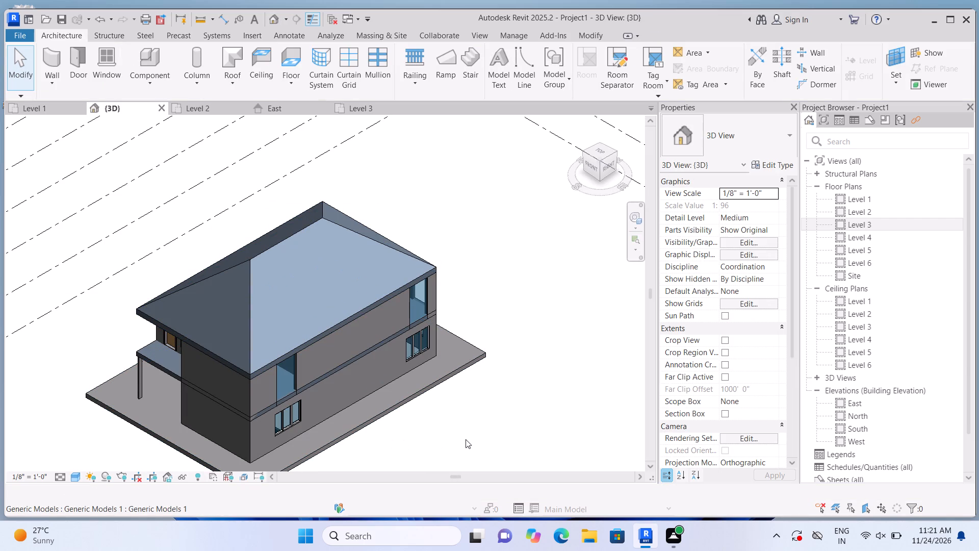
pyautogui.moveTo(465, 439); pyautogui.dragTo(483, 387, button='middle')
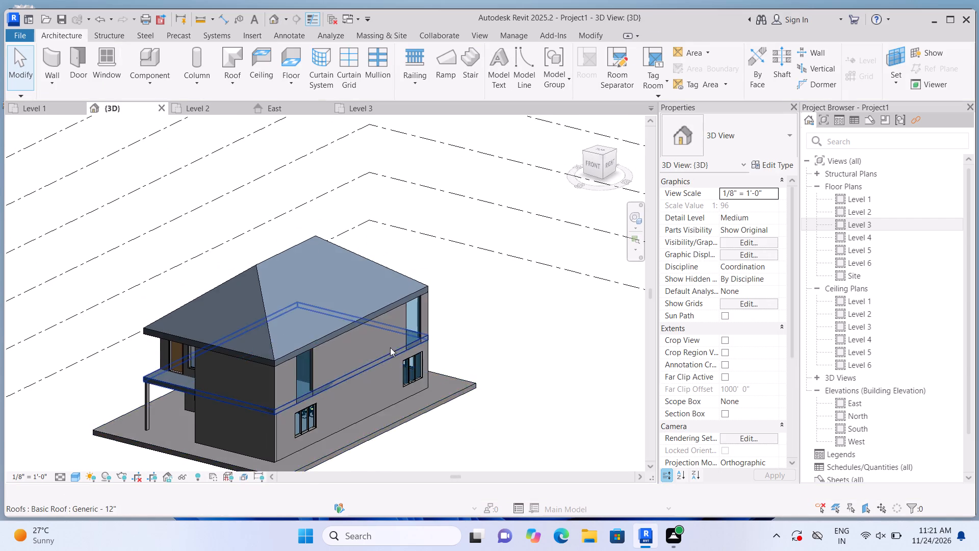
pyautogui.scroll(2, 389, 347)
pyautogui.scroll(-1, 373, 368)
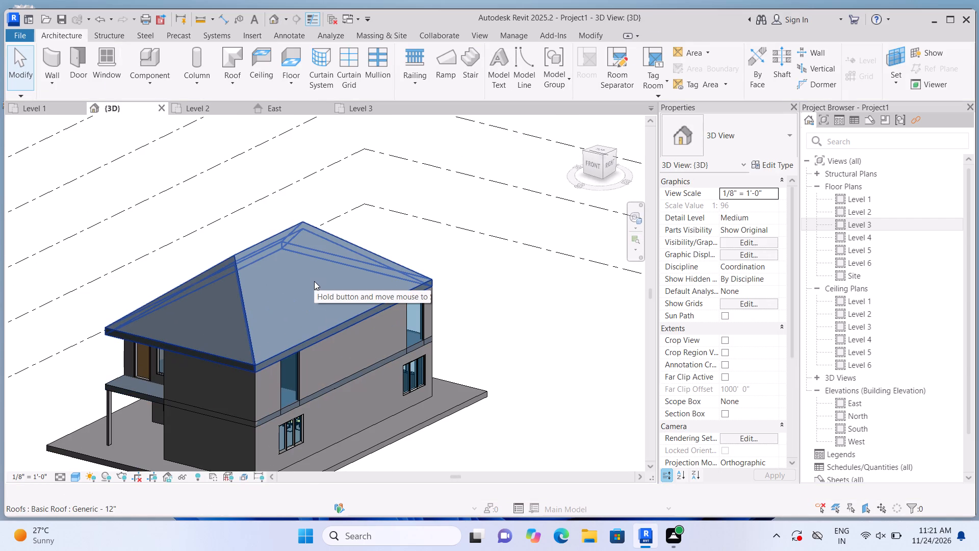
pyautogui.click(314, 281)
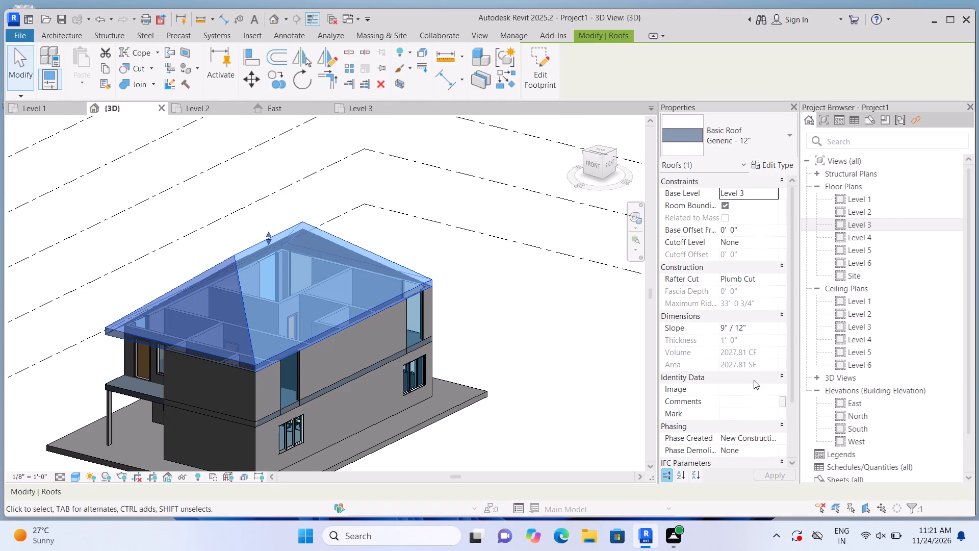
pyautogui.click(763, 325)
pyautogui.press('BackSpace')
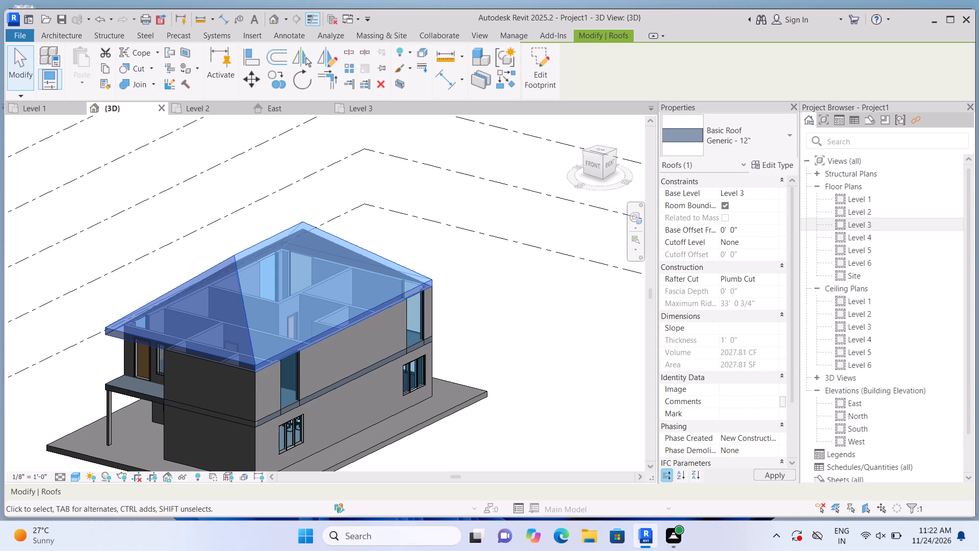
pyautogui.press('0')
pyautogui.press('Return')
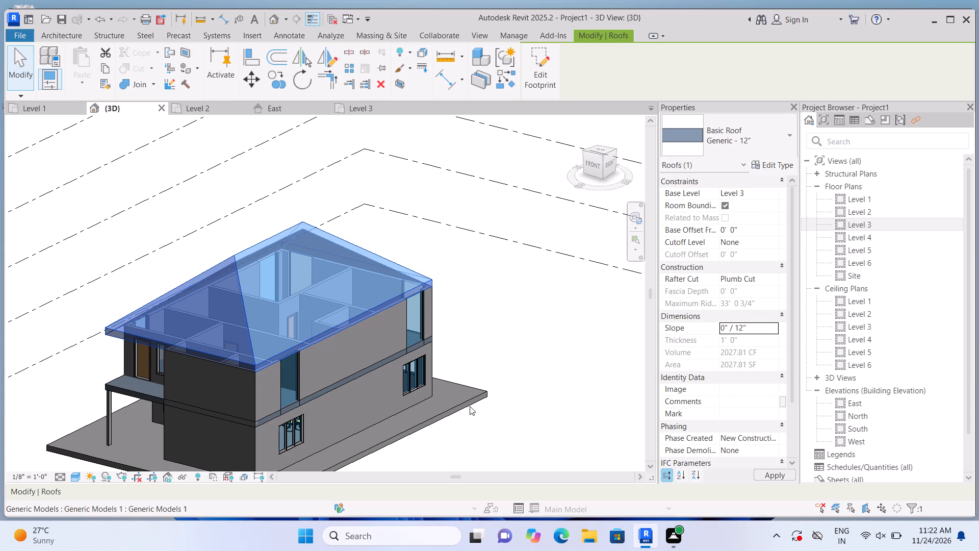
pyautogui.click(503, 388)
pyautogui.scroll(-1, 503, 383)
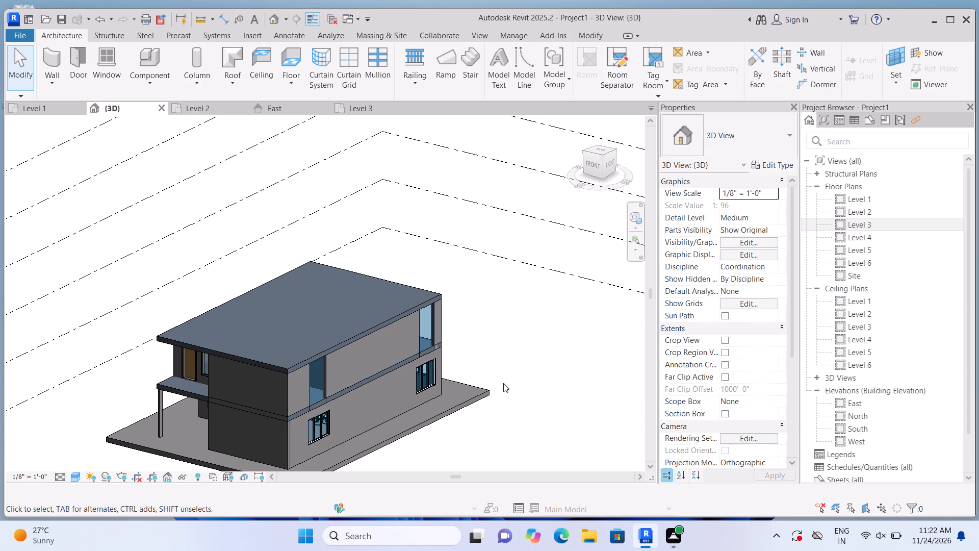
pyautogui.scroll(-1, 497, 368)
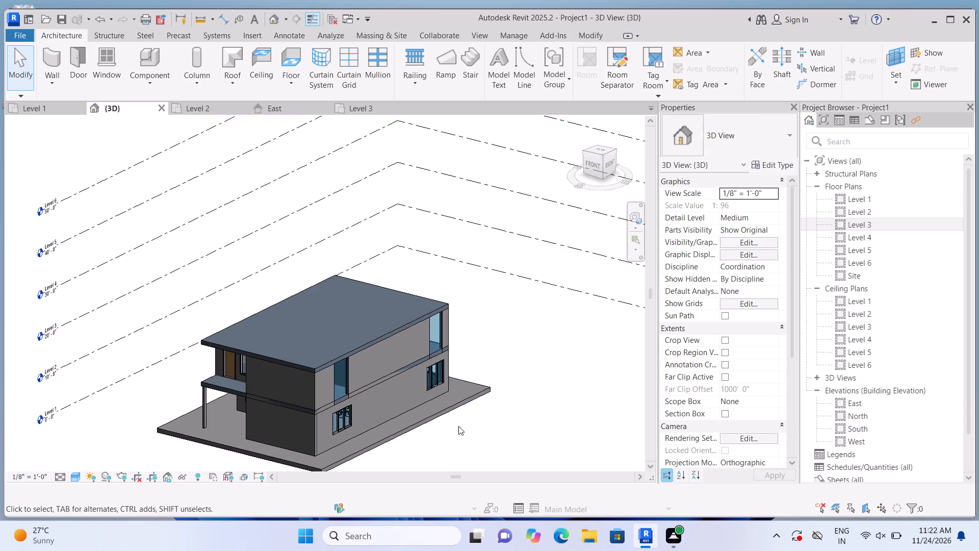
# Shorten the Level 2 side curtain wall nearest the front corner to about 5'-5" high, with its base offset about 2'-11".
pyautogui.scroll(5, 384, 338)
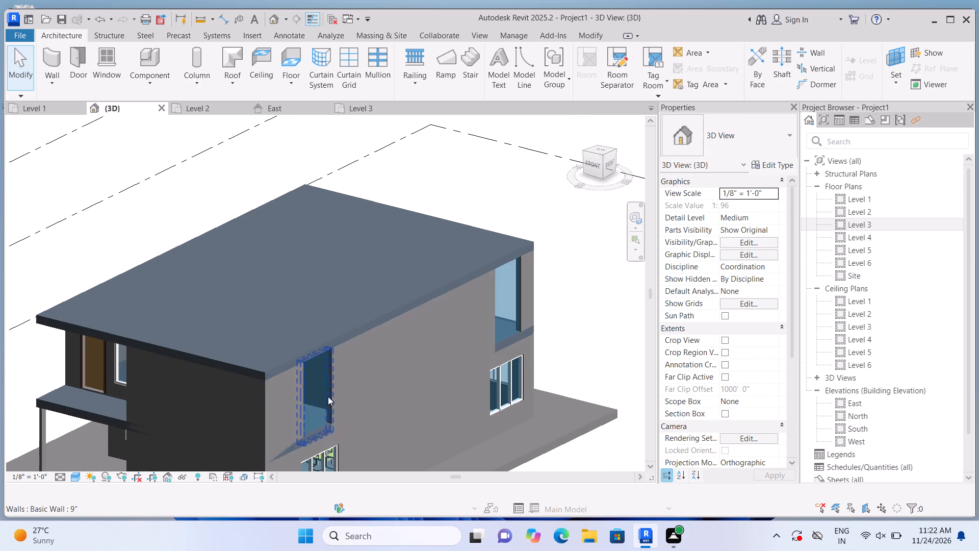
pyautogui.click(316, 398)
pyautogui.scroll(3, 314, 423)
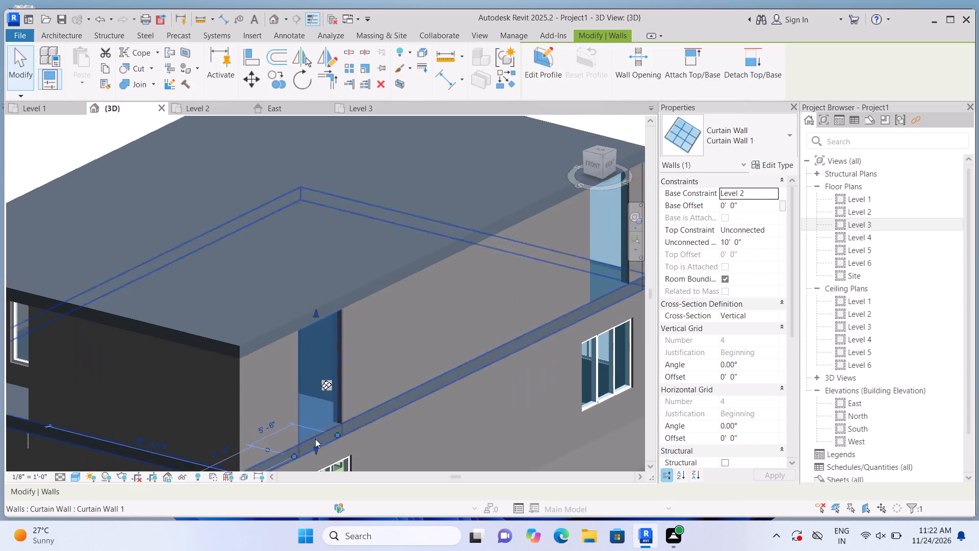
pyautogui.scroll(3, 315, 439)
pyautogui.scroll(-6, 315, 439)
pyautogui.scroll(5, 328, 443)
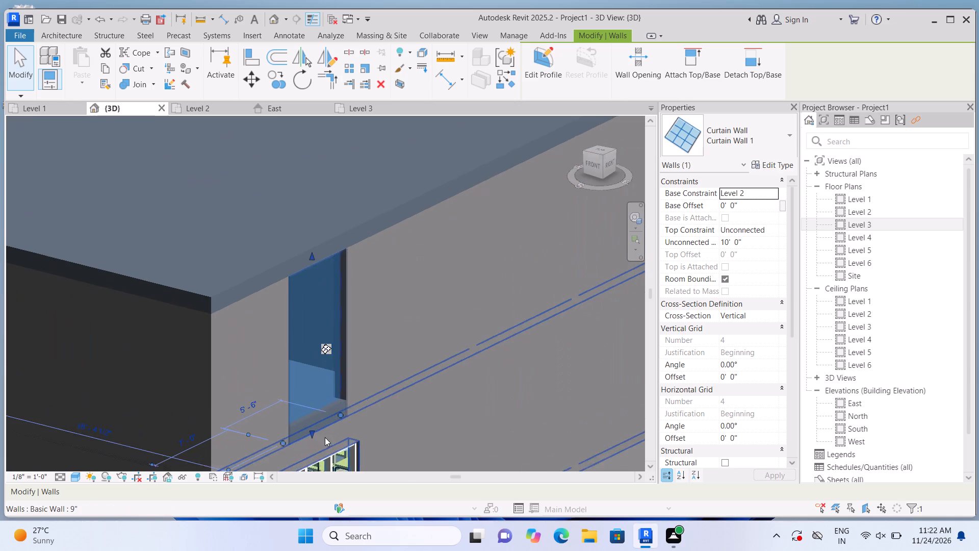
pyautogui.scroll(2, 325, 437)
pyautogui.moveTo(307, 430); pyautogui.dragTo(311, 380)
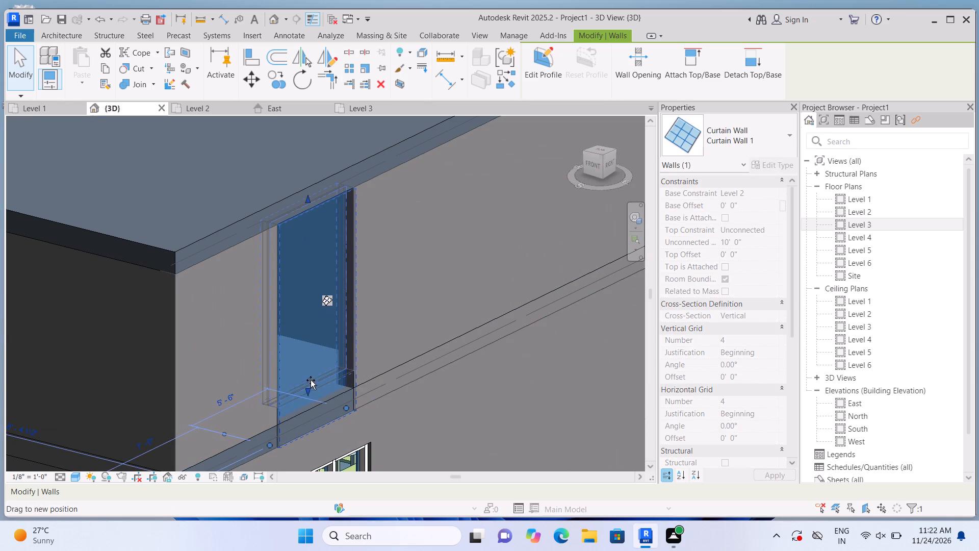
pyautogui.moveTo(311, 380); pyautogui.dragTo(314, 365)
pyautogui.scroll(-1, 313, 365)
pyautogui.scroll(2, 316, 296)
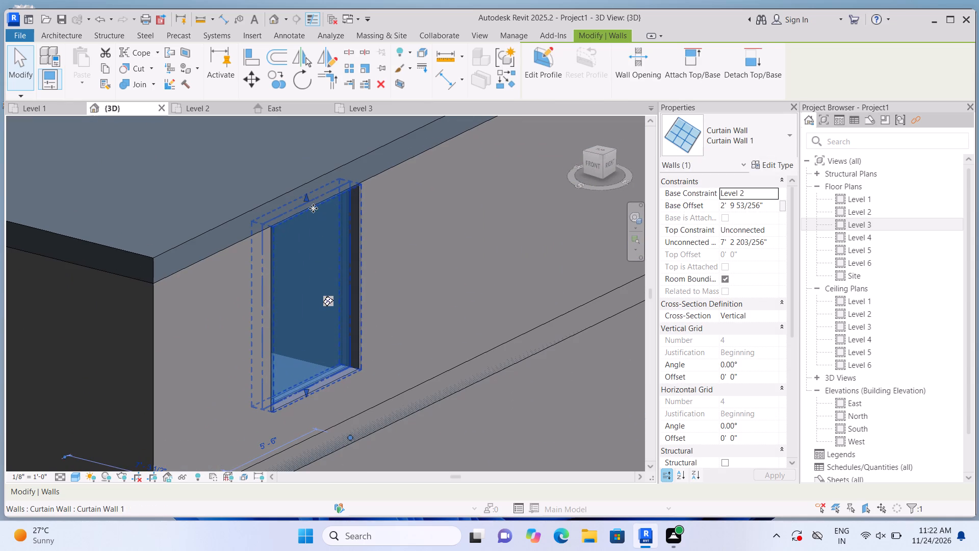
pyautogui.moveTo(307, 194); pyautogui.dragTo(311, 245)
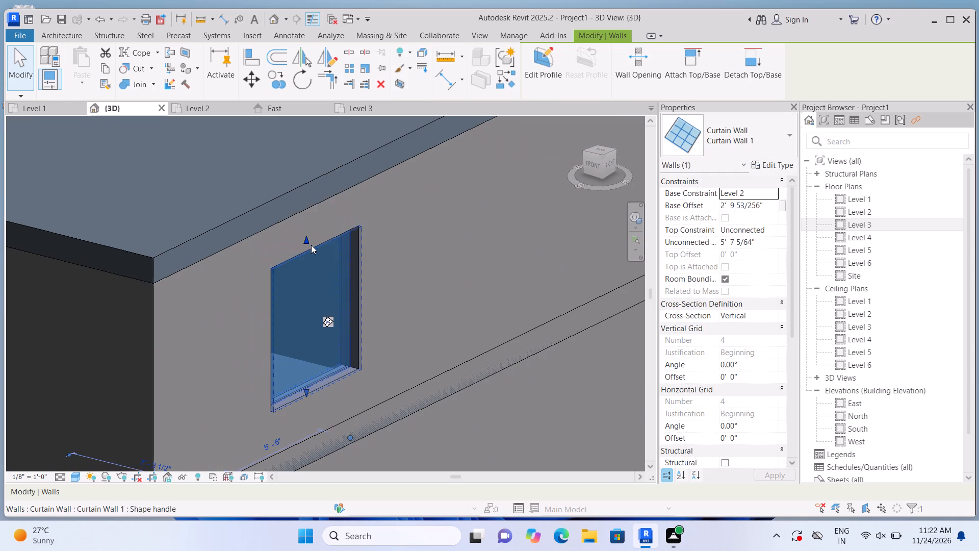
pyautogui.scroll(-1, 311, 245)
pyautogui.moveTo(308, 373); pyautogui.dragTo(308, 373)
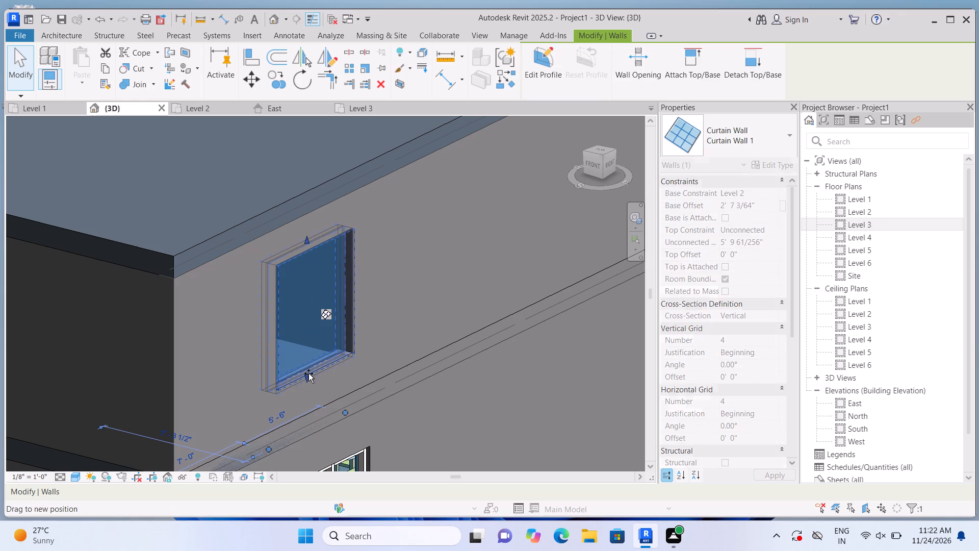
pyautogui.moveTo(308, 373); pyautogui.dragTo(308, 366)
# Add a vertical curtain grid line across all segments at the midpoint of the shortened Level 2 side curtain wall.
pyautogui.scroll(-3, 306, 374)
pyautogui.moveTo(424, 329); pyautogui.dragTo(330, 384, button='middle')
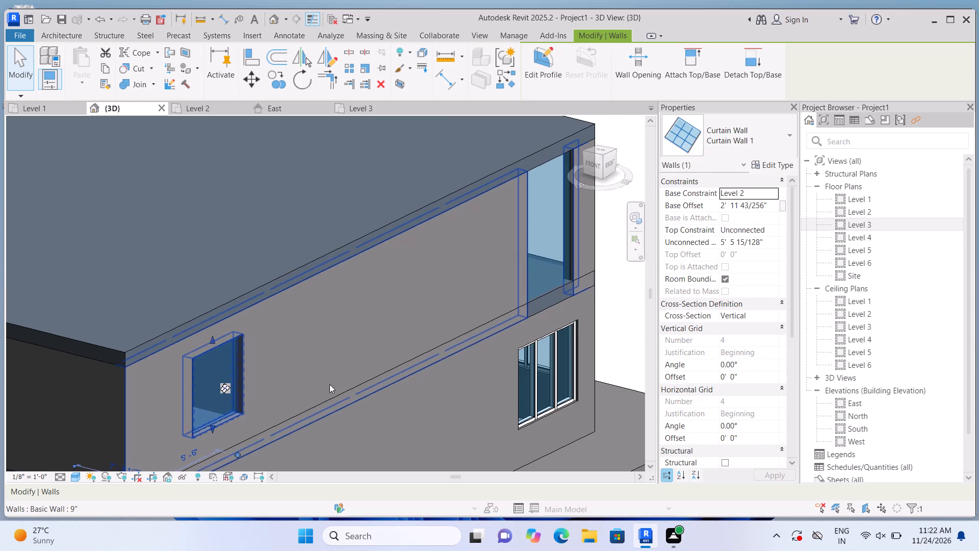
pyautogui.click(74, 30)
pyautogui.click(73, 33)
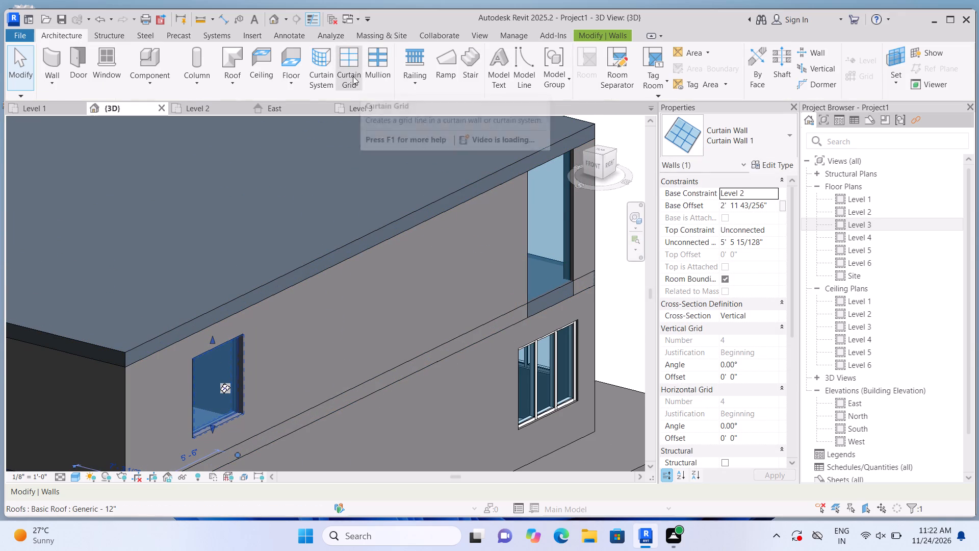
pyautogui.click(353, 76)
pyautogui.scroll(5, 214, 437)
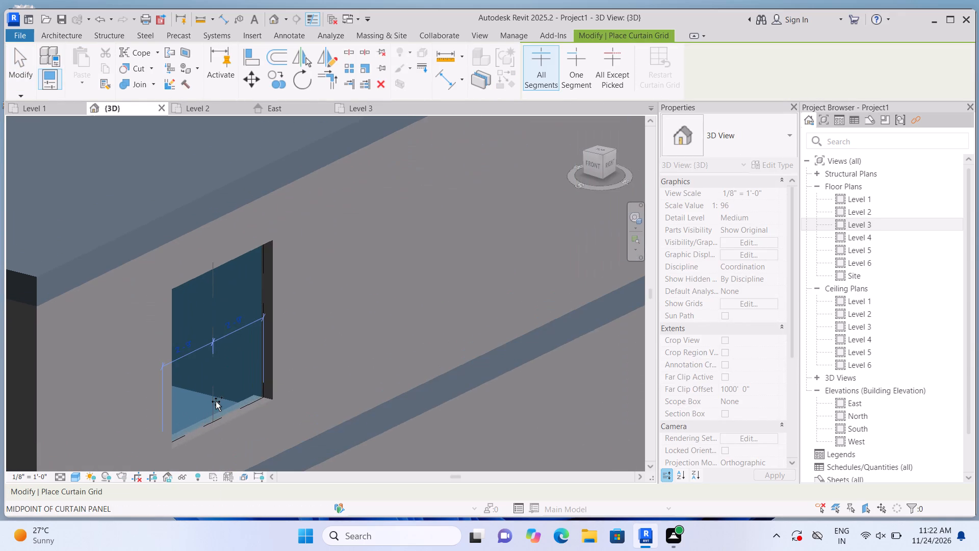
pyautogui.scroll(4, 226, 289)
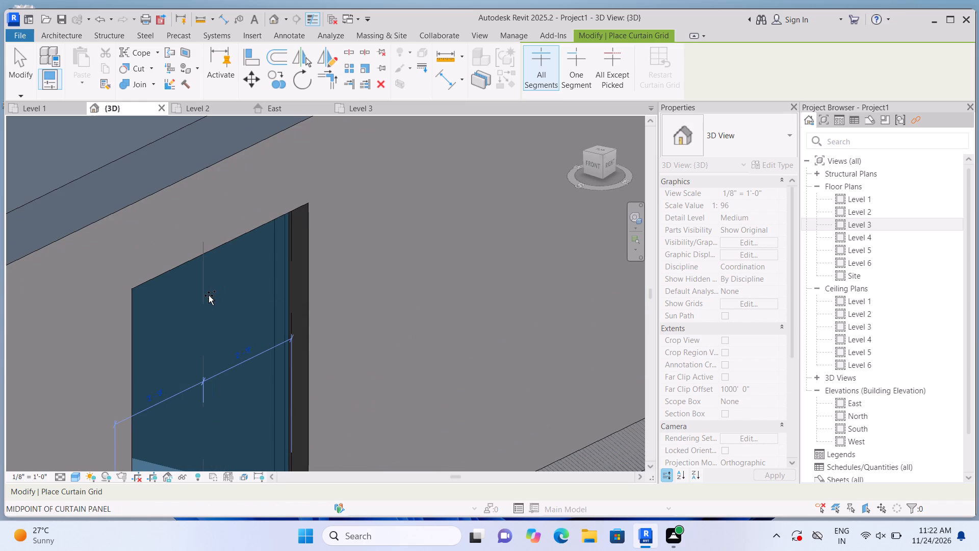
pyautogui.click(209, 295)
pyautogui.scroll(-5, 111, 214)
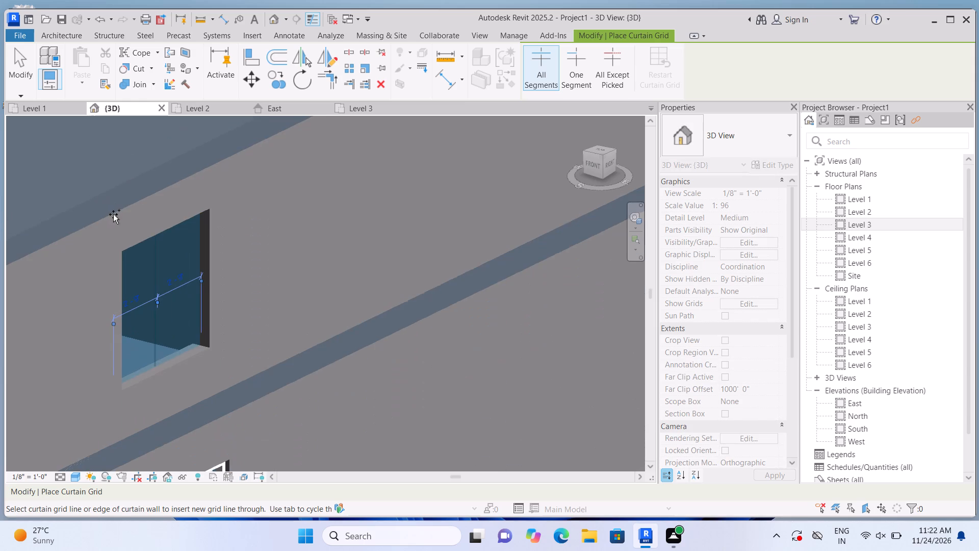
# Place 2.5" x 5" rectangular mullions on that window's central grid line and all four perimeter edges.
pyautogui.scroll(1, 120, 224)
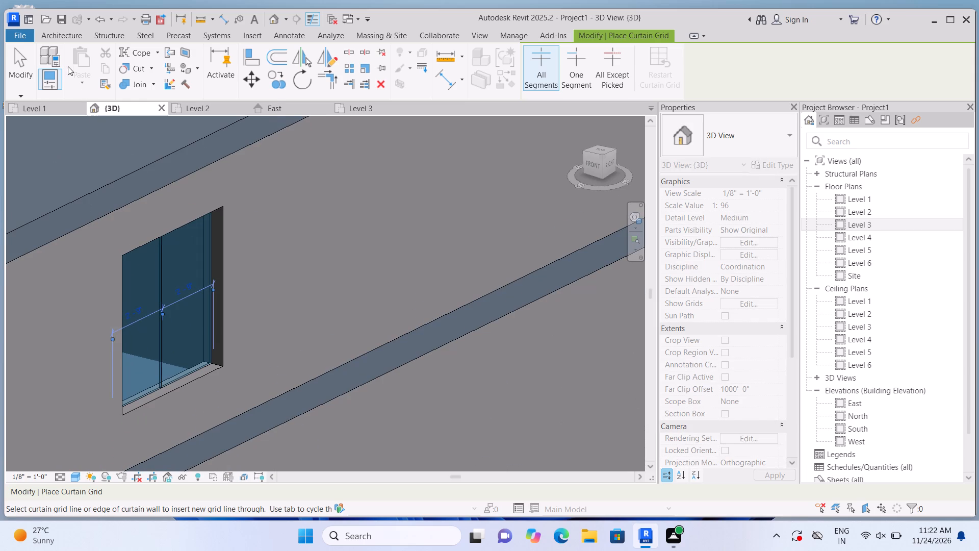
pyautogui.click(67, 39)
pyautogui.click(374, 77)
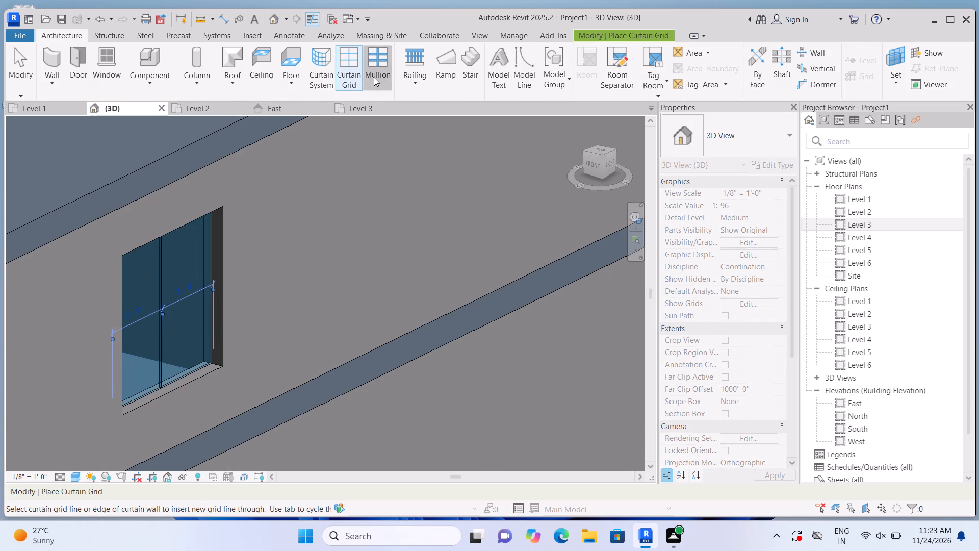
pyautogui.click(158, 342)
pyautogui.click(204, 317)
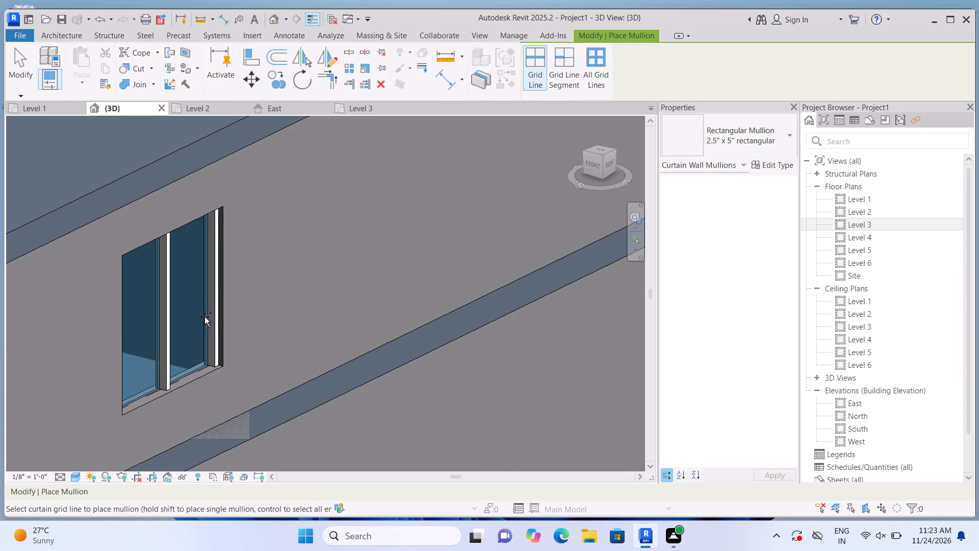
pyautogui.click(196, 228)
pyautogui.click(130, 325)
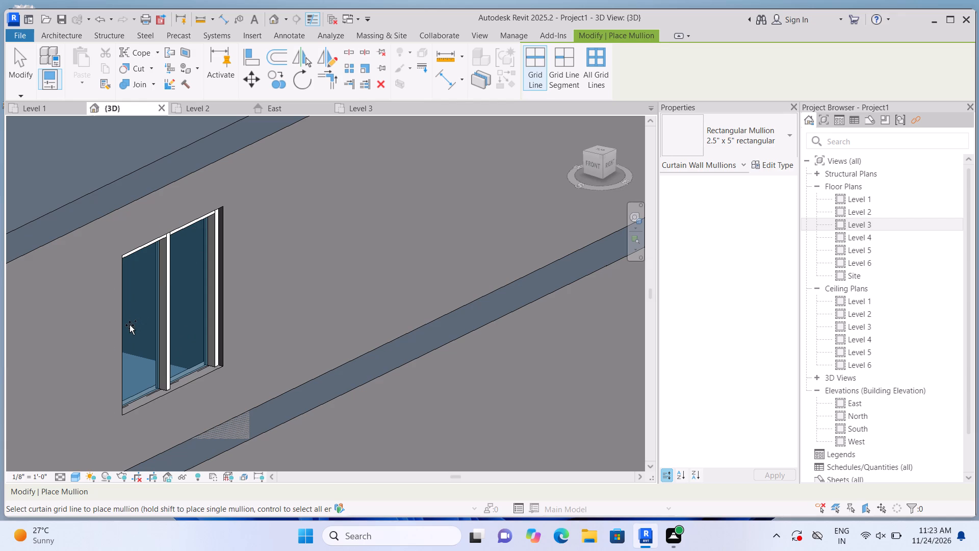
pyautogui.click(141, 399)
pyautogui.scroll(-6, 148, 340)
pyautogui.press('Escape')
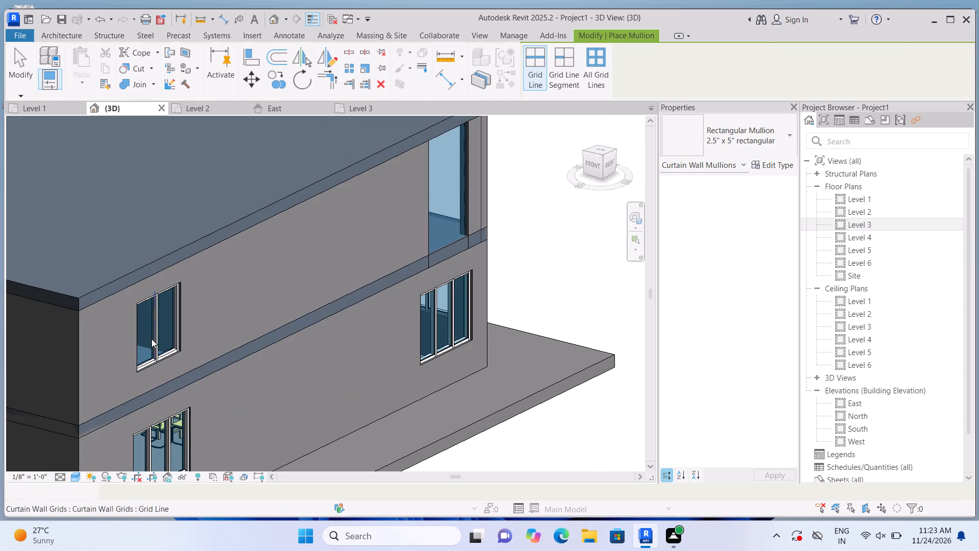
# Select the full-height Level 2 curtain wall near the rear corner of the same side wall.
pyautogui.scroll(-1, 281, 375)
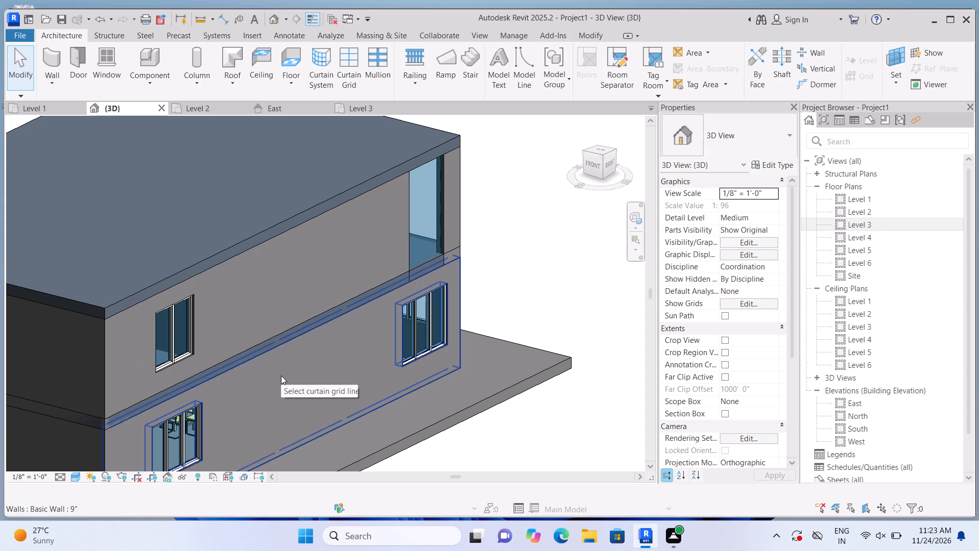
pyautogui.scroll(-1, 317, 378)
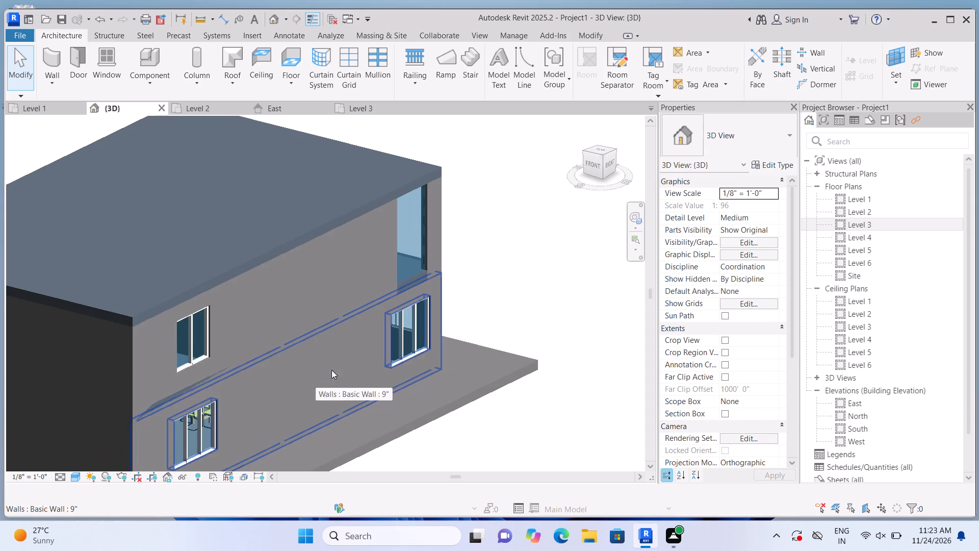
pyautogui.scroll(2, 475, 152)
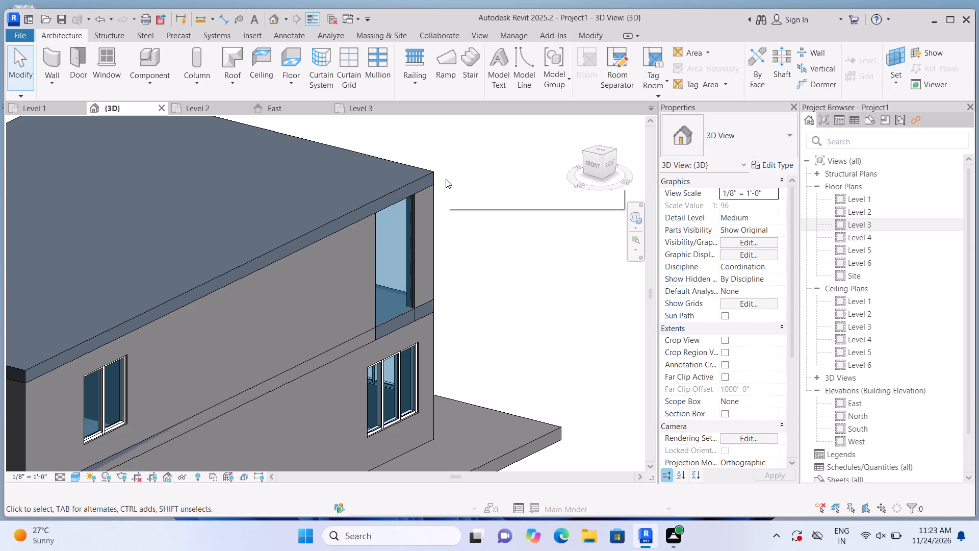
pyautogui.scroll(2, 422, 212)
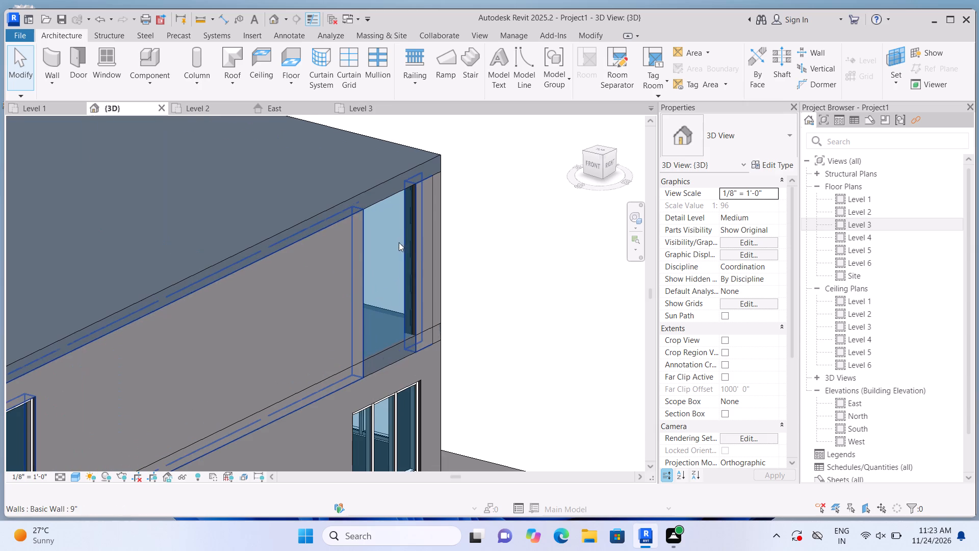
pyautogui.click(395, 244)
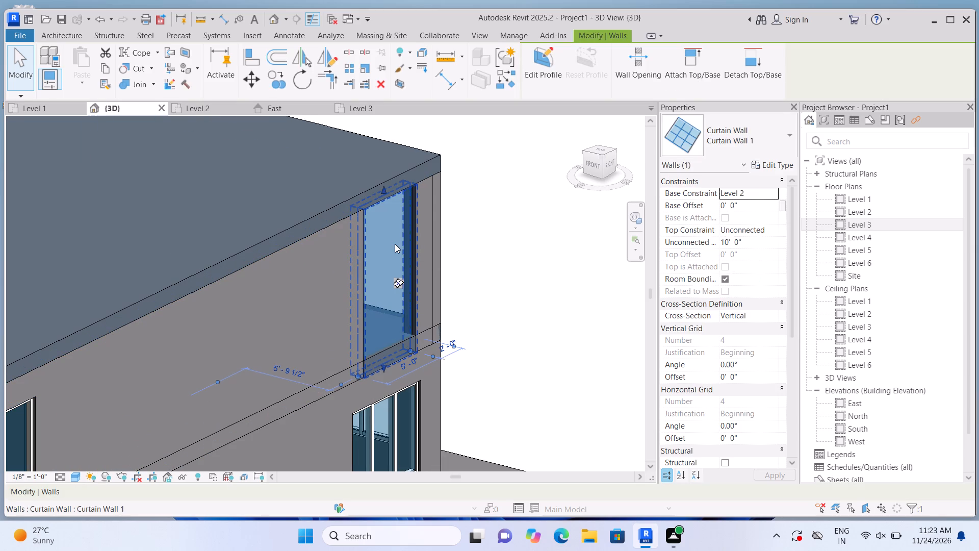
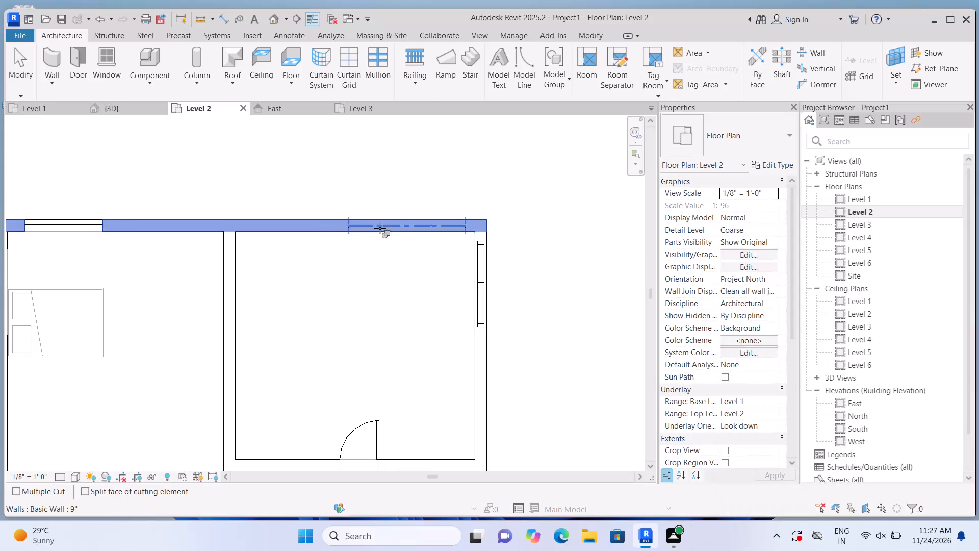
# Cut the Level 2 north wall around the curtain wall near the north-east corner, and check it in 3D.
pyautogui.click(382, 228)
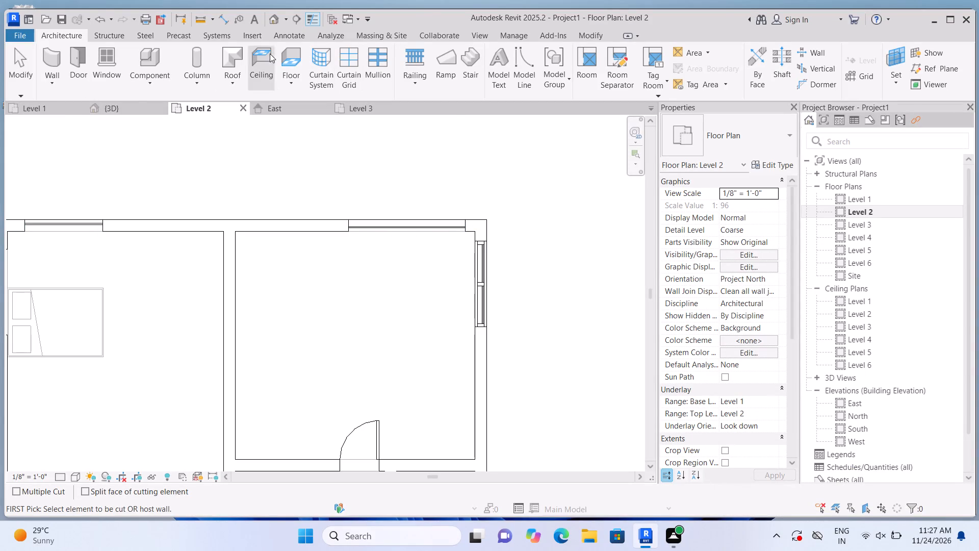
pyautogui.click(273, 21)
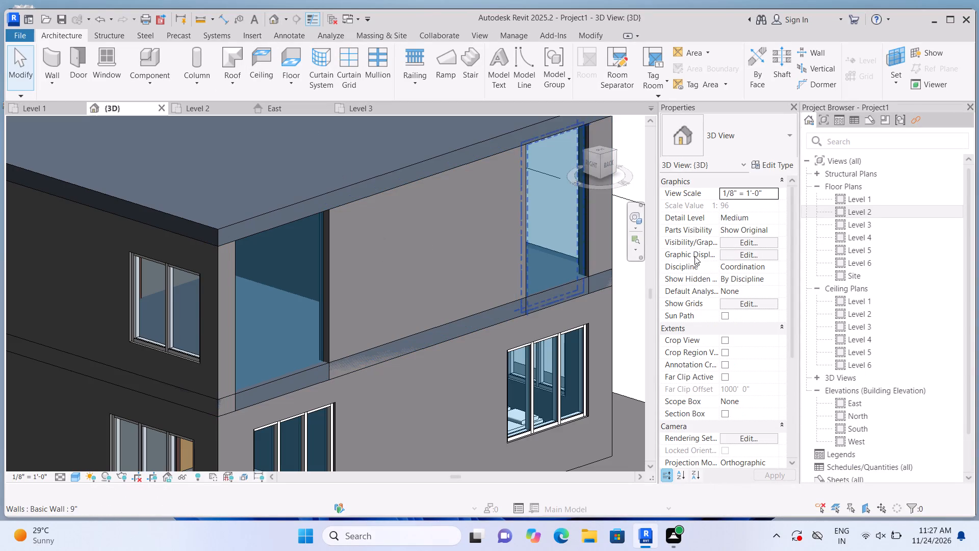
# Delete the curtain wall near the north-east corner of the north wall in the Level 2 plan.
pyautogui.doubleClick(839, 212)
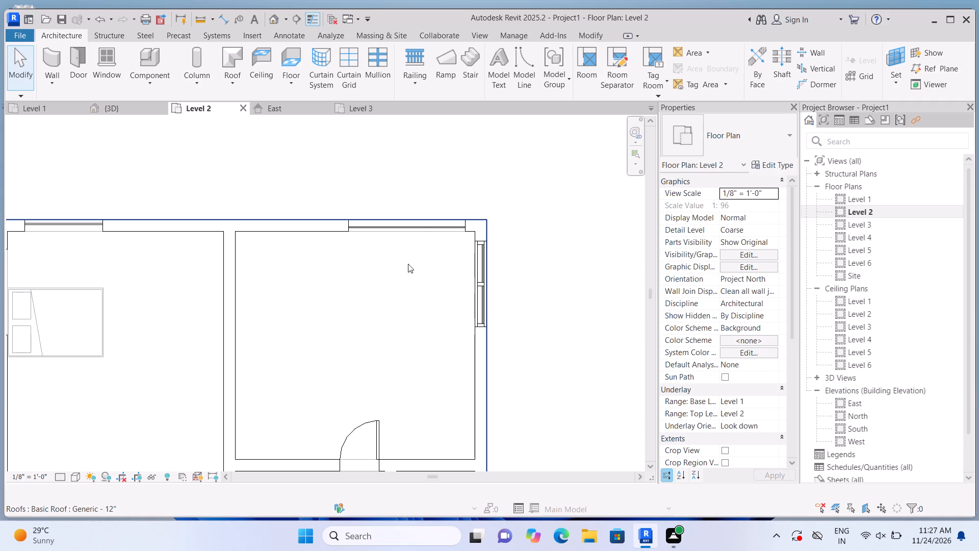
pyautogui.click(422, 232)
pyautogui.press('Delete')
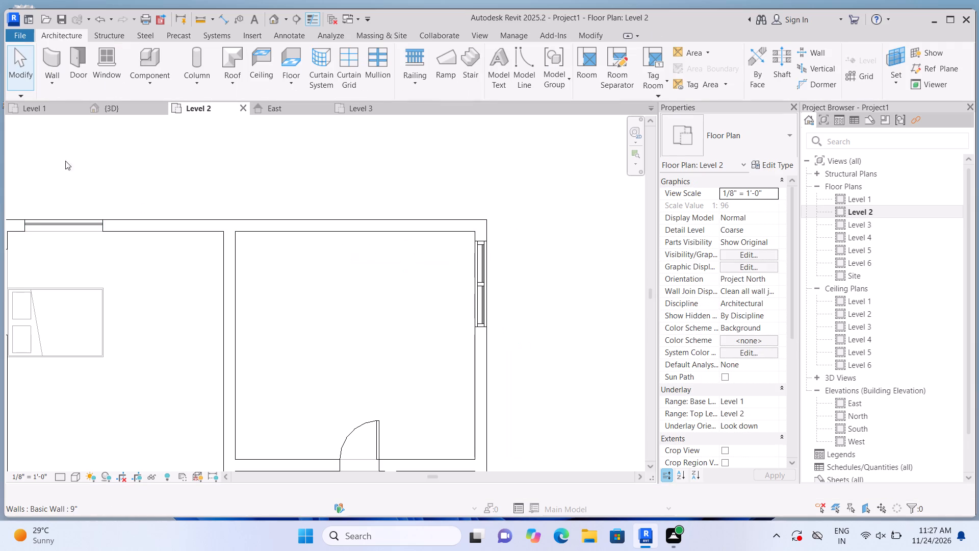
# Draw a 6'-0" curtain wall in the Level 2 north wall, starting about 1'-0" from the north-east corner, and cut it into its host wall.
pyautogui.click(49, 63)
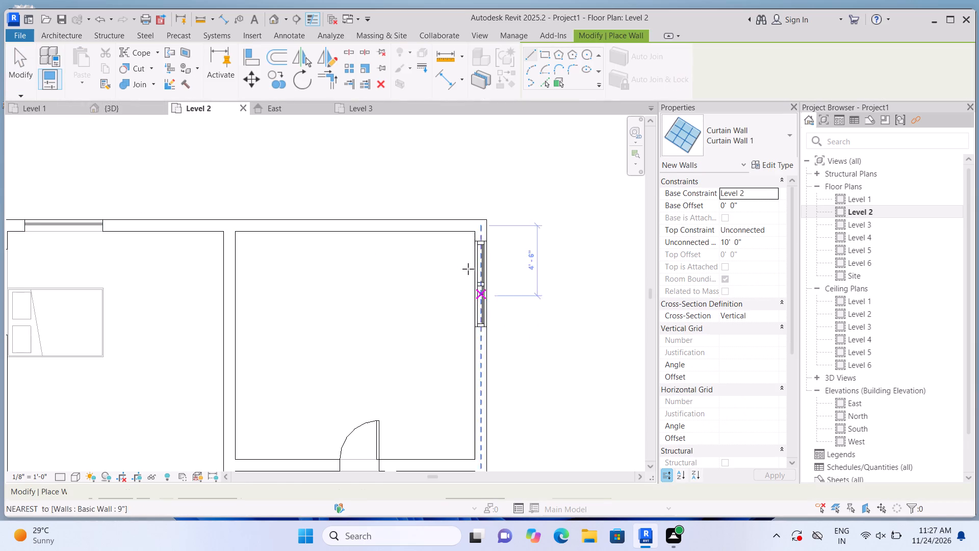
pyautogui.click(463, 225)
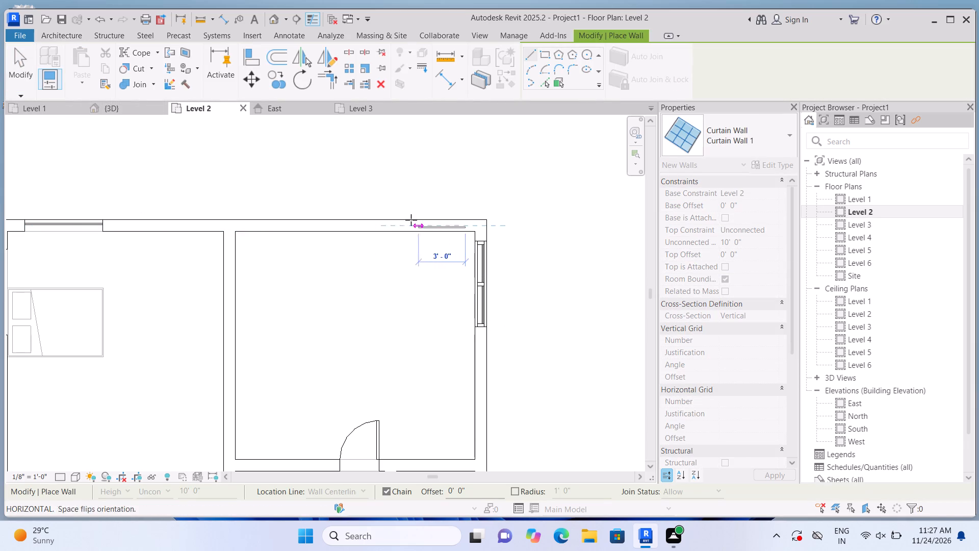
pyautogui.click(372, 224)
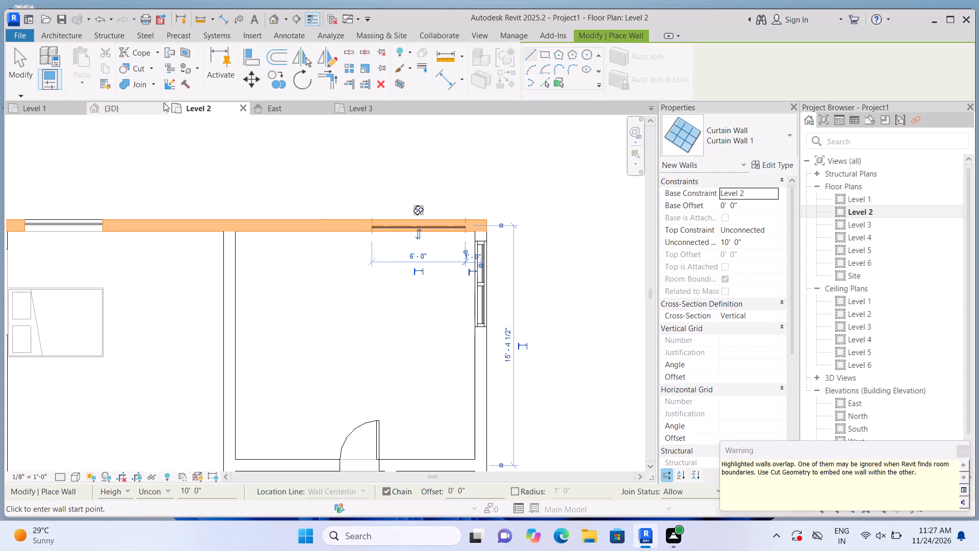
pyautogui.click(154, 65)
pyautogui.click(161, 82)
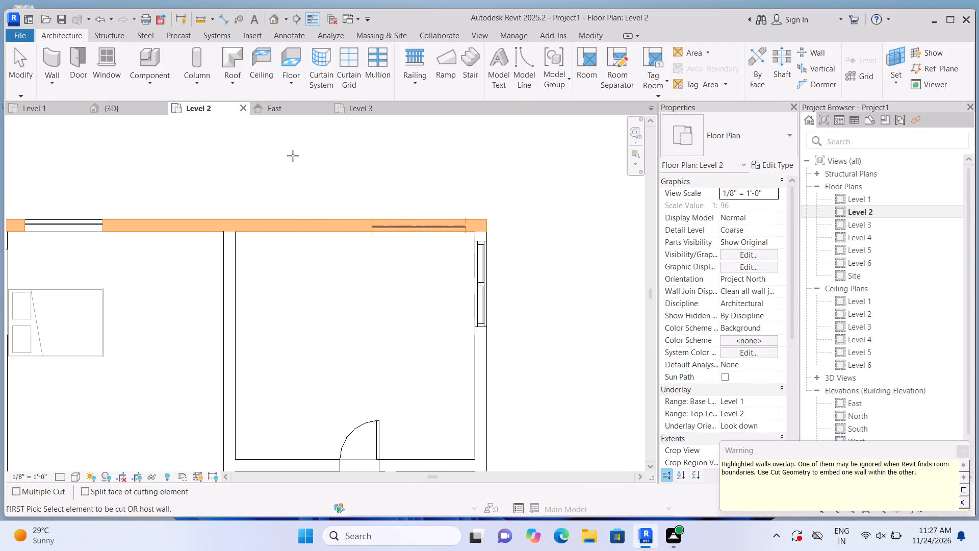
pyautogui.click(300, 226)
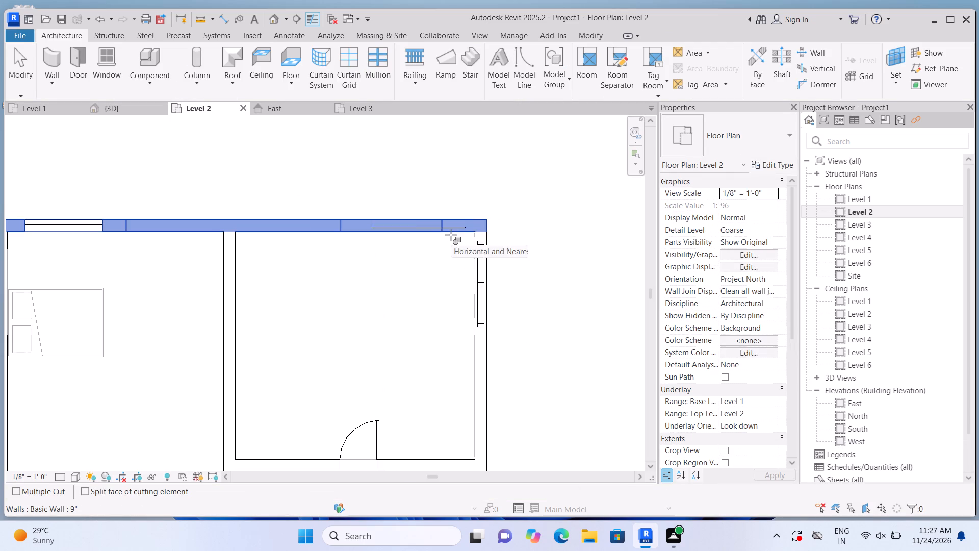
pyautogui.click(464, 233)
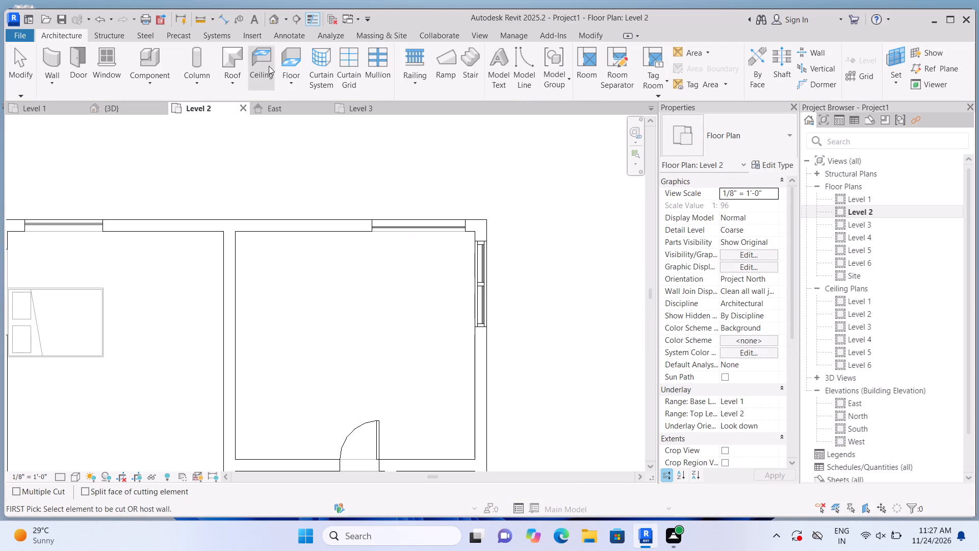
# In 3D, shorten that 6'-0" curtain wall to about 4'-10" high, with its base offset about 3'-0".
pyautogui.click(274, 18)
pyautogui.scroll(-1, 338, 228)
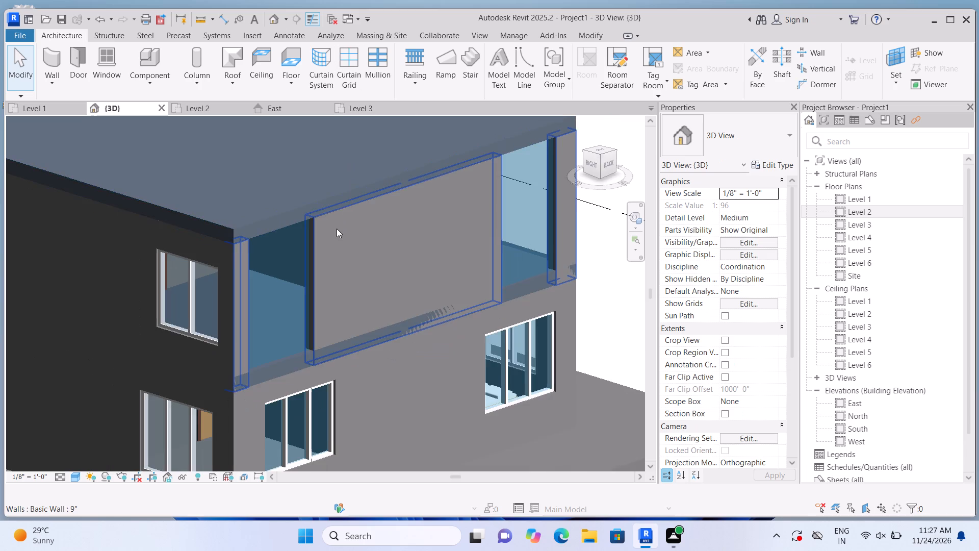
pyautogui.scroll(-1, 337, 229)
pyautogui.click(299, 271)
pyautogui.scroll(4, 294, 310)
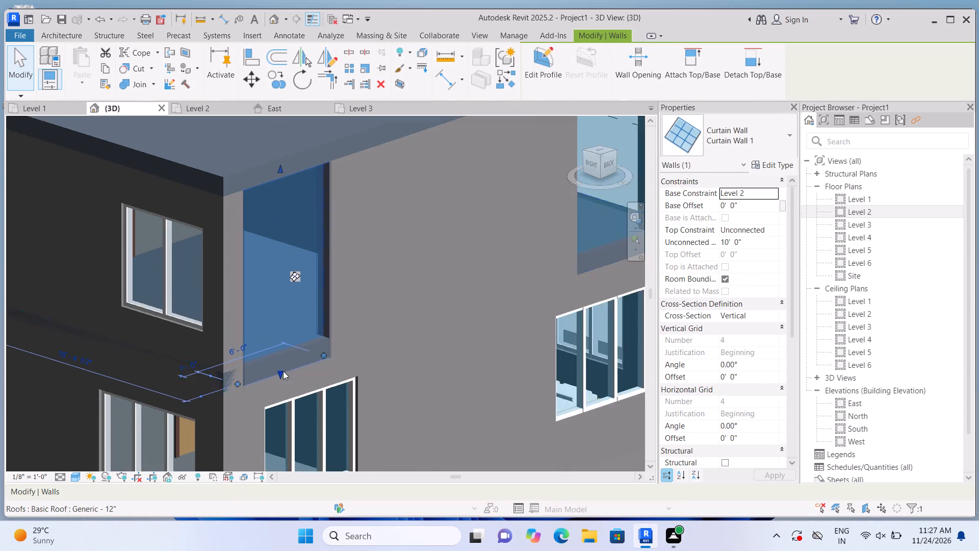
pyautogui.moveTo(281, 373); pyautogui.dragTo(297, 297)
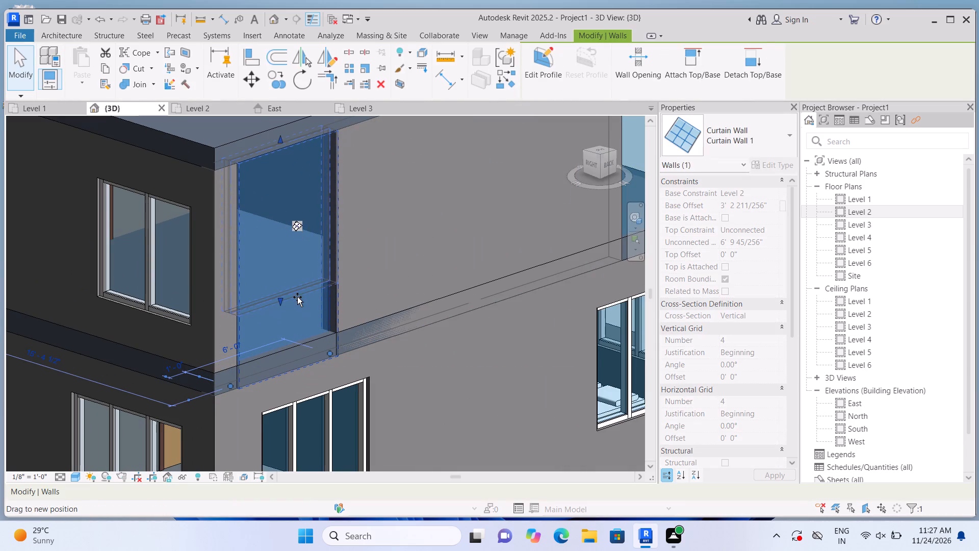
pyautogui.moveTo(297, 297); pyautogui.dragTo(298, 302)
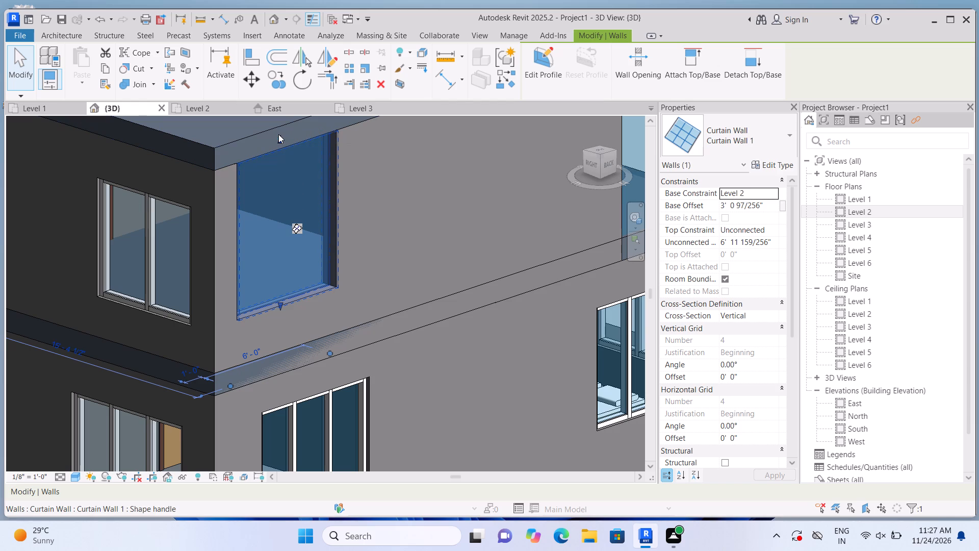
pyautogui.scroll(1, 284, 142)
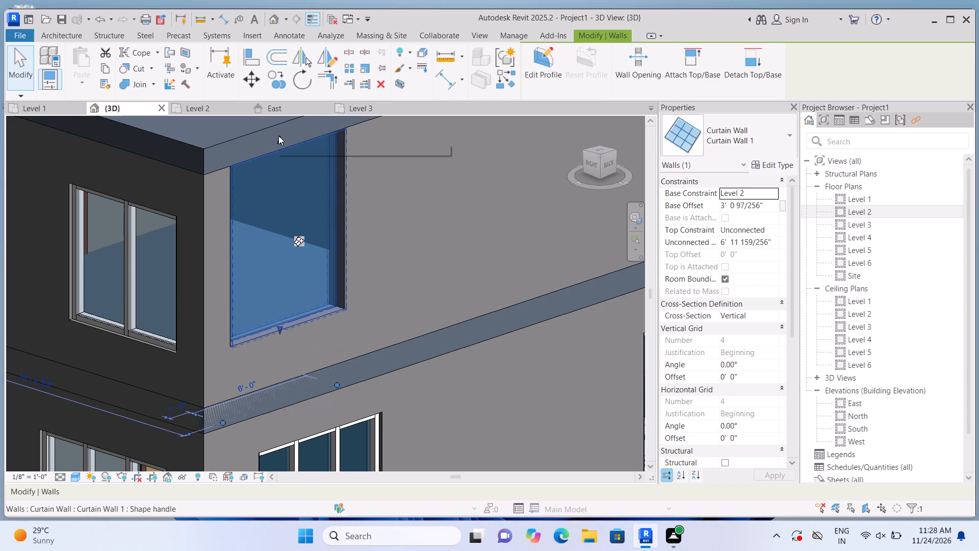
pyautogui.moveTo(278, 136); pyautogui.dragTo(290, 200)
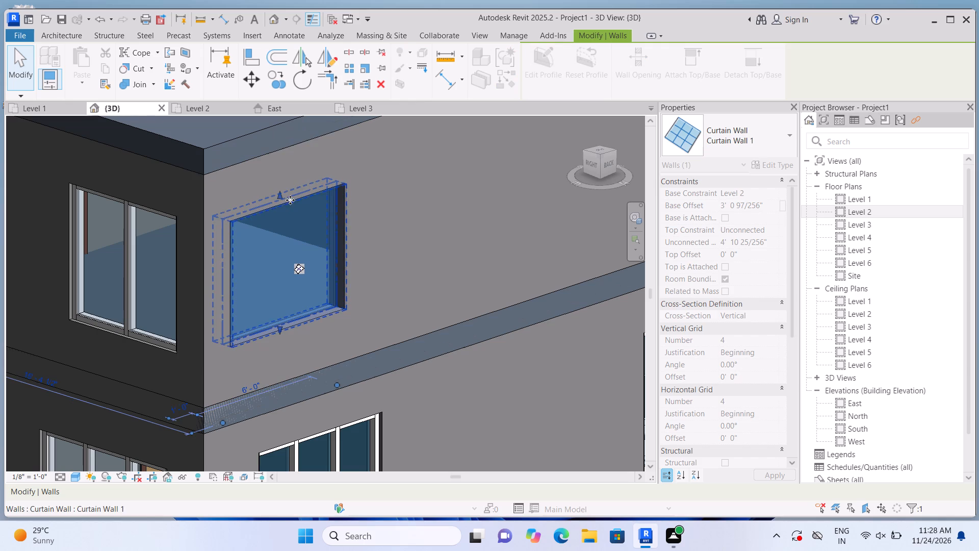
# Add a vertical curtain grid line across all segments of the shortened window, 3'-0" from each side.
pyautogui.click(50, 32)
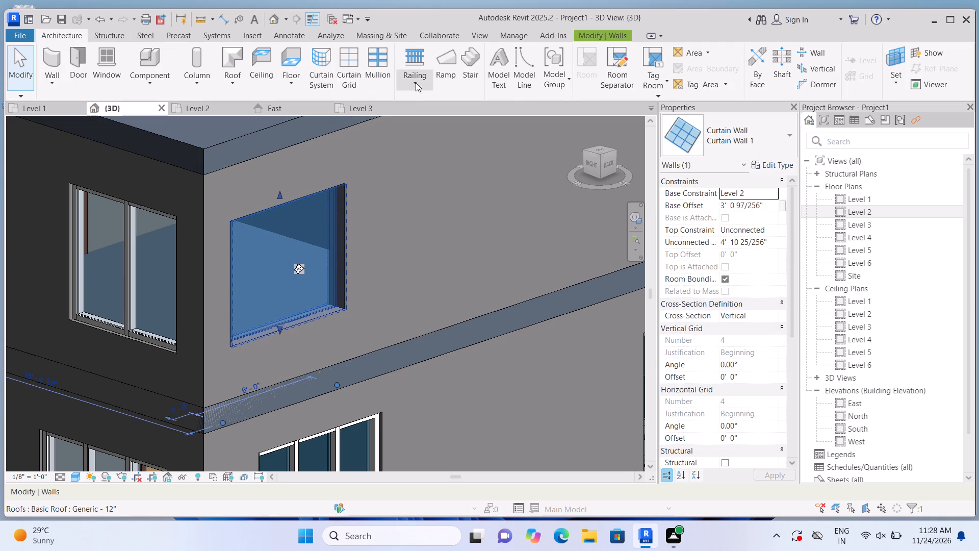
pyautogui.click(348, 71)
pyautogui.scroll(2, 299, 195)
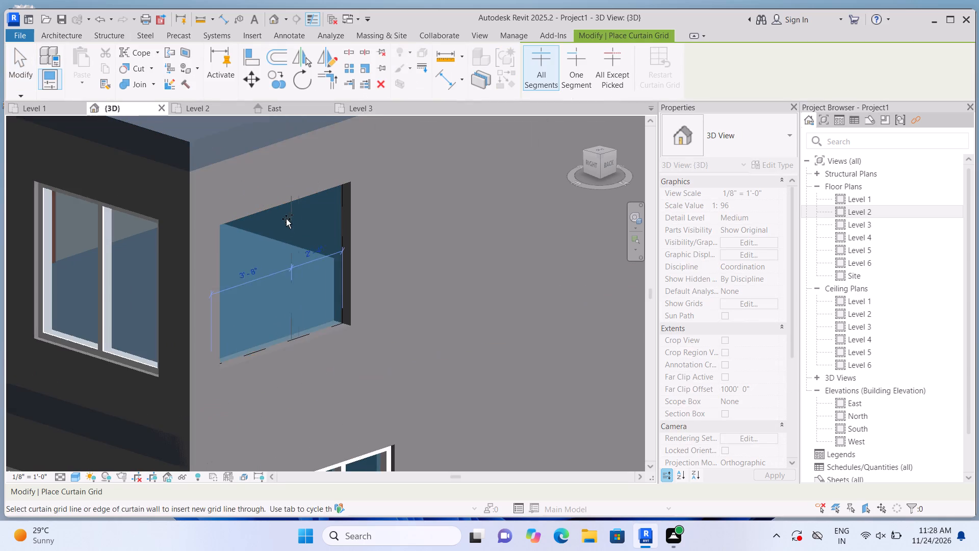
pyautogui.scroll(1, 286, 219)
pyautogui.click(276, 229)
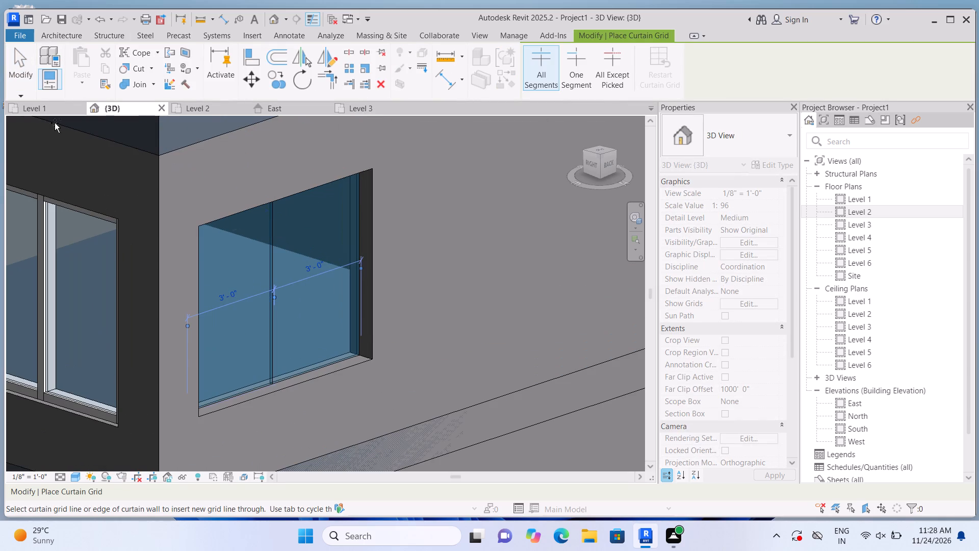
# Place 2.5" x 5" rectangular mullions on that window's central grid line and all four perimeter edges.
pyautogui.click(83, 39)
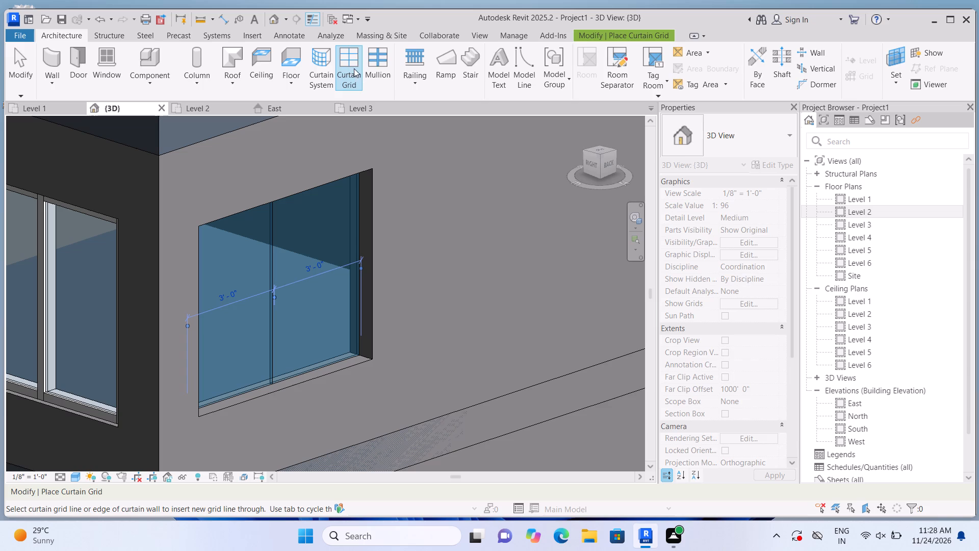
pyautogui.click(376, 68)
pyautogui.click(288, 248)
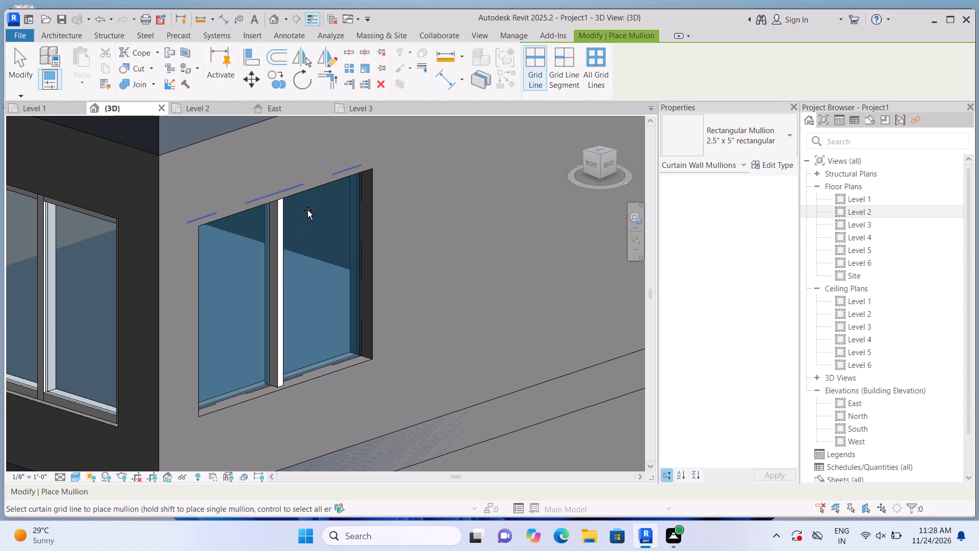
pyautogui.click(307, 210)
pyautogui.click(348, 242)
pyautogui.click(327, 350)
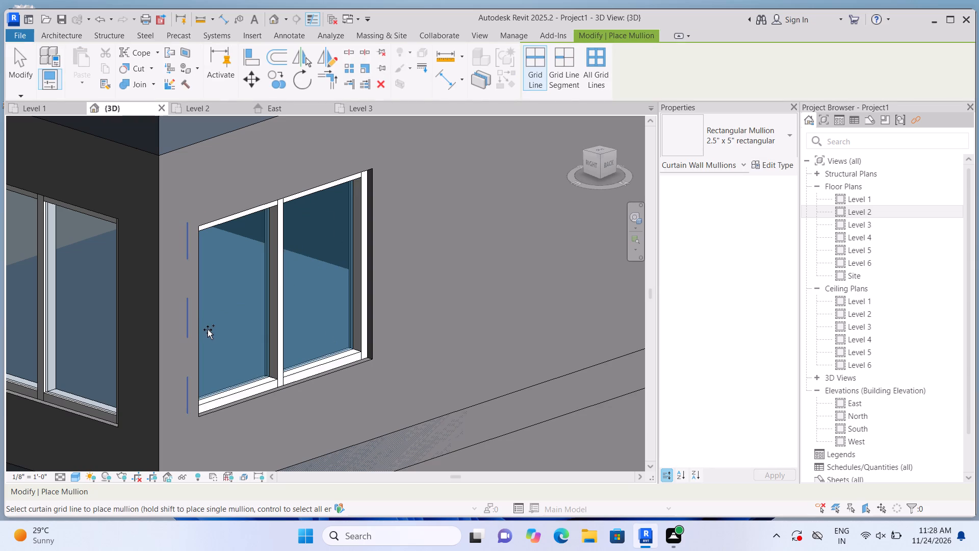
pyautogui.click(202, 328)
pyautogui.scroll(-6, 202, 328)
pyautogui.press('Escape')
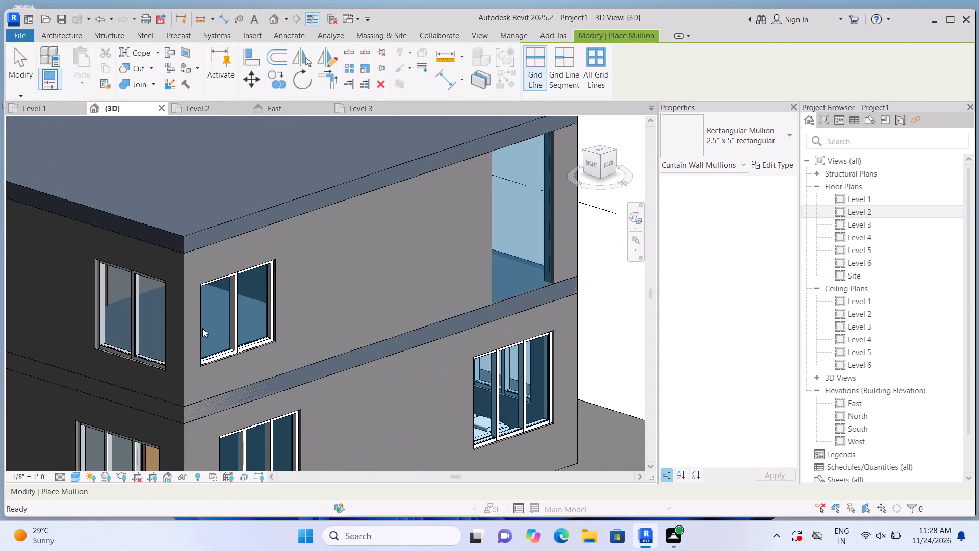
# Shorten the 5'-0" wide Level 2 curtain wall at the other end of the north wall to roughly 5' high, with its base offset about 2'-7".
pyautogui.moveTo(327, 287); pyautogui.dragTo(227, 318, button='middle')
pyautogui.click(423, 265)
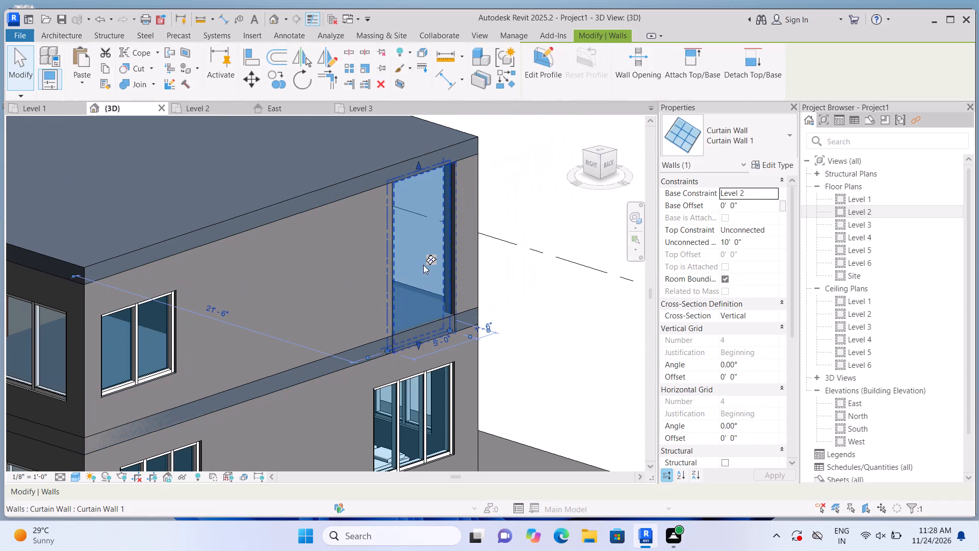
pyautogui.scroll(2, 417, 331)
pyautogui.moveTo(419, 342); pyautogui.dragTo(419, 297)
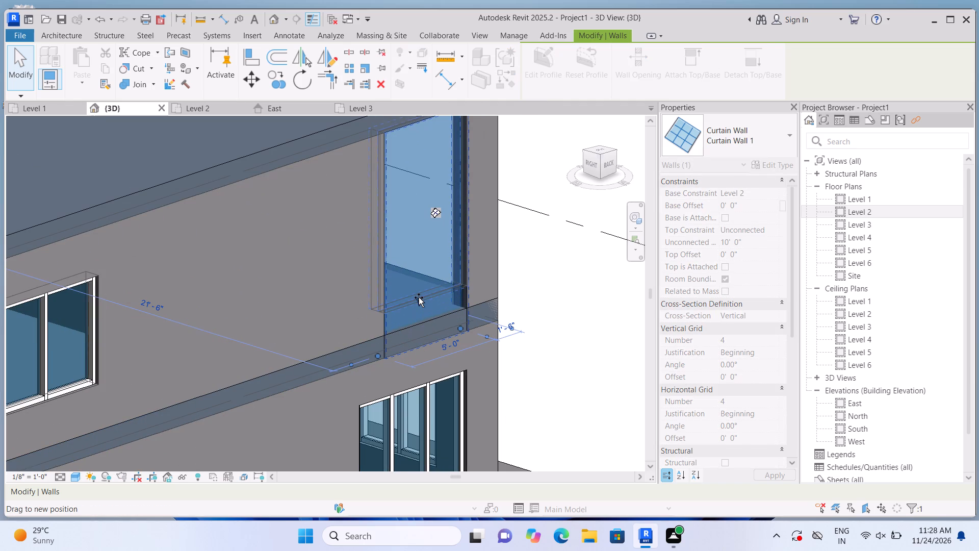
pyautogui.moveTo(419, 297); pyautogui.dragTo(418, 285)
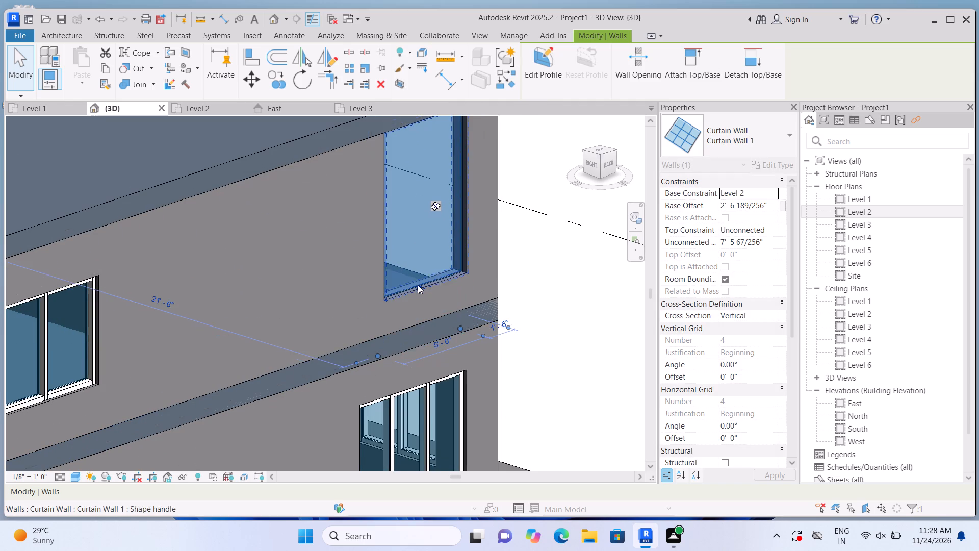
pyautogui.scroll(-1, 418, 285)
pyautogui.moveTo(417, 126); pyautogui.dragTo(426, 182)
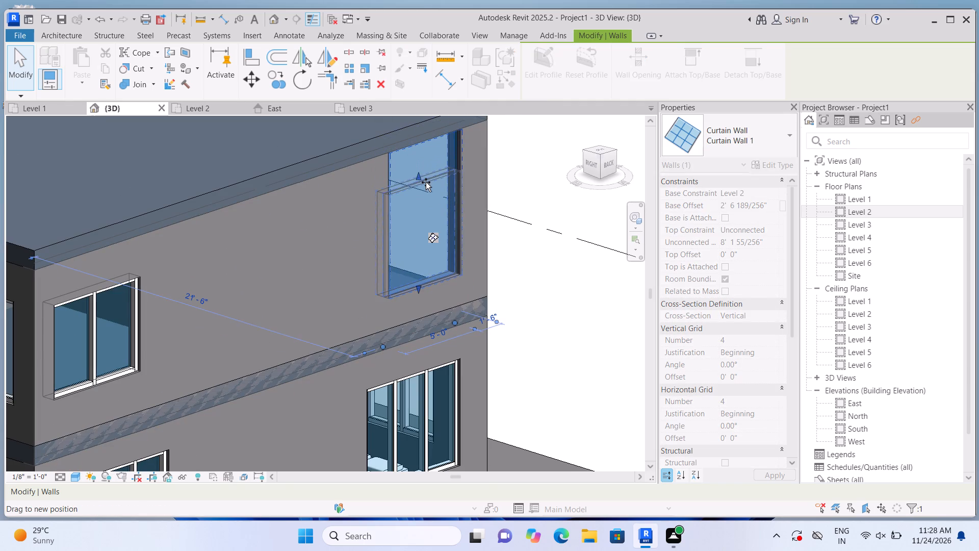
pyautogui.moveTo(426, 182); pyautogui.dragTo(426, 184)
pyautogui.scroll(1, 429, 184)
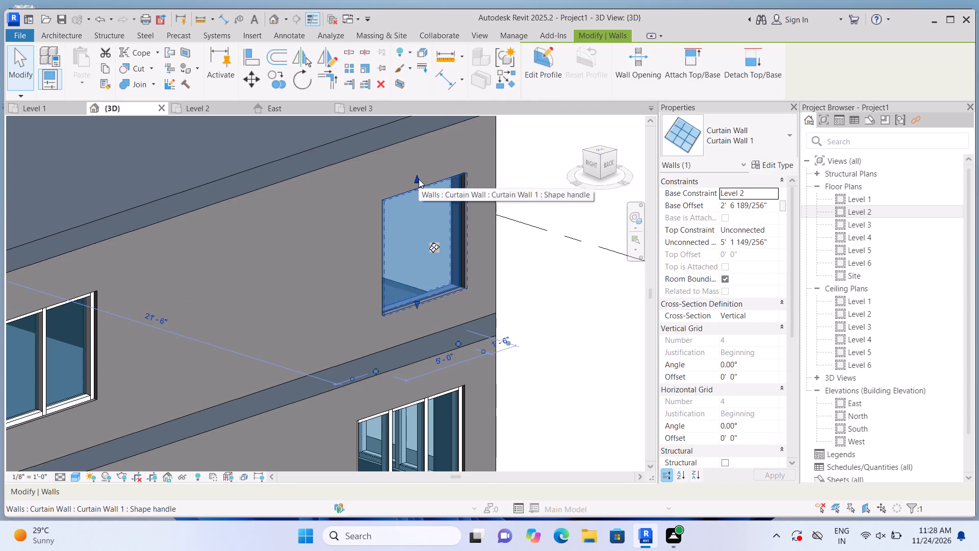
pyautogui.click(419, 179)
pyautogui.click(536, 264)
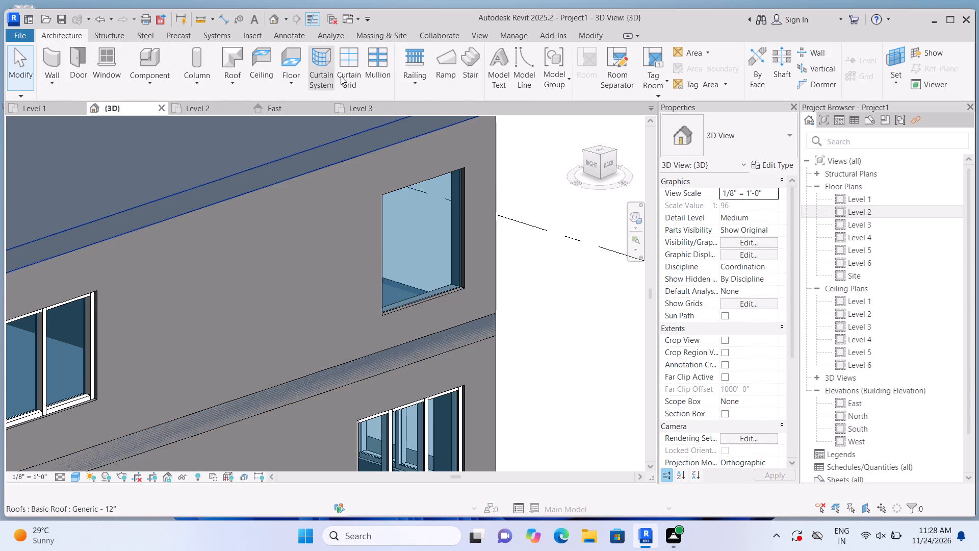
# Add a vertical curtain grid line across all segments at that window's midpoint, 2'-6" from each side.
pyautogui.click(353, 84)
pyautogui.scroll(2, 425, 202)
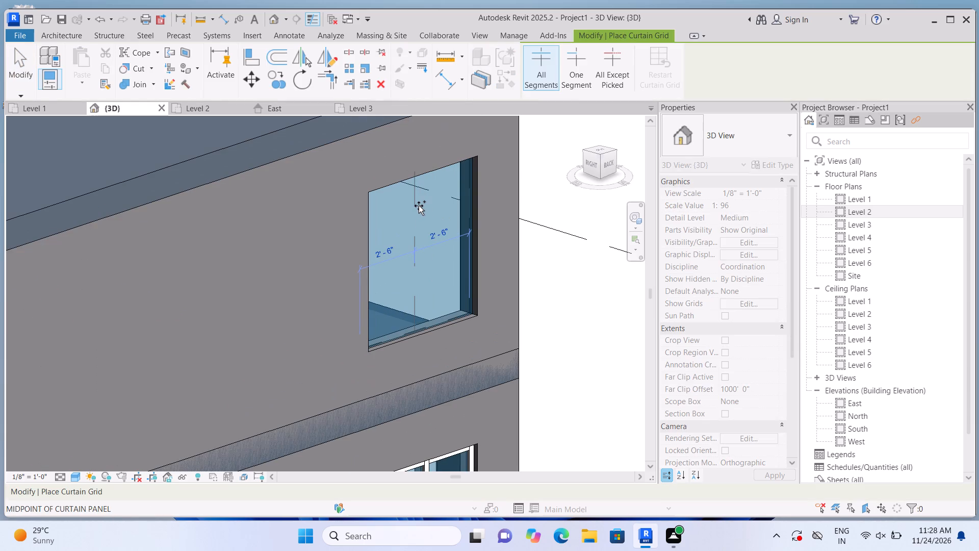
pyautogui.click(419, 206)
# Place 2.5" x 5" rectangular mullions on the 5'-0" wide window's central grid line and all four perimeter edges.
pyautogui.click(72, 39)
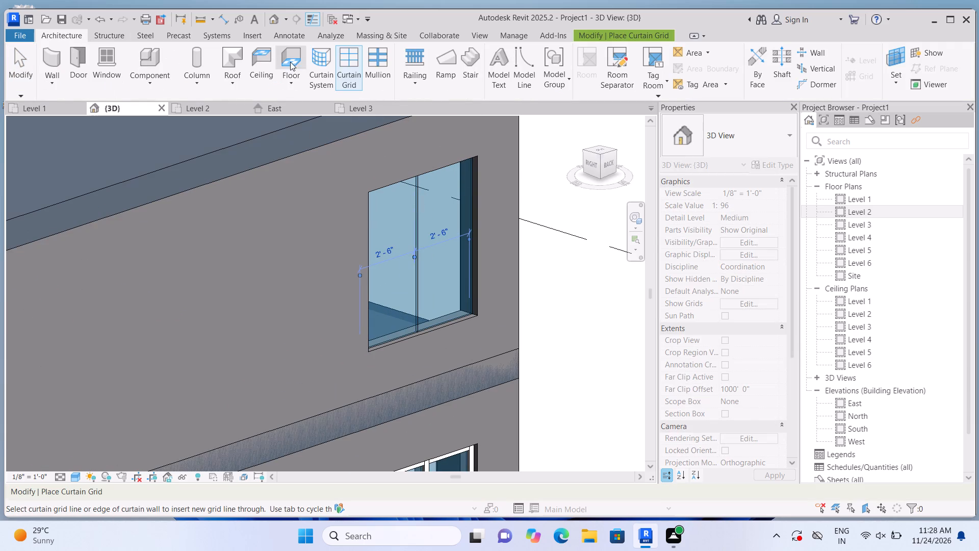
pyautogui.click(371, 69)
pyautogui.click(415, 230)
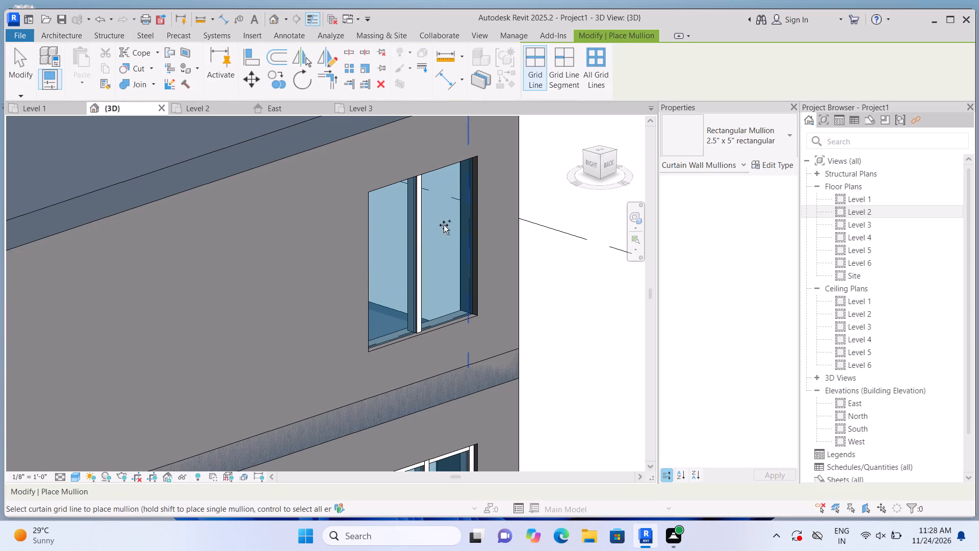
pyautogui.click(464, 227)
pyautogui.click(450, 177)
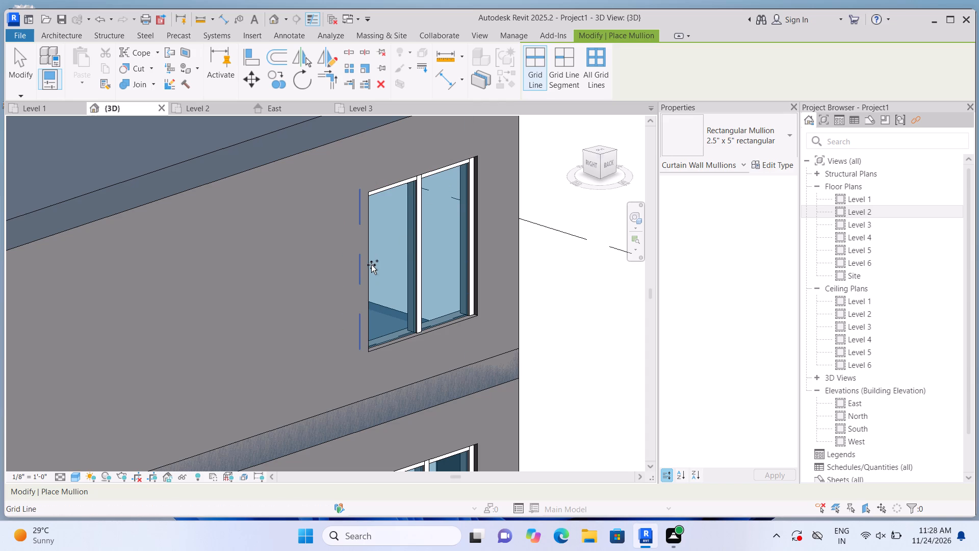
pyautogui.click(371, 266)
pyautogui.click(381, 336)
pyautogui.scroll(-3, 424, 291)
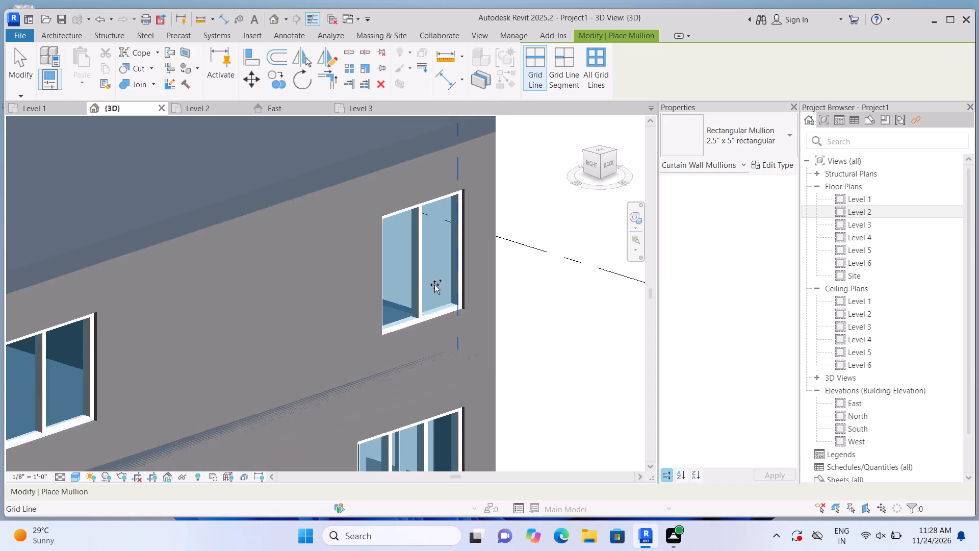
pyautogui.scroll(-7, 434, 285)
pyautogui.press('Escape')
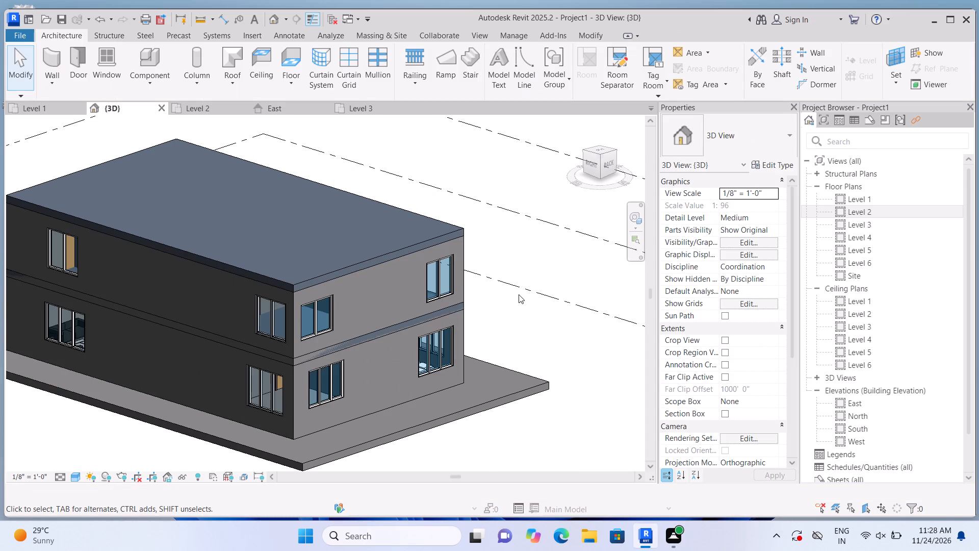
# Select the full-height curtain wall beside the bed on the west wall in the Level 2 plan.
pyautogui.moveTo(519, 294); pyautogui.dragTo(355, 246, button='middle')
pyautogui.scroll(-4, 327, 236)
pyautogui.scroll(6, 563, 302)
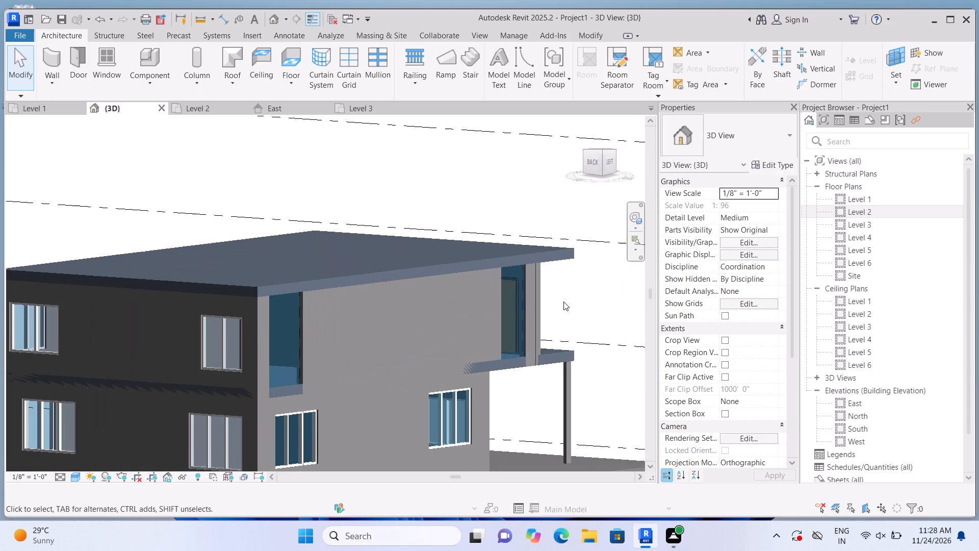
pyautogui.doubleClick(840, 210)
pyautogui.scroll(-5, 535, 315)
pyautogui.scroll(2, 301, 312)
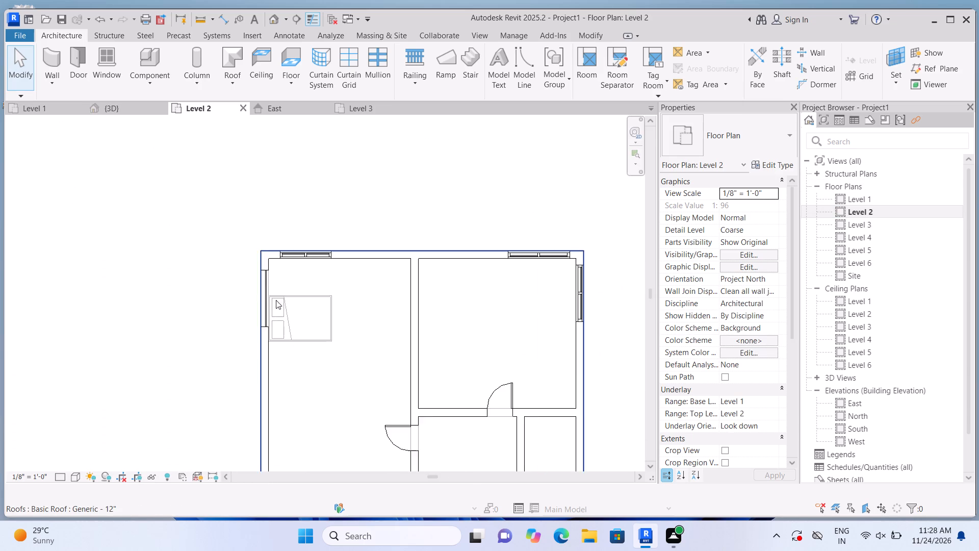
pyautogui.scroll(2, 276, 300)
pyautogui.click(269, 300)
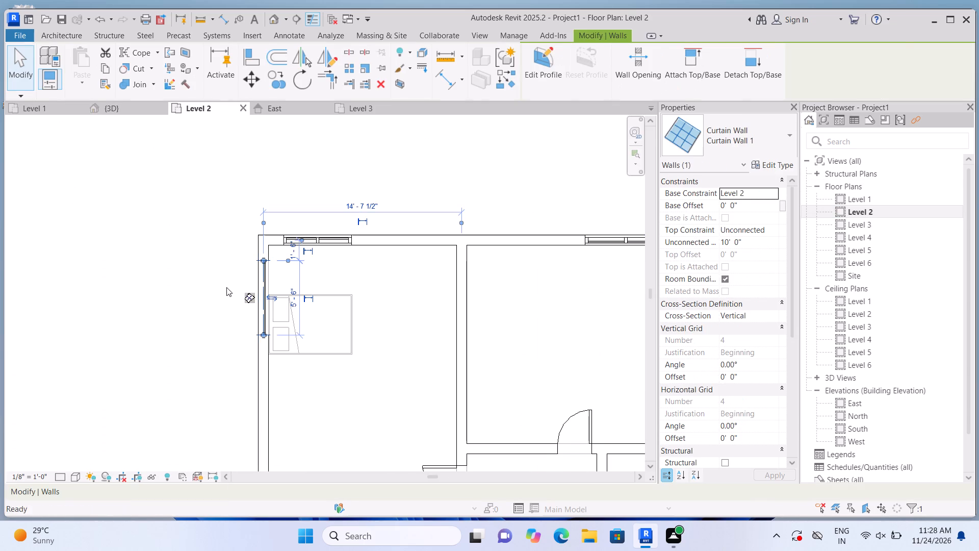
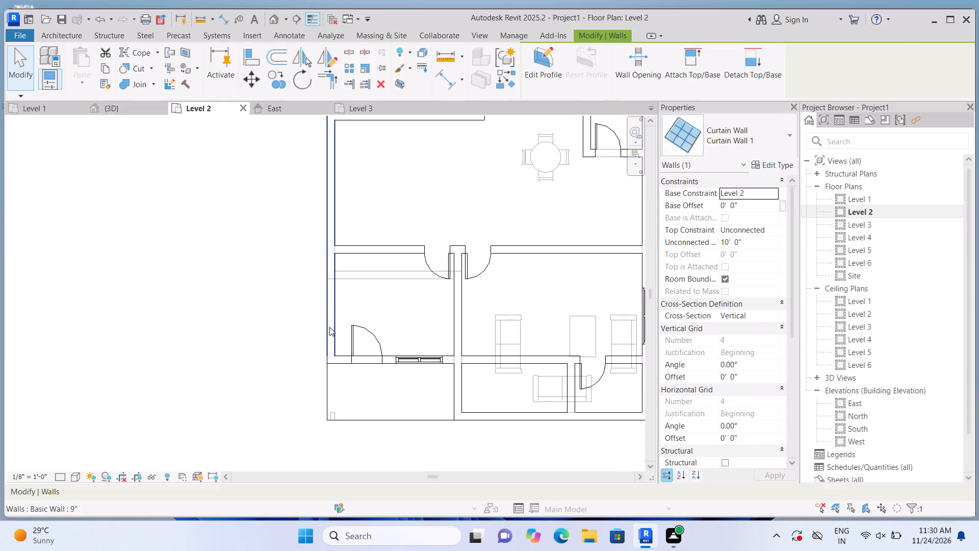
# Draw a 6'-6" Curtain Wall 1 segment along the west exterior wall of the southwest room on Level 2, about 3' from its south wall.
pyautogui.moveTo(273, 311); pyautogui.dragTo(175, 397, button='middle')
pyautogui.scroll(1, 175, 397)
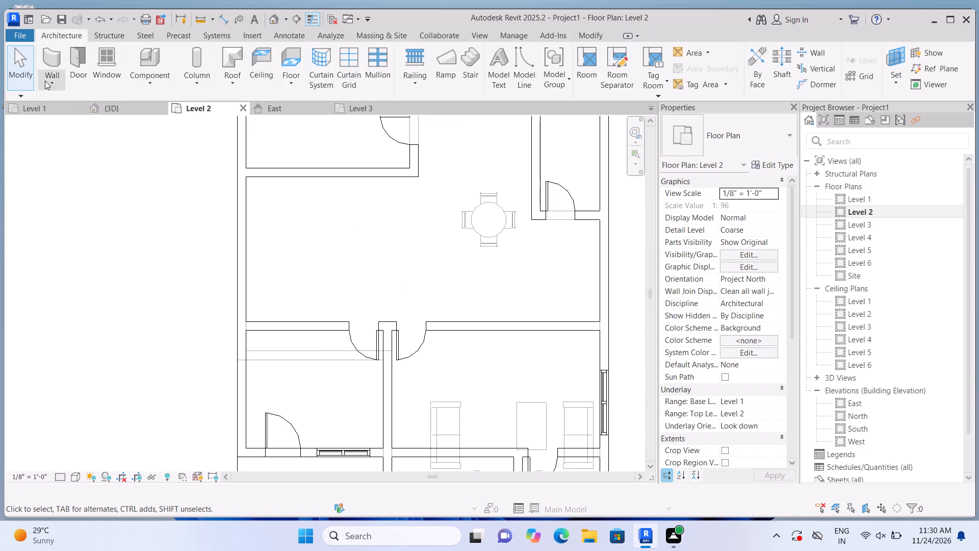
pyautogui.click(54, 60)
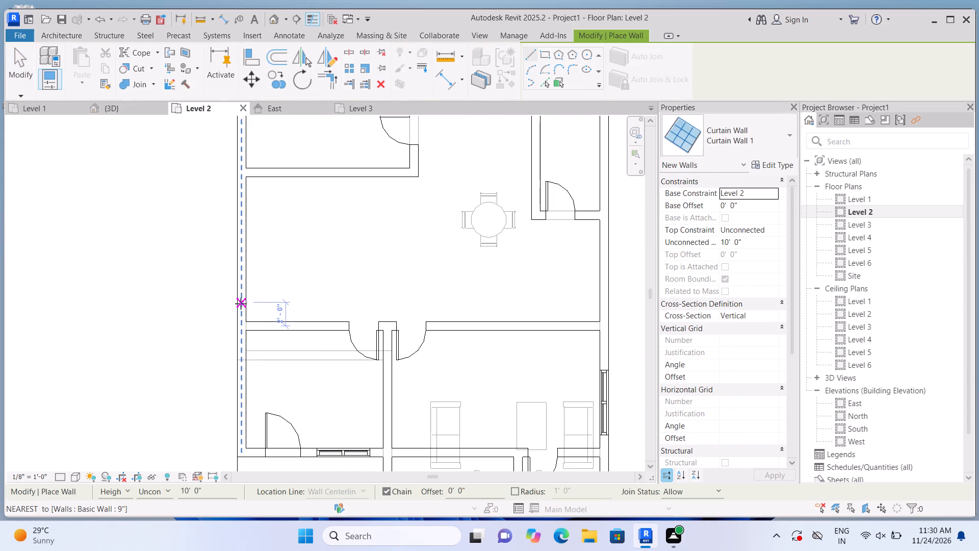
pyautogui.scroll(-5, 243, 321)
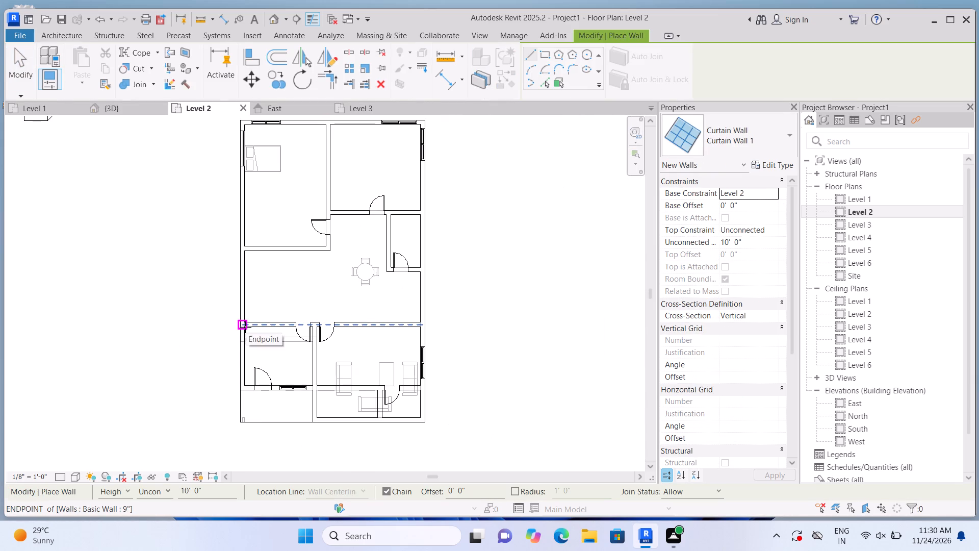
pyautogui.scroll(3, 246, 327)
pyautogui.scroll(1, 251, 370)
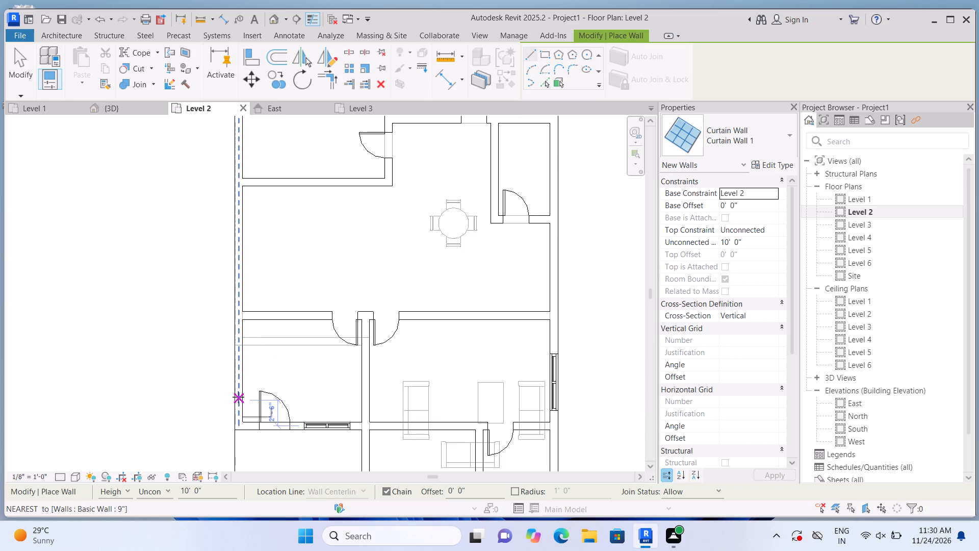
pyautogui.click(238, 394)
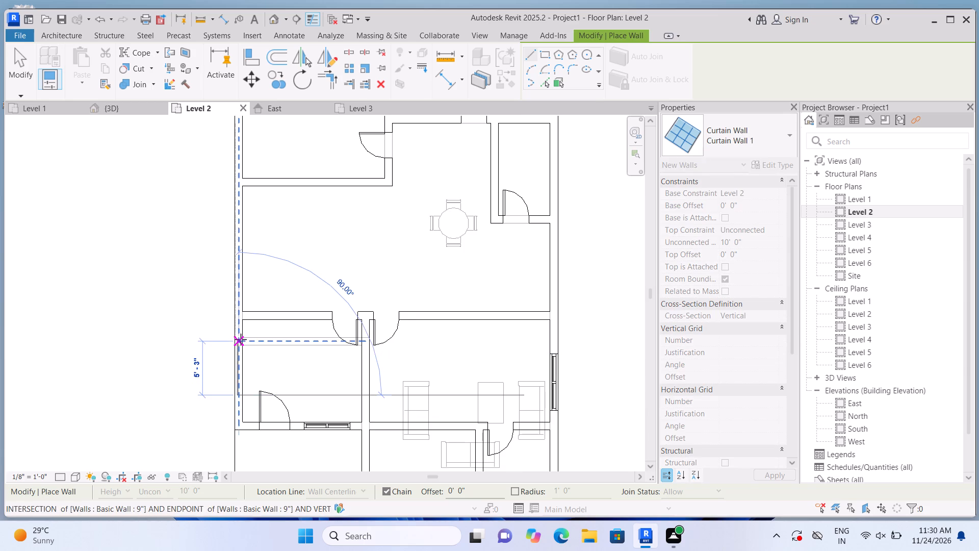
pyautogui.click(241, 329)
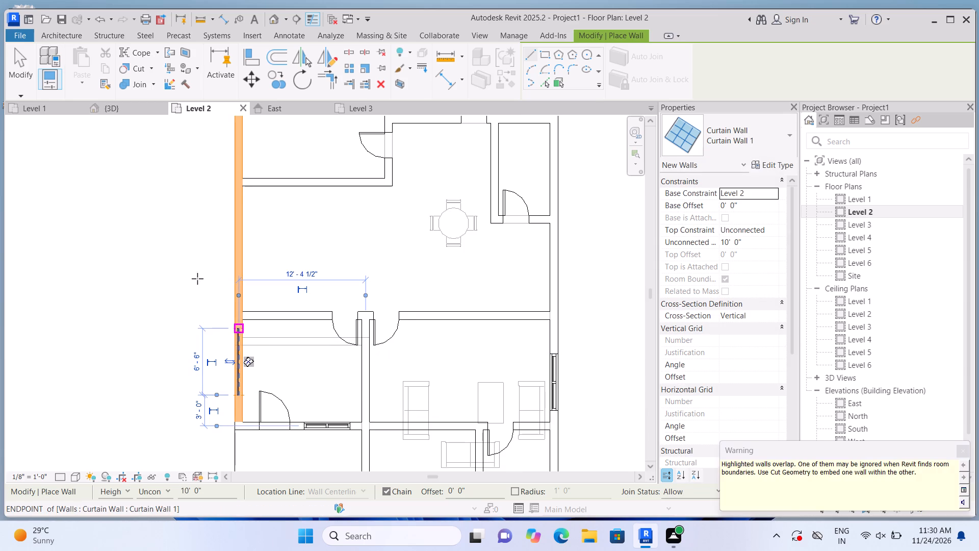
# Cut the west exterior wall with the new curtain wall so the glazing is embedded in it.
pyautogui.click(153, 63)
pyautogui.click(154, 84)
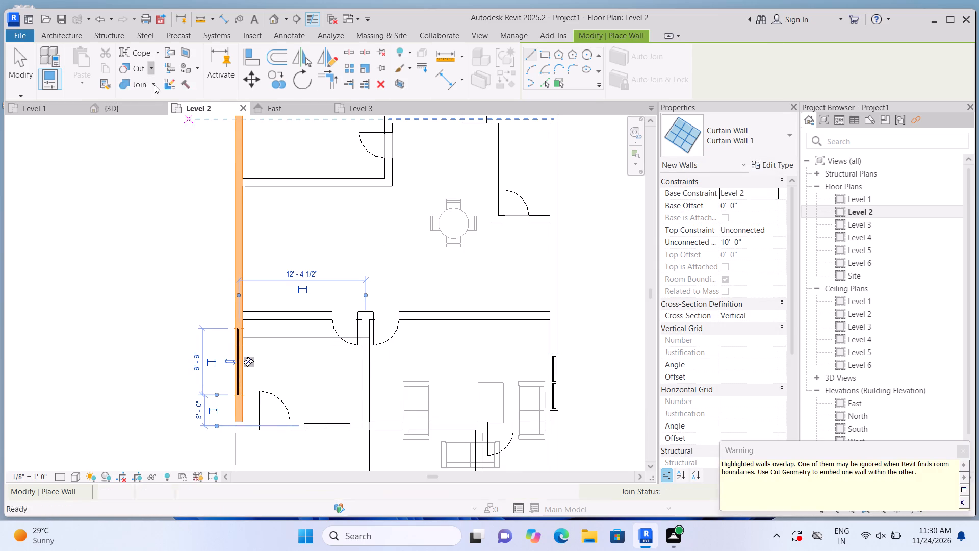
pyautogui.click(239, 408)
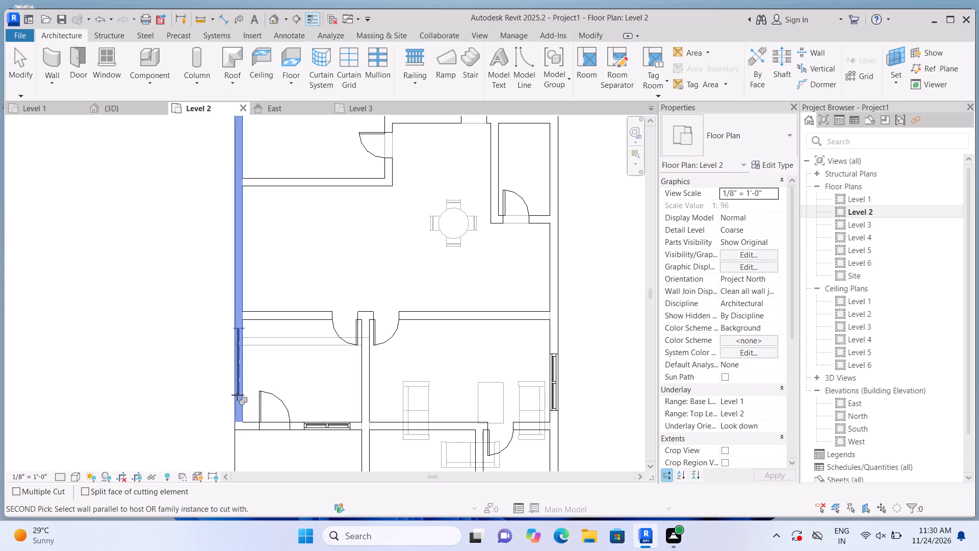
pyautogui.click(237, 367)
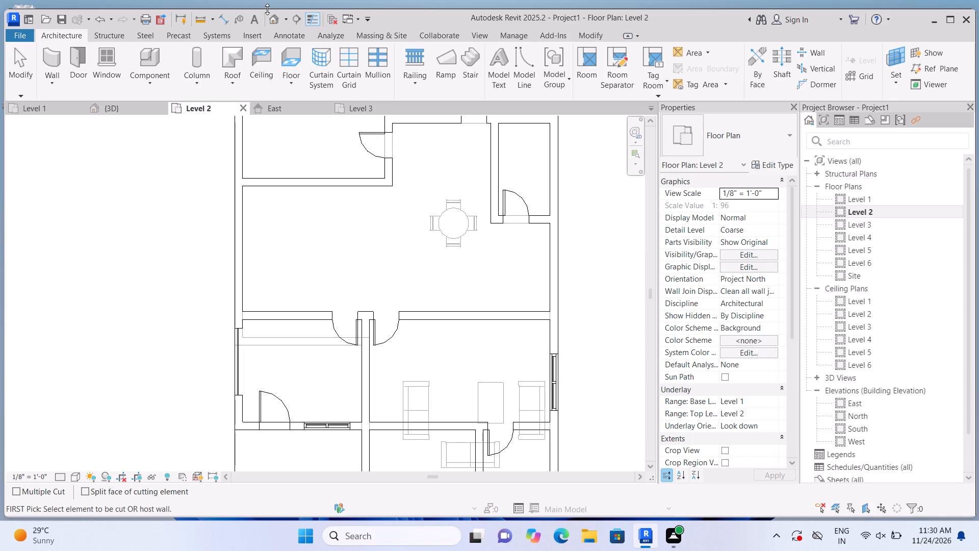
# In the 3D view, reshape the new curtain wall into a window with about 3'-5" base offset and 5'-2" height.
pyautogui.click(273, 20)
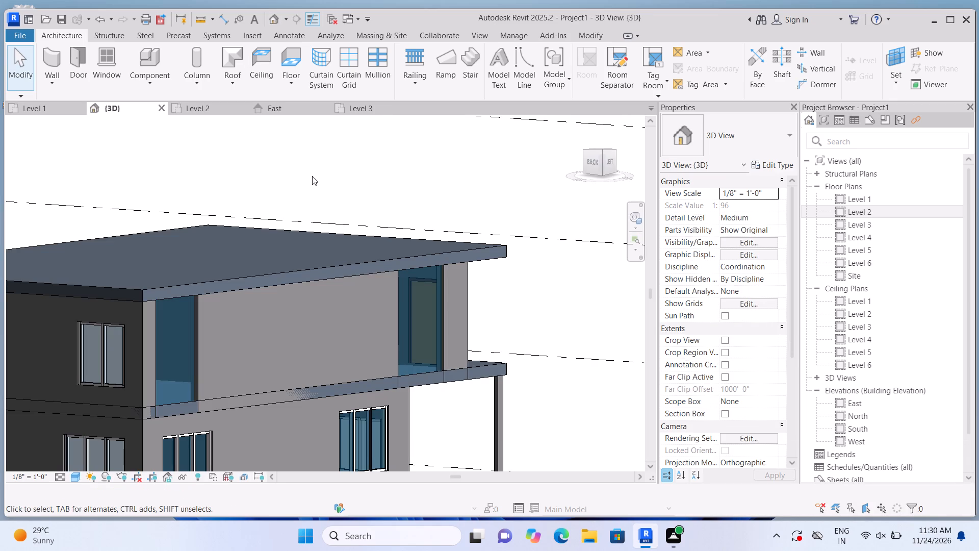
pyautogui.scroll(-1, 362, 233)
pyautogui.scroll(2, 419, 300)
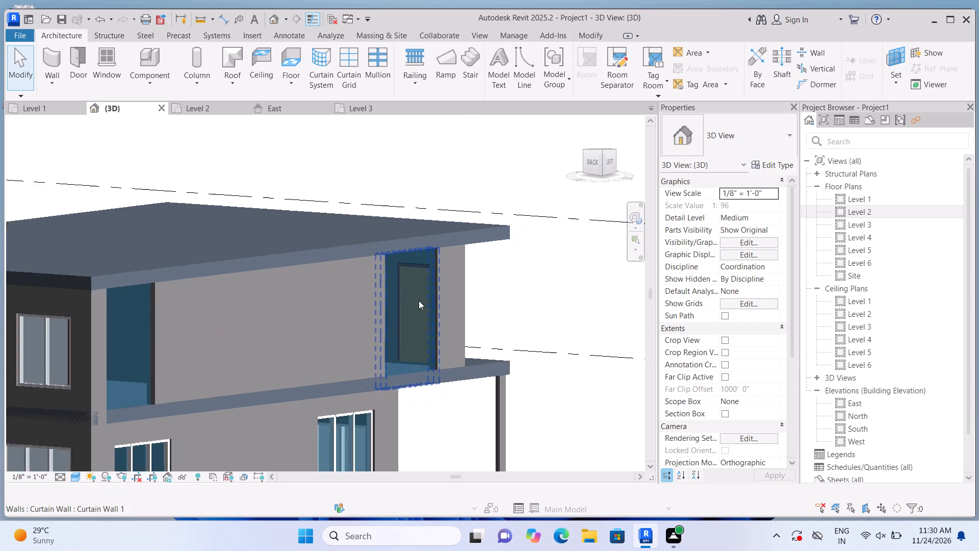
pyautogui.scroll(1, 419, 300)
pyautogui.click(419, 300)
pyautogui.scroll(3, 419, 331)
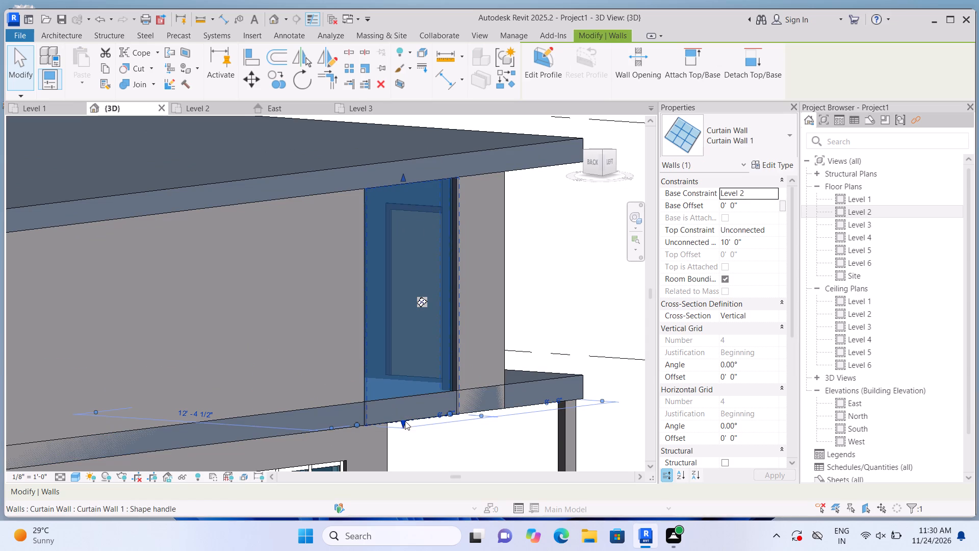
pyautogui.moveTo(403, 421); pyautogui.dragTo(401, 343)
pyautogui.scroll(-2, 409, 342)
pyautogui.scroll(1, 408, 288)
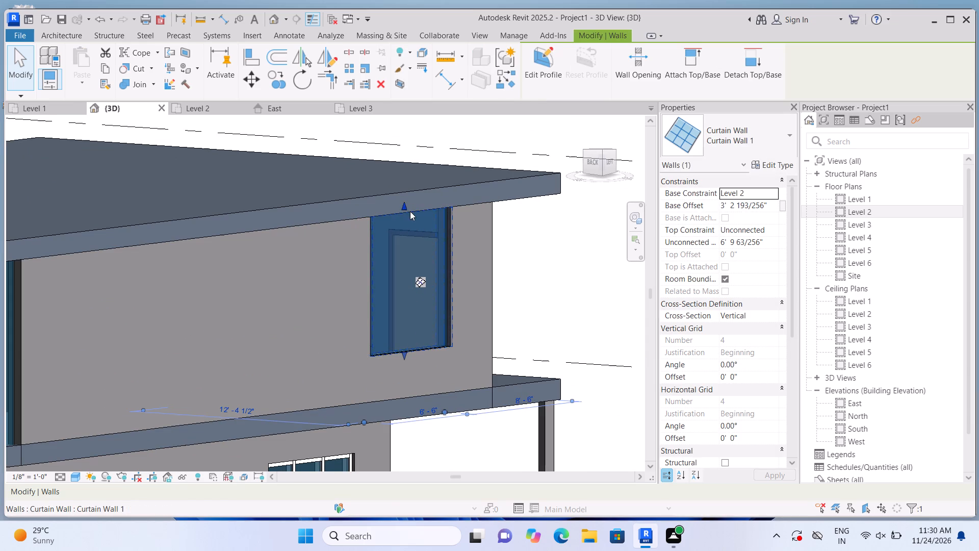
pyautogui.moveTo(404, 201); pyautogui.dragTo(408, 241)
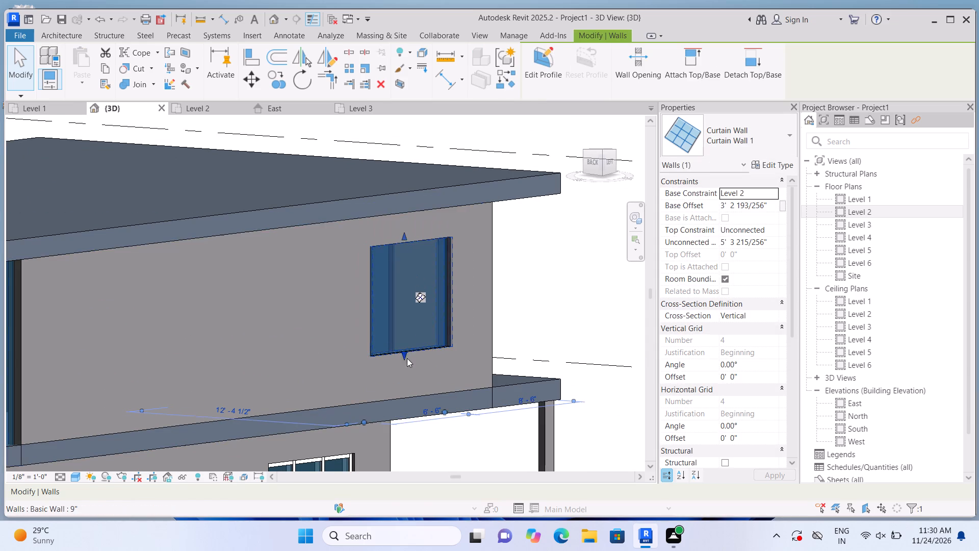
pyautogui.moveTo(405, 353); pyautogui.dragTo(409, 347)
pyautogui.scroll(-2, 409, 341)
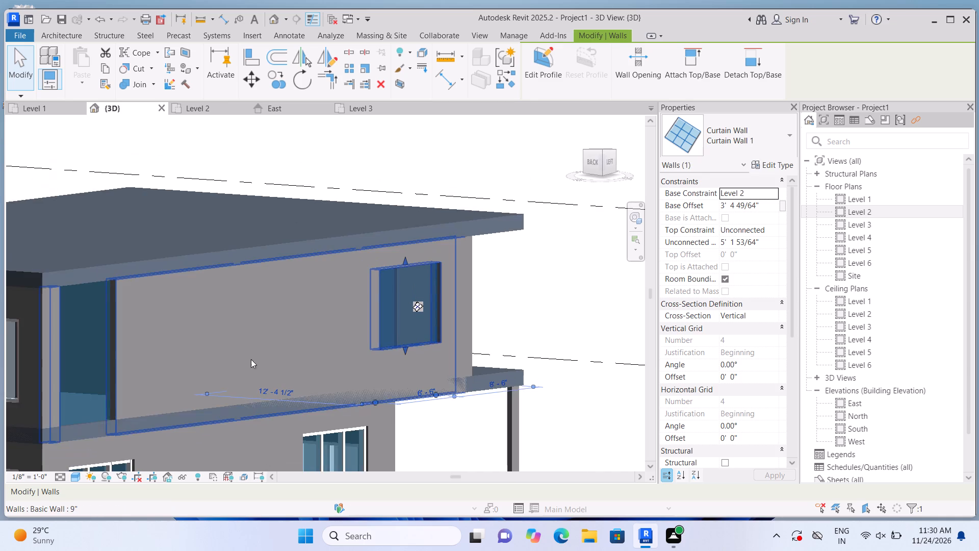
# Raise the base of the other full-height curtain wall on the same facade to about 3'-3 1/2" offset, keeping its top in place.
pyautogui.click(95, 354)
pyautogui.scroll(3, 80, 411)
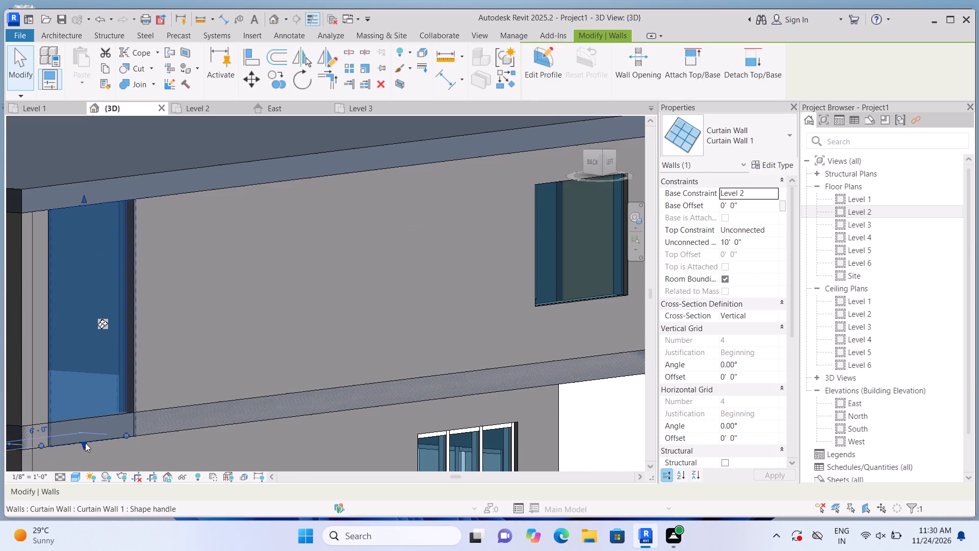
pyautogui.moveTo(85, 443); pyautogui.dragTo(109, 364)
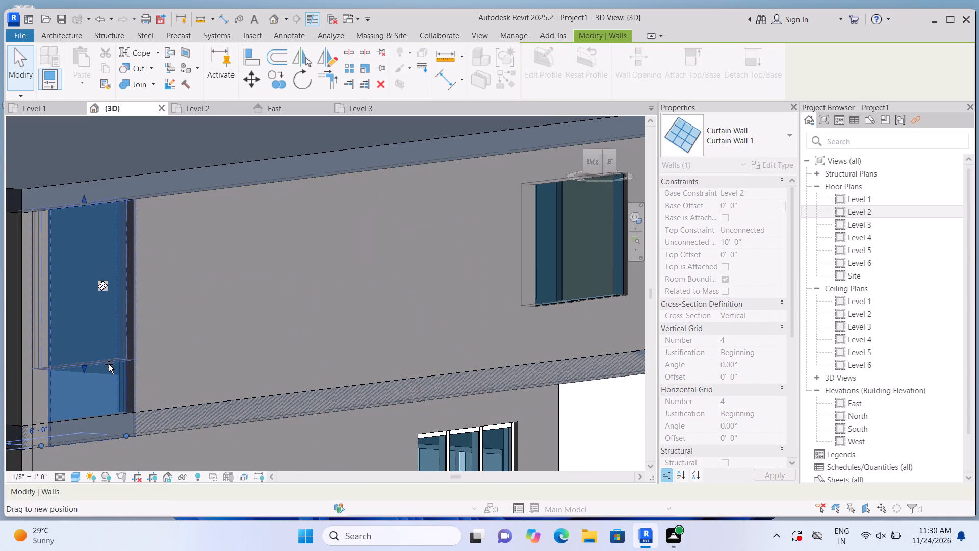
pyautogui.moveTo(109, 364); pyautogui.dragTo(115, 363)
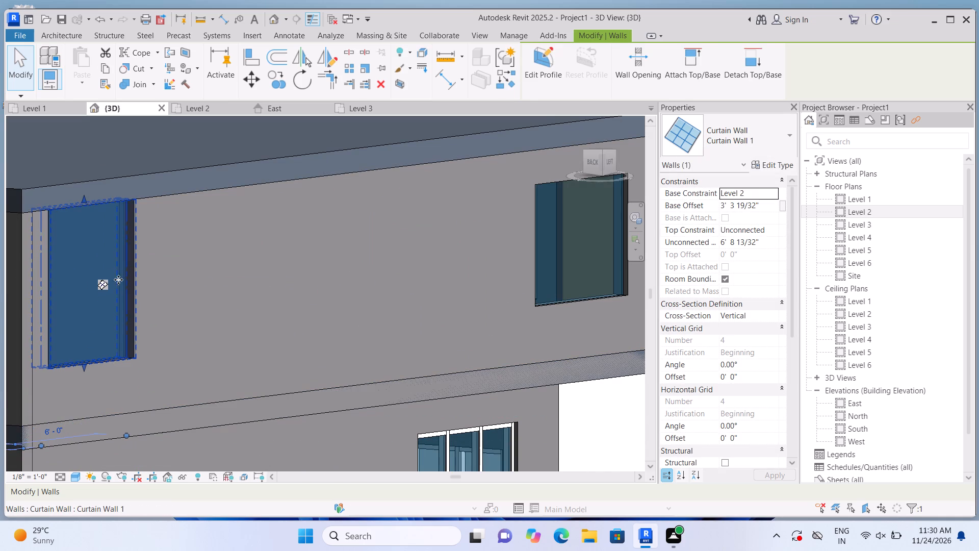
# Return to the Level 2 floor plan and select the curtain wall beside the bed.
pyautogui.doubleClick(842, 208)
pyautogui.scroll(-2, 335, 282)
pyautogui.moveTo(332, 231); pyautogui.dragTo(322, 300, button='middle')
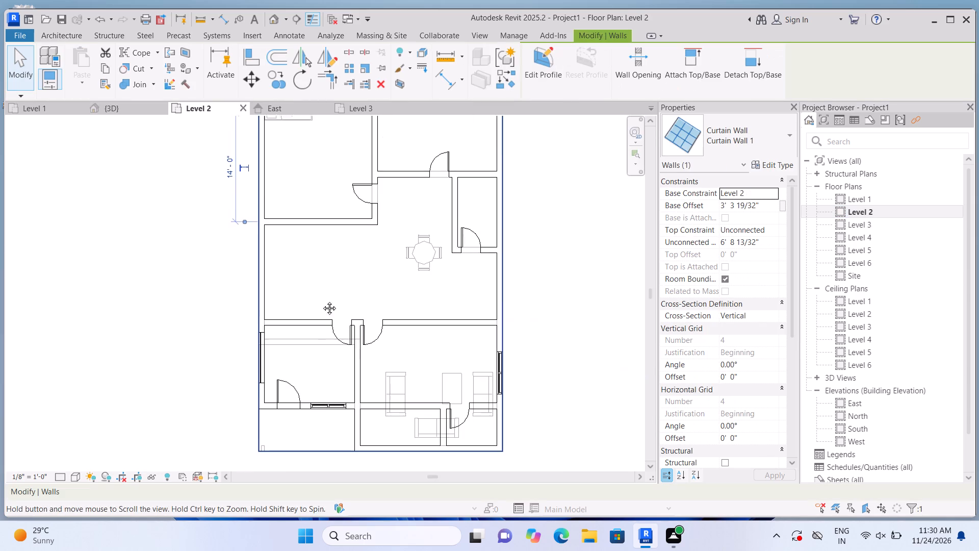
pyautogui.moveTo(322, 300); pyautogui.dragTo(306, 376, button='middle')
pyautogui.scroll(5, 268, 211)
pyautogui.press('Escape')
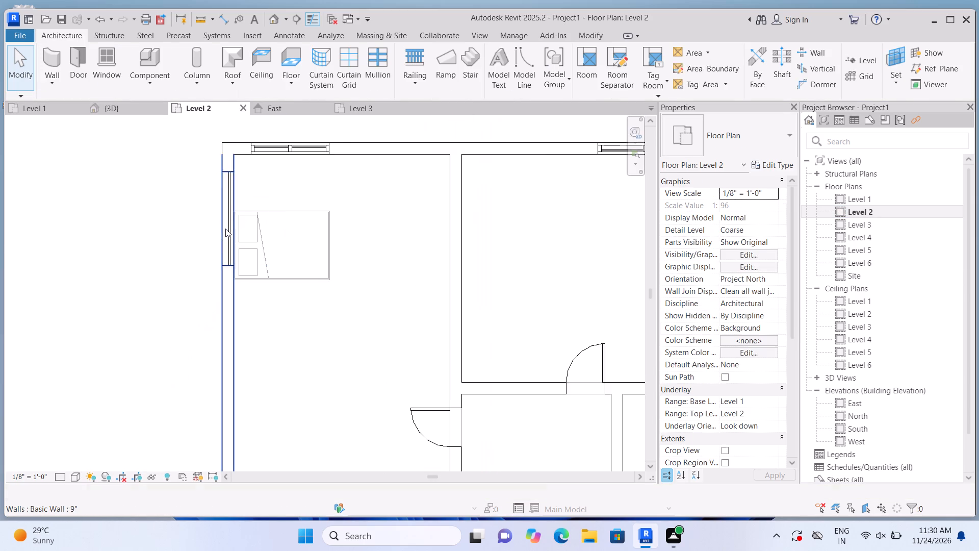
pyautogui.scroll(1, 226, 228)
pyautogui.click(229, 226)
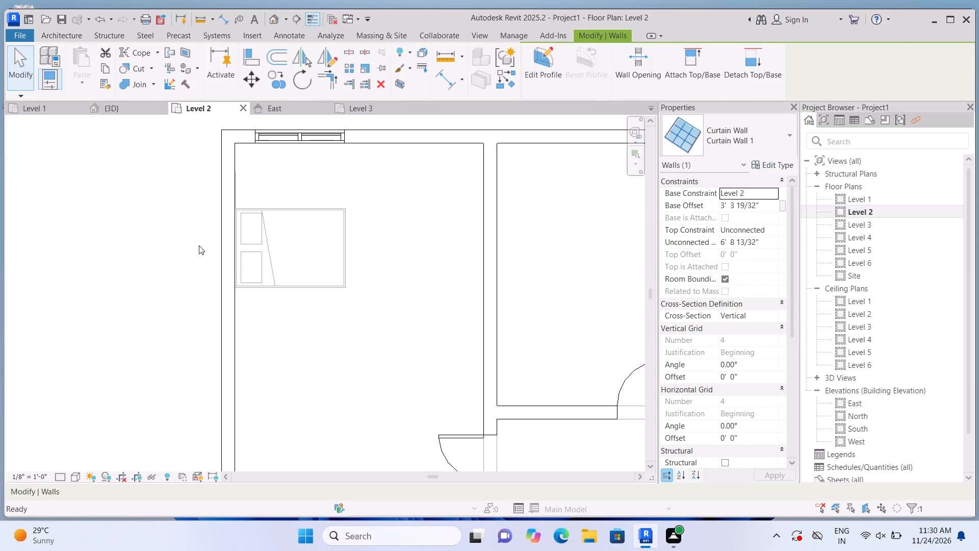
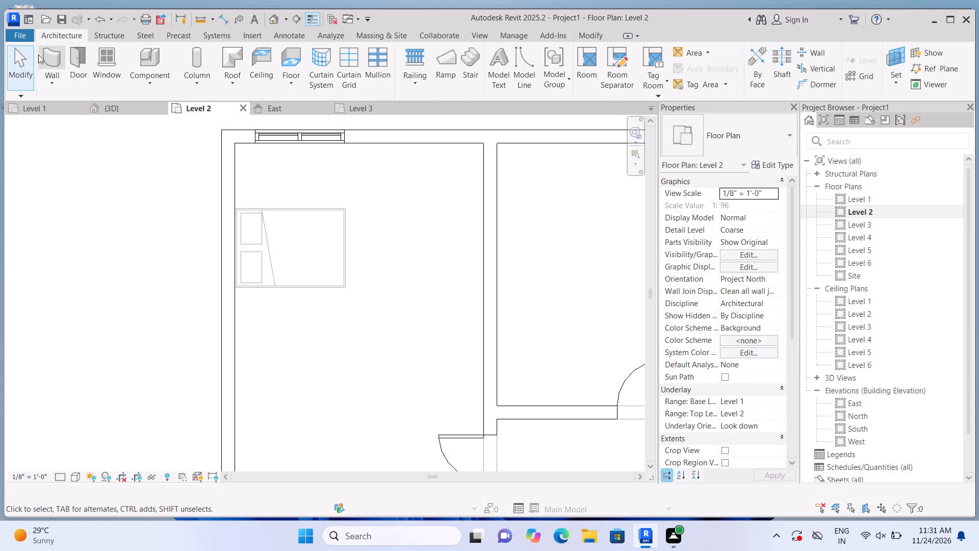
# Draw a curtain wall about 7'-6" long inside the west exterior wall, beside the bed on Level 2.
pyautogui.click(40, 52)
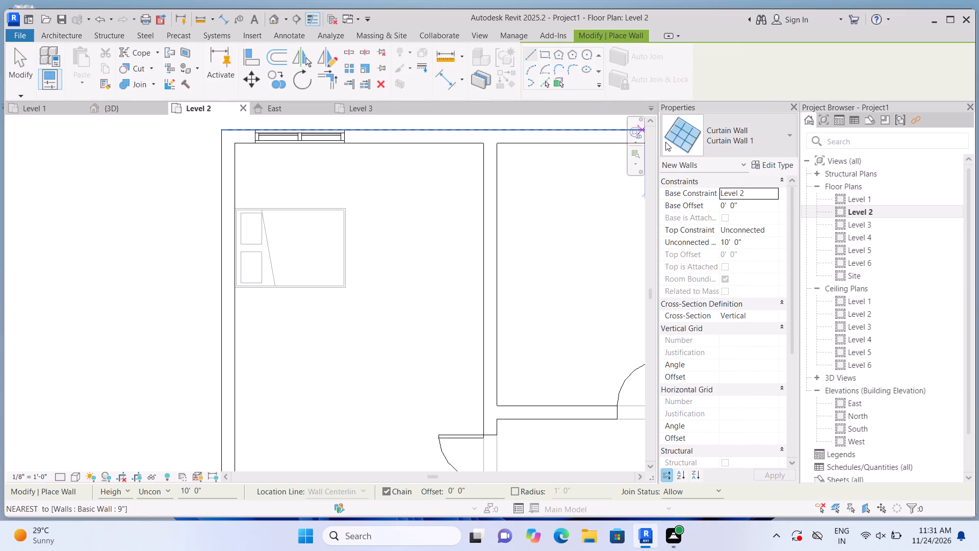
pyautogui.click(229, 159)
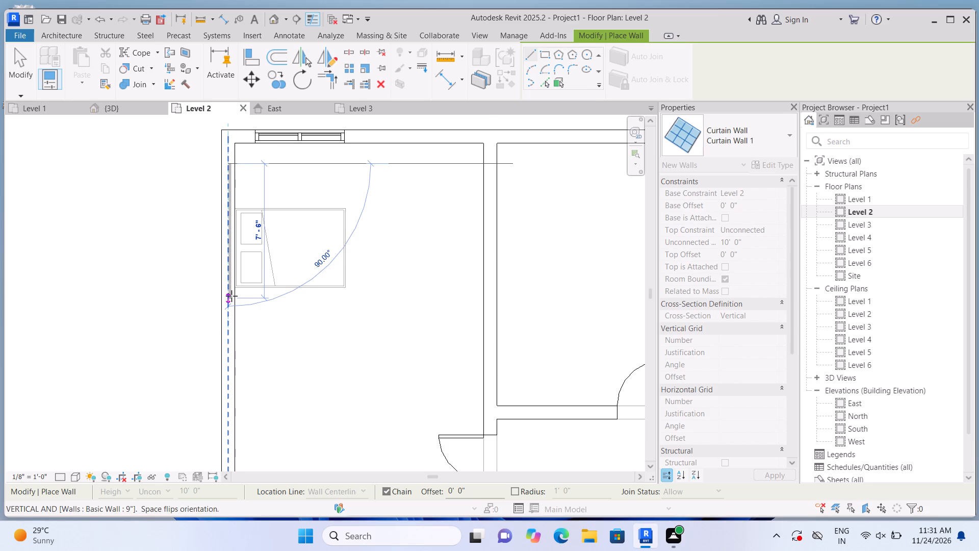
pyautogui.click(231, 296)
# Cut the west exterior wall with the new curtain wall beside the bed so the glazing is embedded.
pyautogui.click(153, 65)
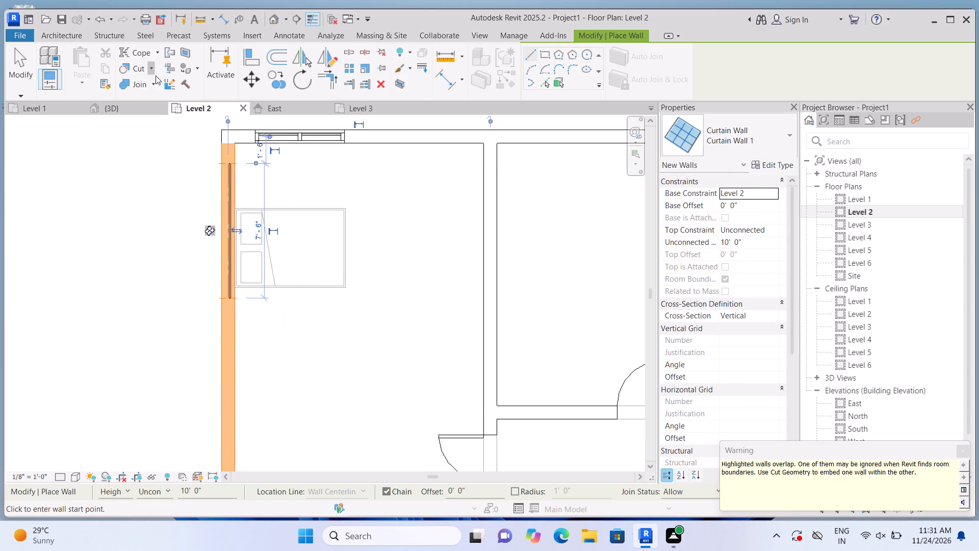
pyautogui.click(157, 85)
pyautogui.click(231, 336)
pyautogui.click(226, 253)
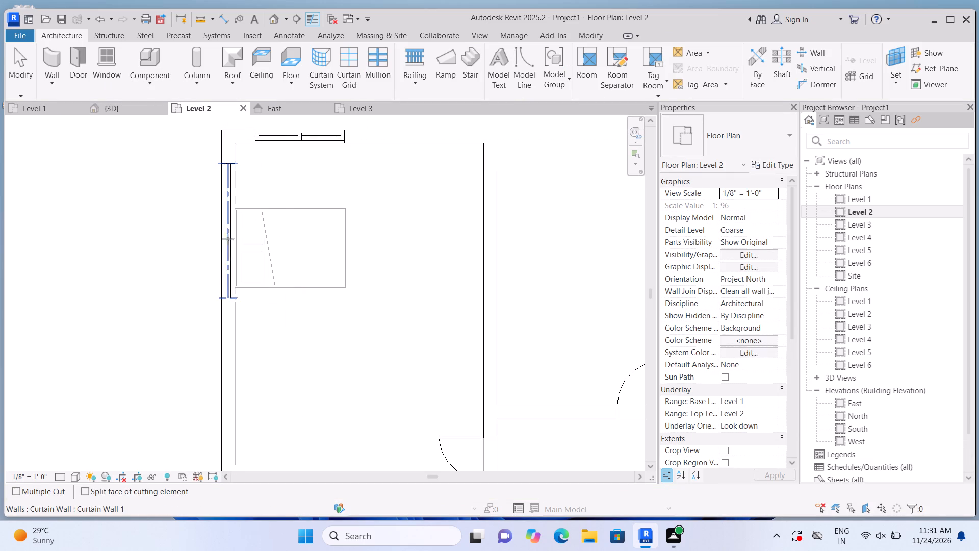
# In the 3D view, reshape the new curtain wall into a window with about 3'-8" base offset and 5'-0" height.
pyautogui.click(275, 24)
pyautogui.scroll(-2, 307, 137)
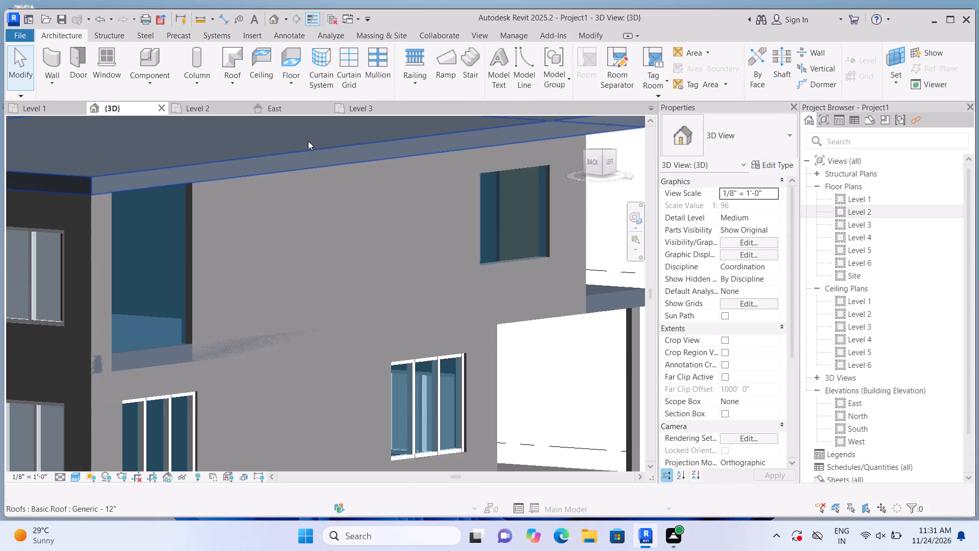
pyautogui.scroll(-3, 308, 141)
pyautogui.click(213, 210)
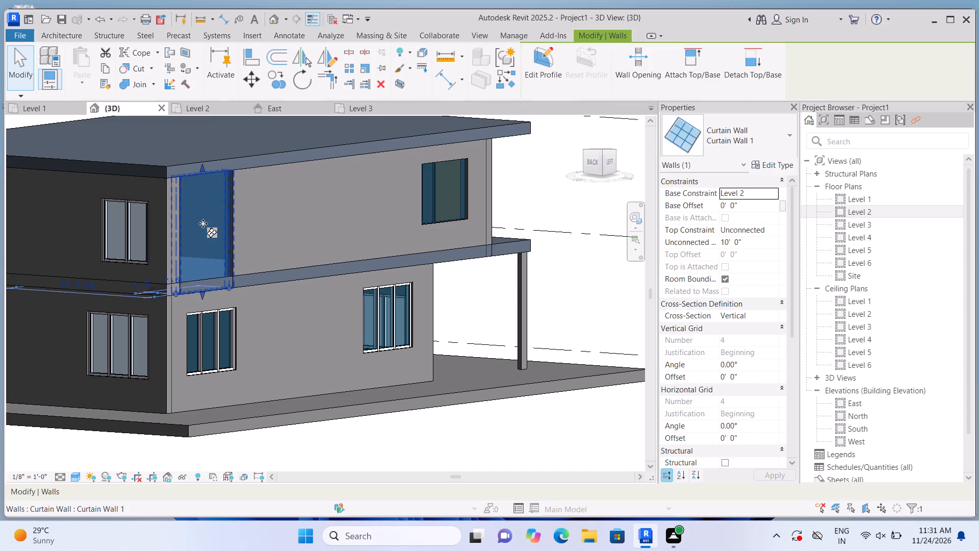
pyautogui.scroll(3, 201, 236)
pyautogui.scroll(1, 207, 305)
pyautogui.moveTo(201, 315); pyautogui.dragTo(214, 267)
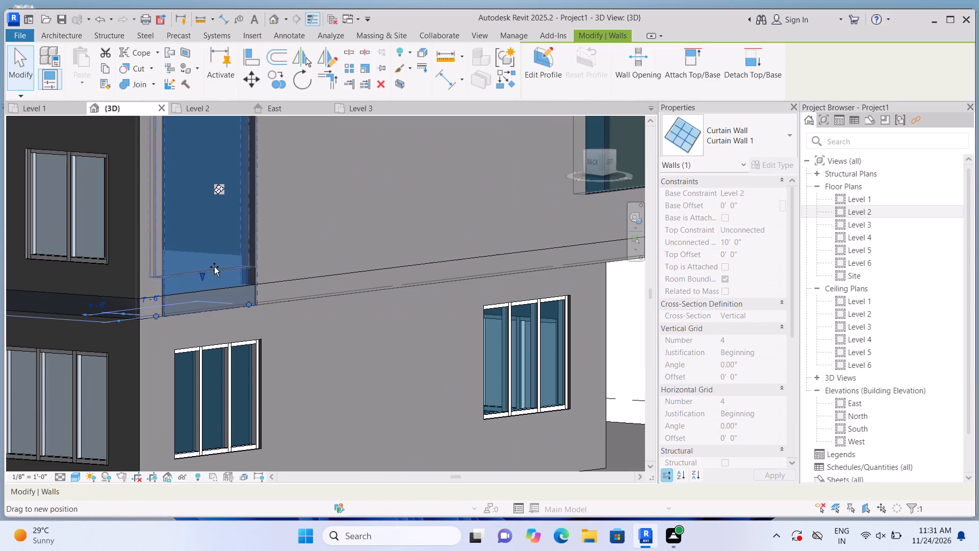
pyautogui.moveTo(214, 267); pyautogui.dragTo(221, 235)
pyautogui.scroll(-3, 223, 249)
pyautogui.moveTo(277, 230); pyautogui.dragTo(277, 311, button='middle')
pyautogui.scroll(3, 277, 311)
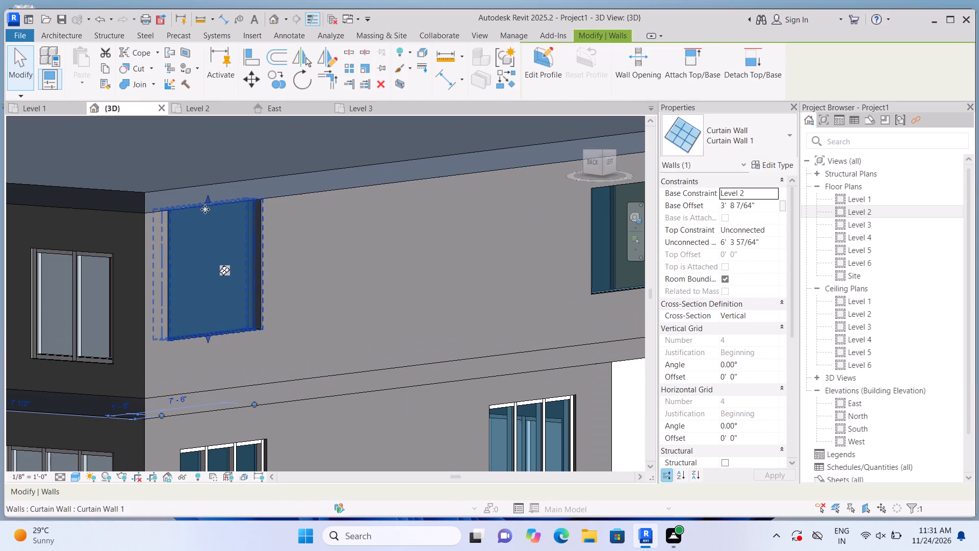
pyautogui.moveTo(207, 199); pyautogui.dragTo(216, 232)
pyautogui.scroll(-4, 216, 232)
pyautogui.click(544, 231)
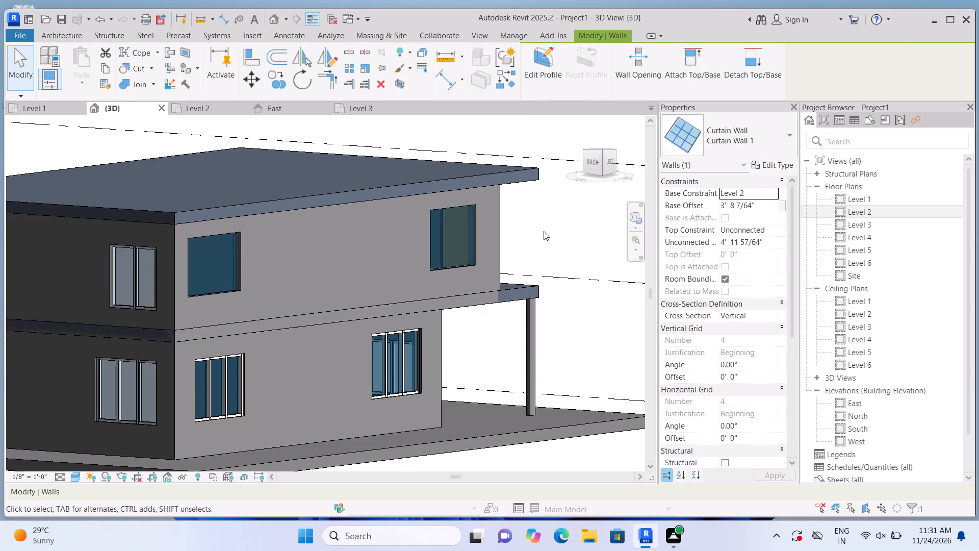
# Add a vertical curtain grid line at the midpoint of the new upper-floor curtain wall window.
pyautogui.scroll(1, 544, 226)
pyautogui.click(347, 80)
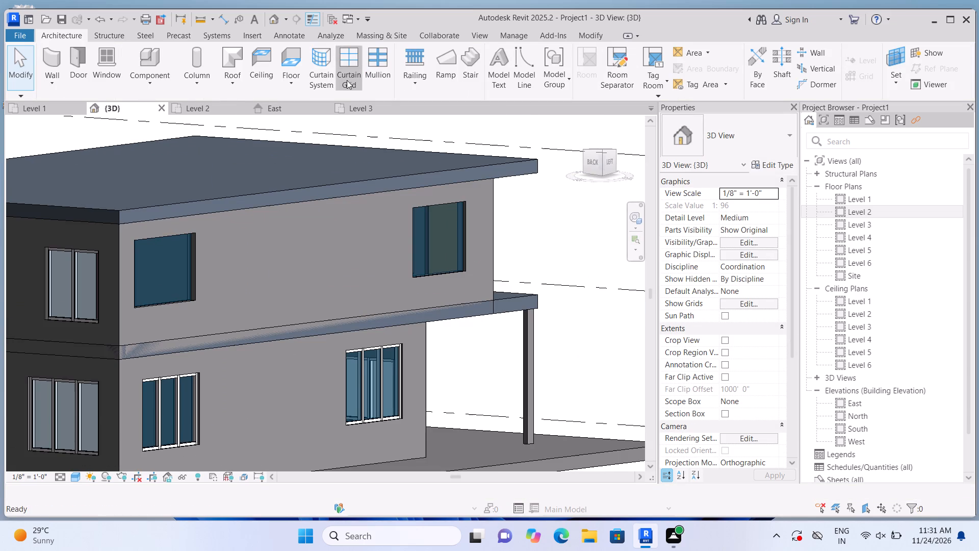
pyautogui.scroll(9, 195, 239)
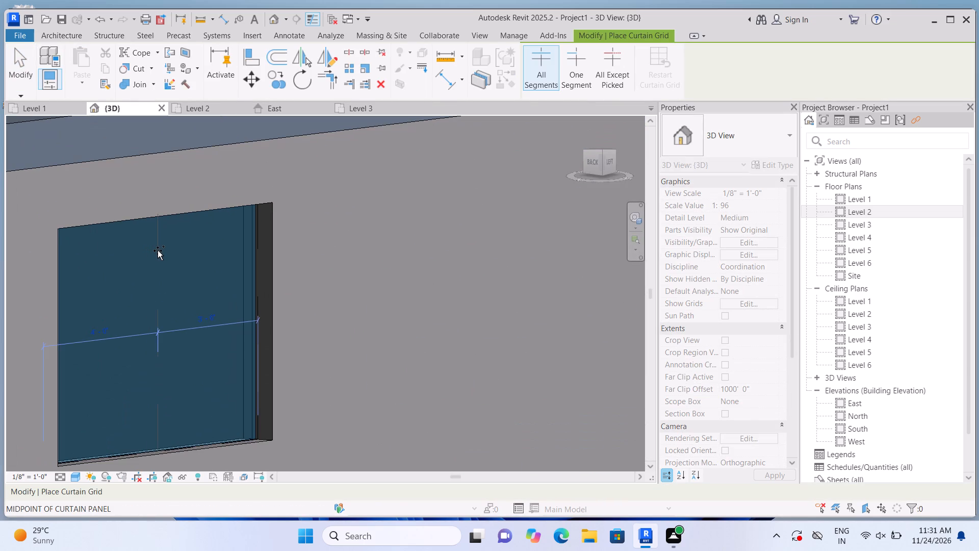
pyautogui.click(158, 251)
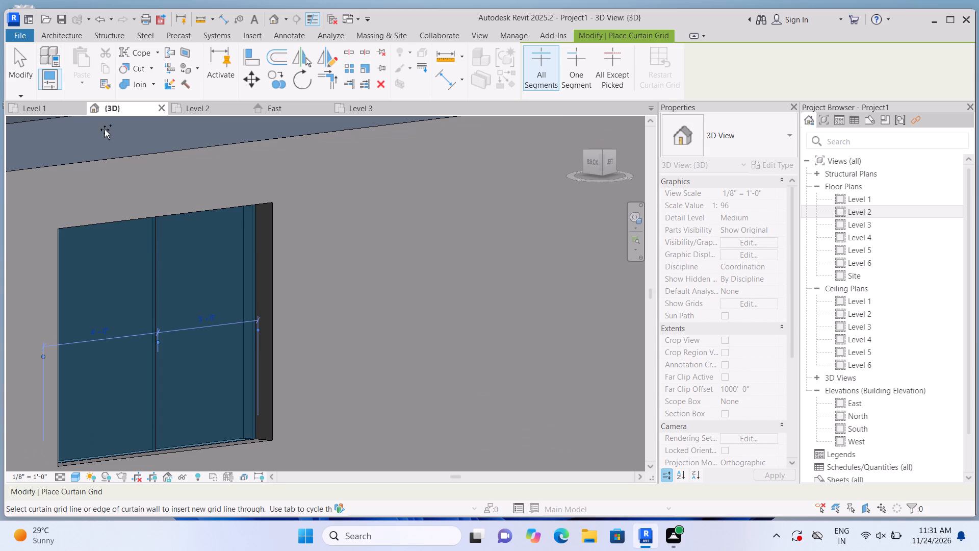
# Place 2.5" x 5" rectangular mullions on the central grid line and all four borders of the new window.
pyautogui.click(59, 34)
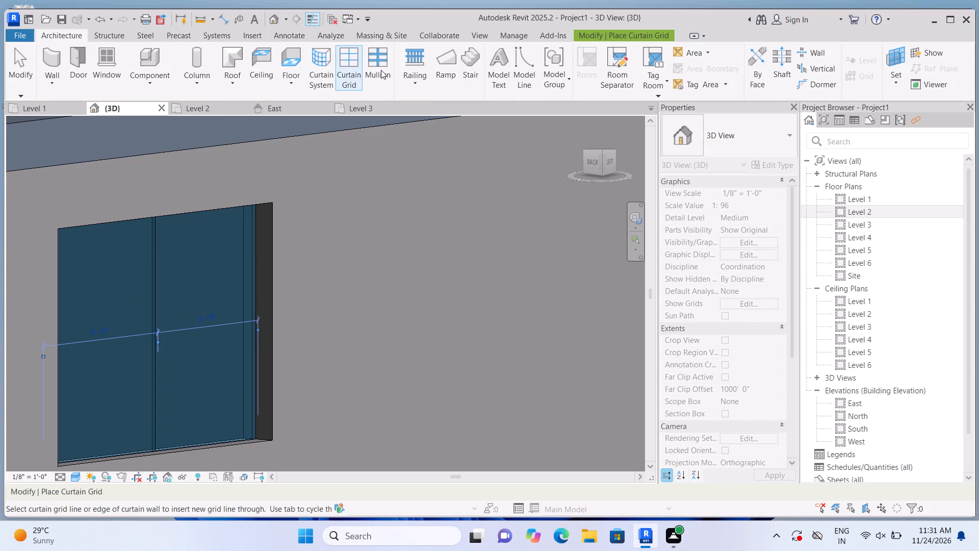
pyautogui.click(381, 70)
pyautogui.click(249, 296)
pyautogui.click(215, 227)
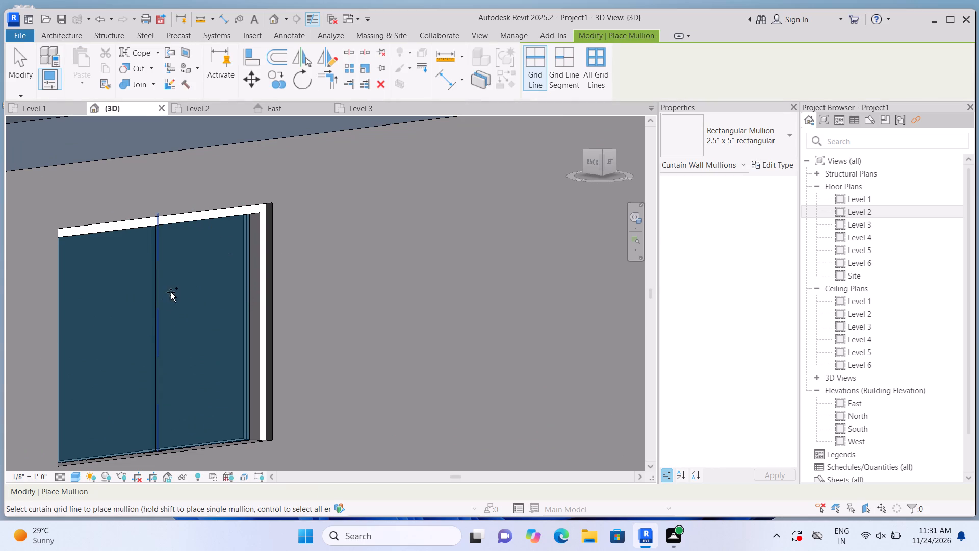
pyautogui.click(153, 315)
pyautogui.click(67, 346)
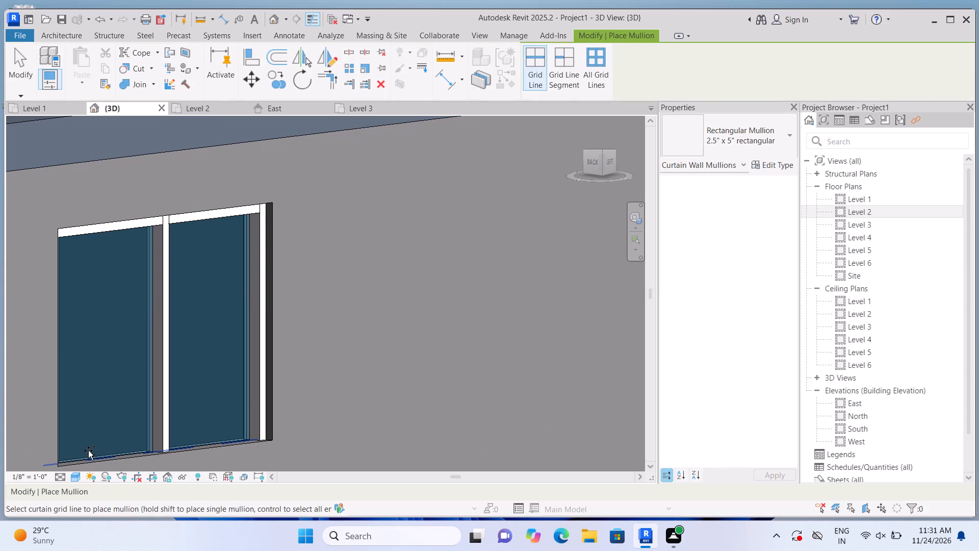
pyautogui.click(88, 451)
pyautogui.click(60, 385)
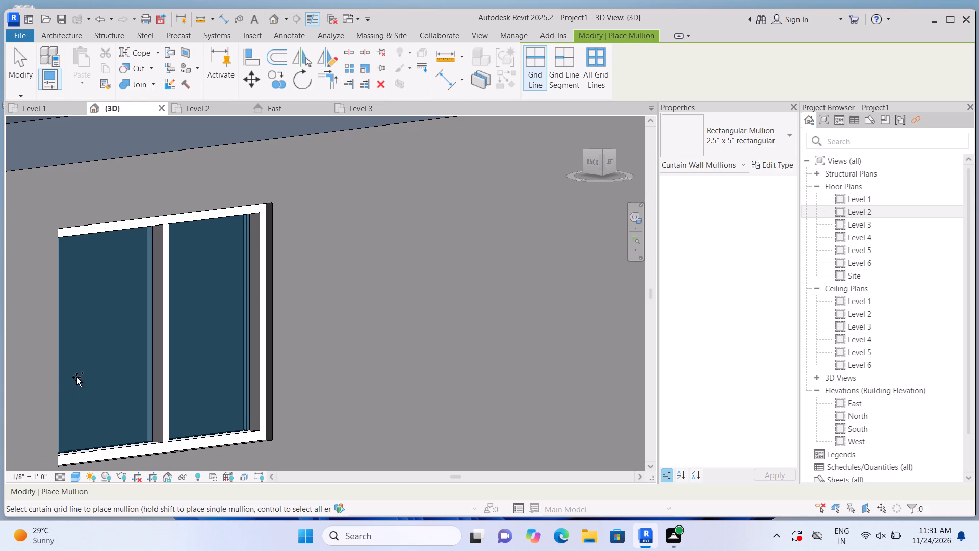
pyautogui.press('Escape')
# Examine the finished window and the house facades from several angles in the 3D view.
pyautogui.scroll(-4, 87, 374)
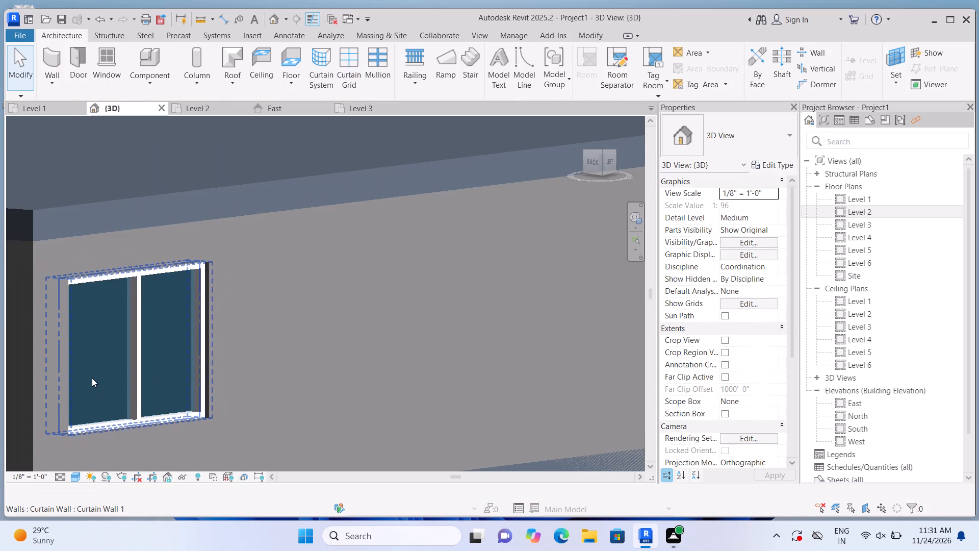
pyautogui.scroll(-1, 92, 378)
pyautogui.keyDown('shift'); pyautogui.moveTo(220, 403); pyautogui.dragTo(190, 395, button='middle'); pyautogui.keyUp('shift')
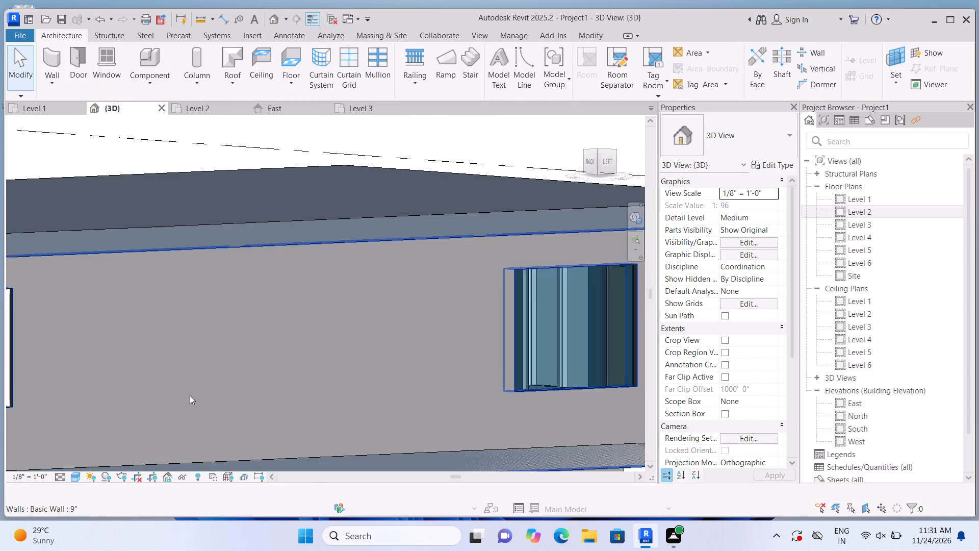
pyautogui.scroll(-4, 229, 385)
pyautogui.keyDown('shift'); pyautogui.moveTo(219, 398); pyautogui.dragTo(222, 409, button='middle'); pyautogui.keyUp('shift')
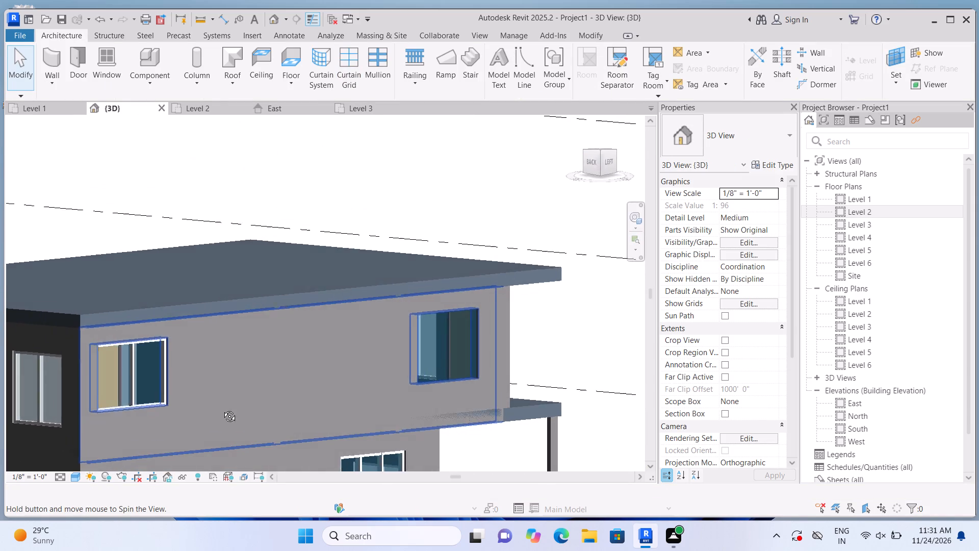
pyautogui.keyDown('shift'); pyautogui.moveTo(222, 409); pyautogui.dragTo(213, 409, button='middle'); pyautogui.keyUp('shift')
pyautogui.moveTo(207, 372); pyautogui.dragTo(389, 376, button='middle')
pyautogui.scroll(3, 296, 397)
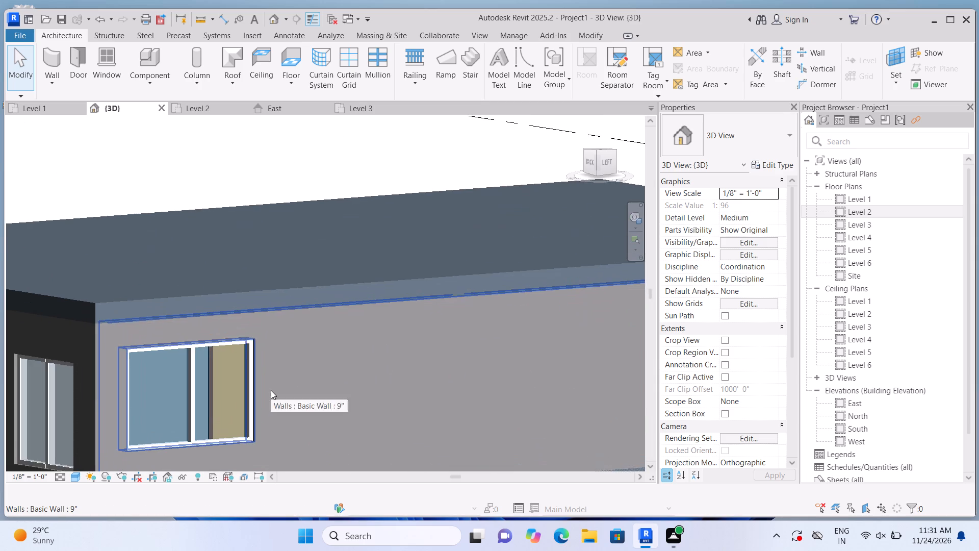
pyautogui.scroll(-11, 268, 375)
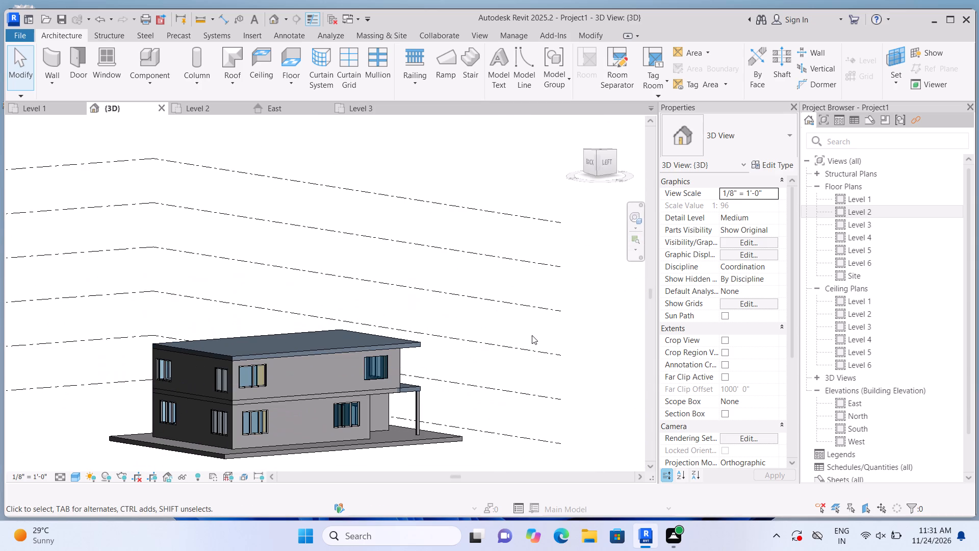
pyautogui.keyDown('shift'); pyautogui.scroll(-1, 537, 339); pyautogui.keyUp('shift')
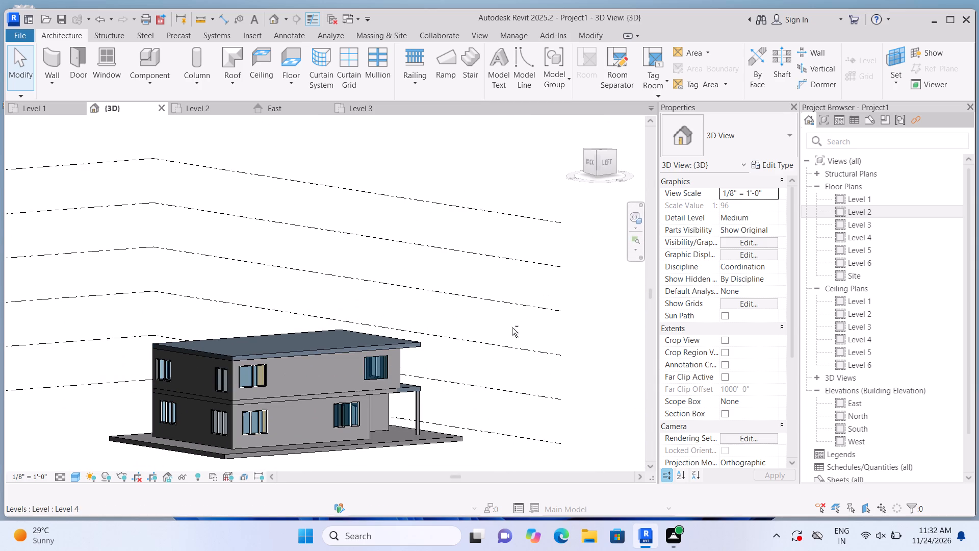
pyautogui.scroll(-2, 527, 221)
pyautogui.keyDown('shift'); pyautogui.moveTo(528, 271); pyautogui.dragTo(438, 341, button='middle'); pyautogui.keyUp('shift')
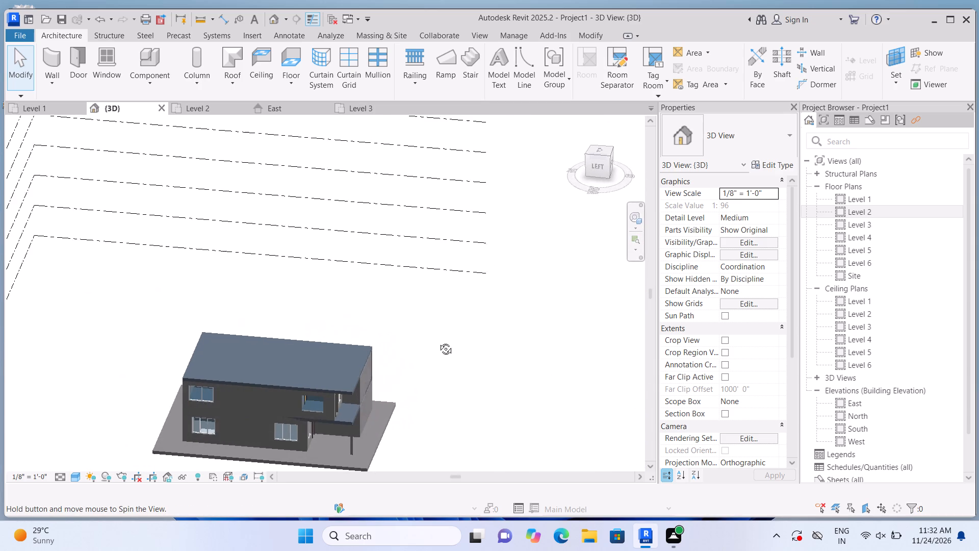
pyautogui.keyDown('shift'); pyautogui.moveTo(438, 341); pyautogui.dragTo(436, 310, button='middle'); pyautogui.keyUp('shift')
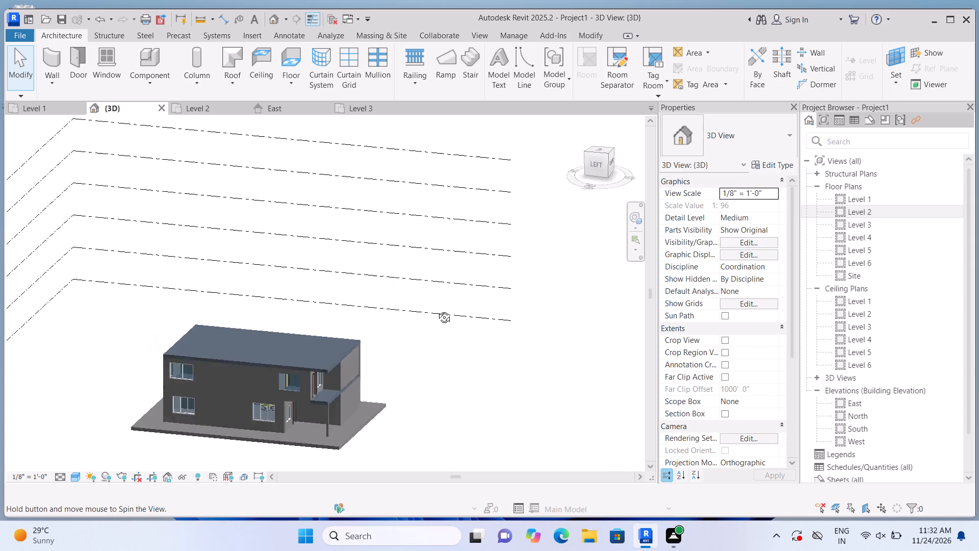
pyautogui.keyDown('shift'); pyautogui.moveTo(436, 310); pyautogui.dragTo(520, 304, button='middle'); pyautogui.keyUp('shift')
# Add a vertical curtain grid line at the middle of the upper-floor window near the porch, 3'-3" from each side.
pyautogui.scroll(5, 484, 336)
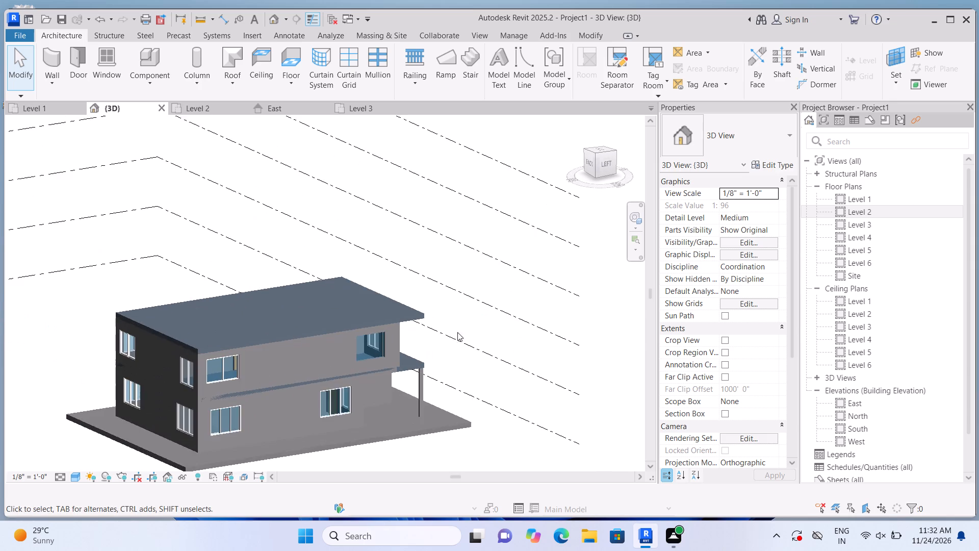
pyautogui.scroll(3, 457, 332)
pyautogui.scroll(2, 127, 291)
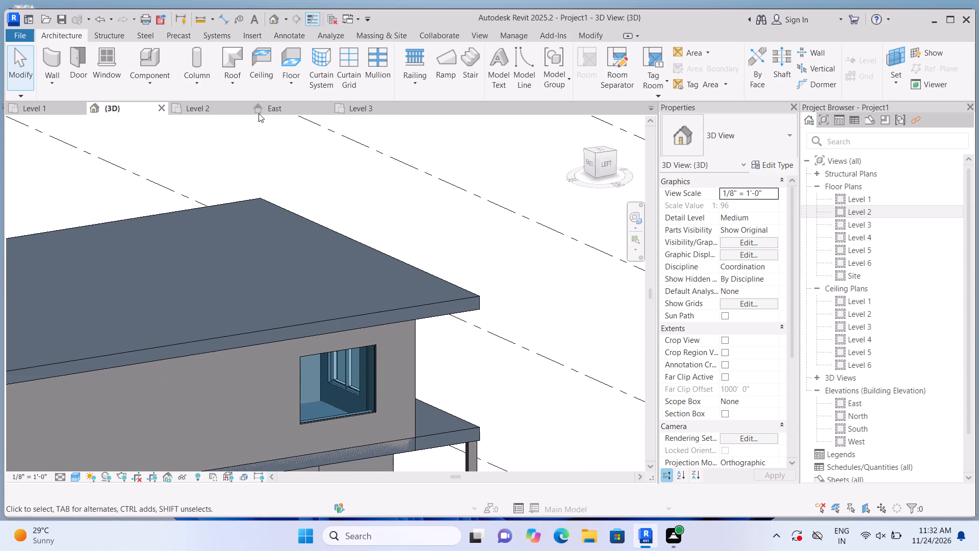
pyautogui.click(351, 79)
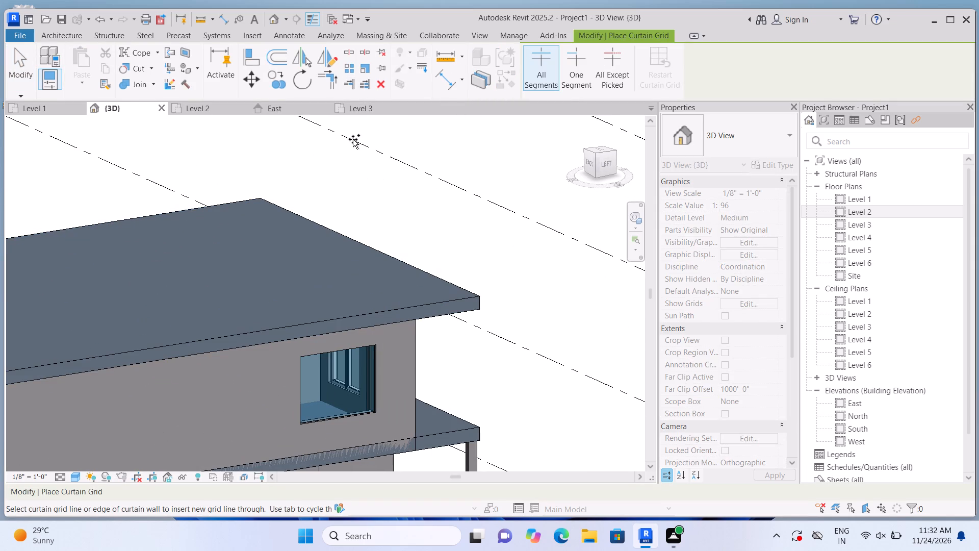
pyautogui.scroll(7, 357, 386)
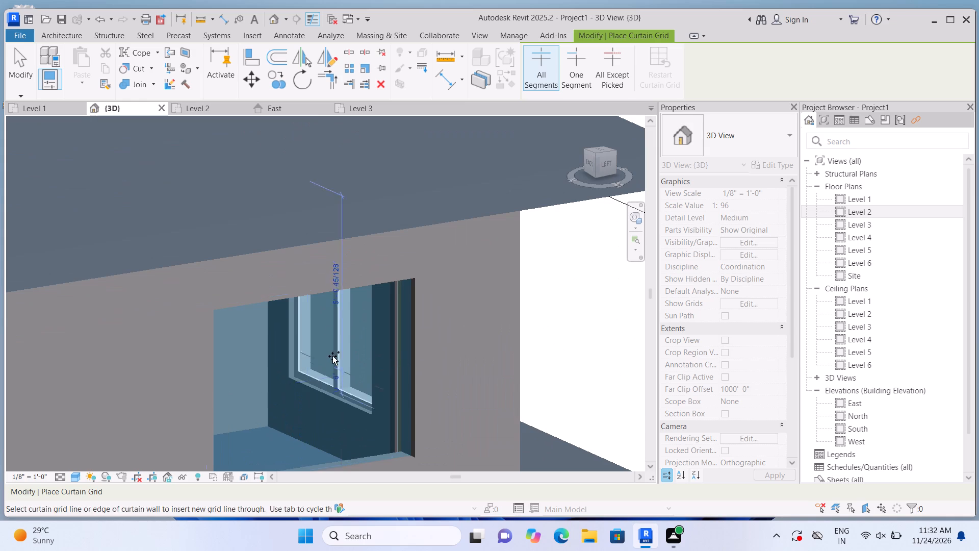
pyautogui.click(316, 311)
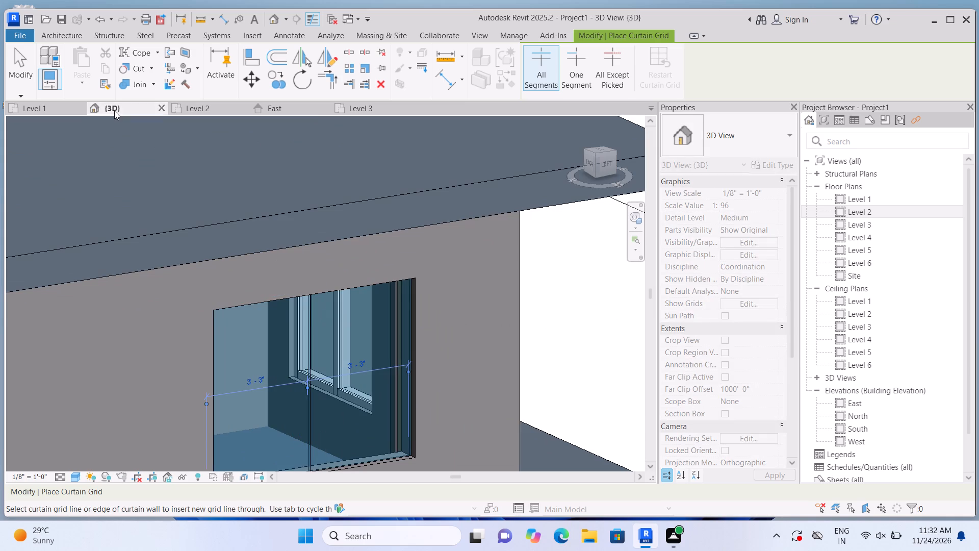
# Place 2.5" x 5" rectangular mullions on the central grid line and all four borders of the window near the porch.
pyautogui.click(54, 33)
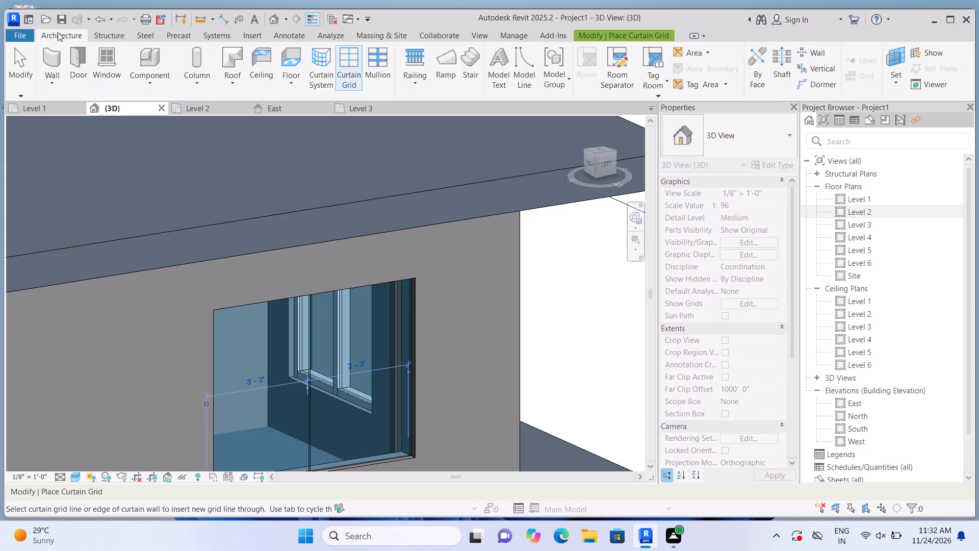
pyautogui.click(375, 82)
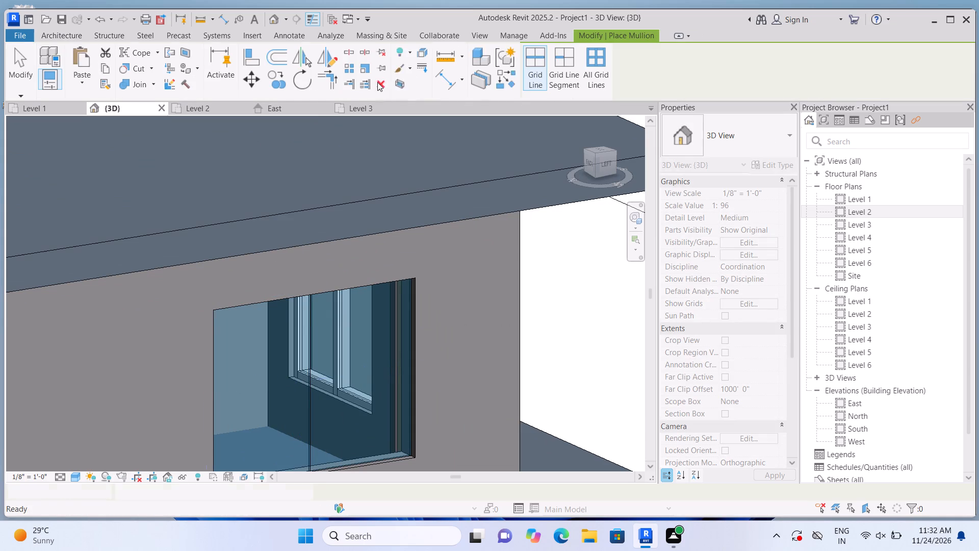
pyautogui.click(315, 369)
pyautogui.click(347, 297)
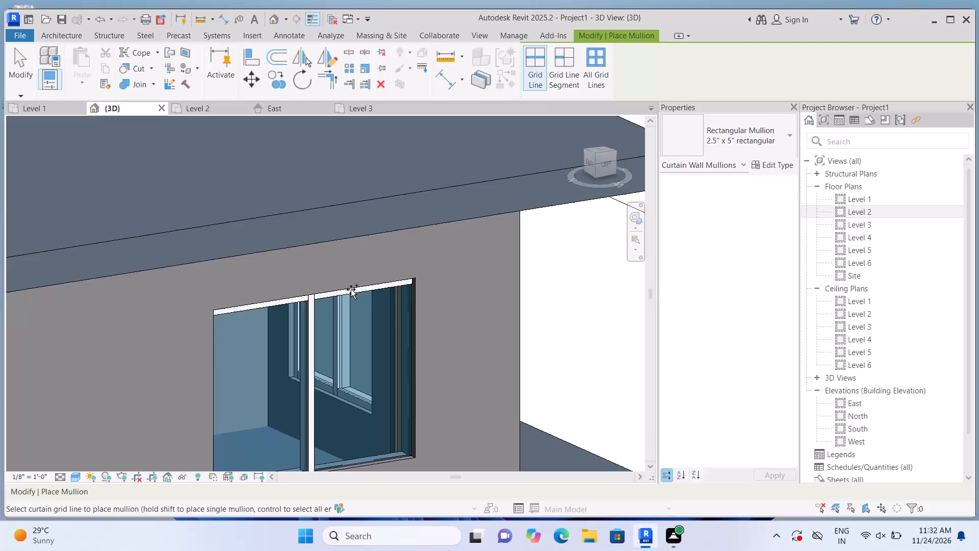
pyautogui.click(391, 320)
pyautogui.scroll(-3, 396, 298)
pyautogui.scroll(2, 356, 405)
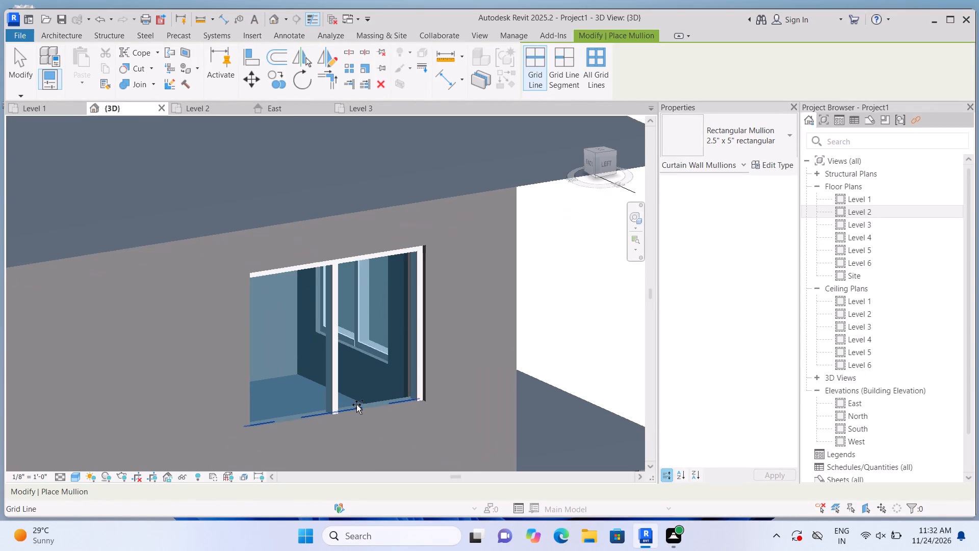
pyautogui.click(356, 405)
pyautogui.click(250, 376)
pyautogui.click(254, 372)
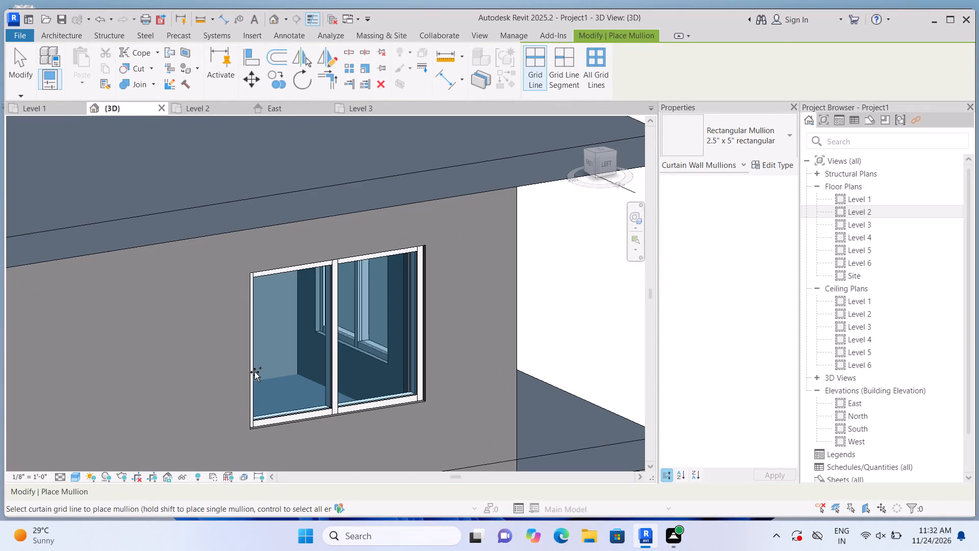
pyautogui.press('Escape')
# In the front view, pull the porch-side edge of the ground slab slightly inward toward the house.
pyautogui.click(614, 161)
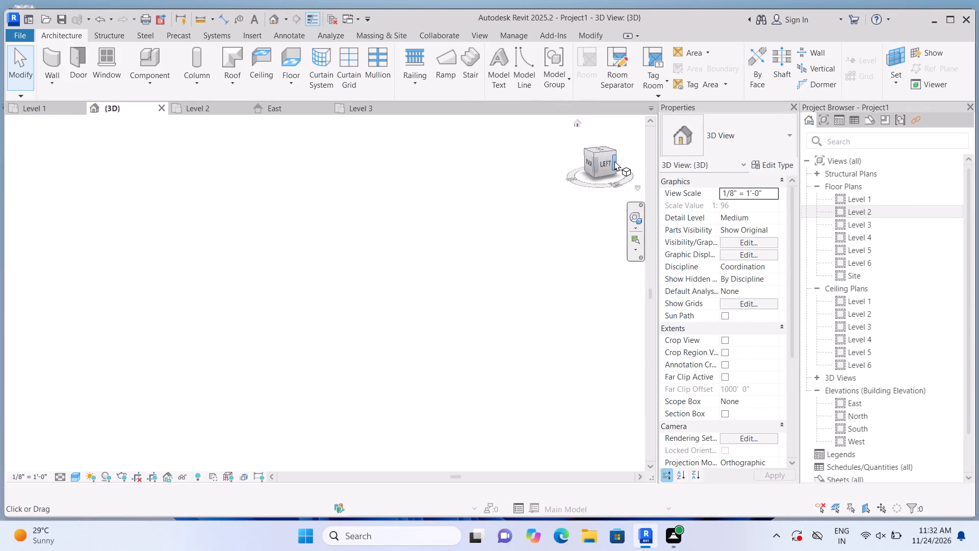
pyautogui.click(610, 163)
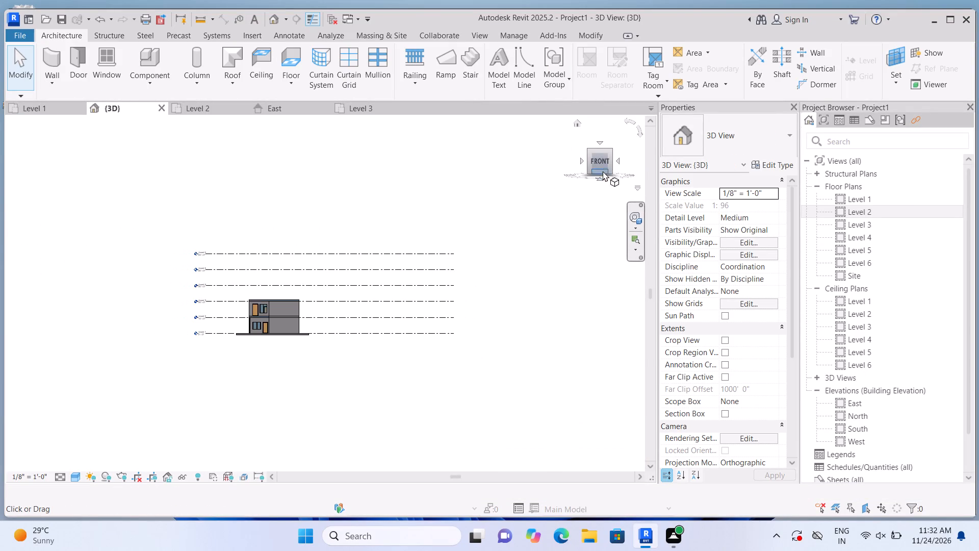
pyautogui.click(603, 163)
pyautogui.scroll(7, 281, 308)
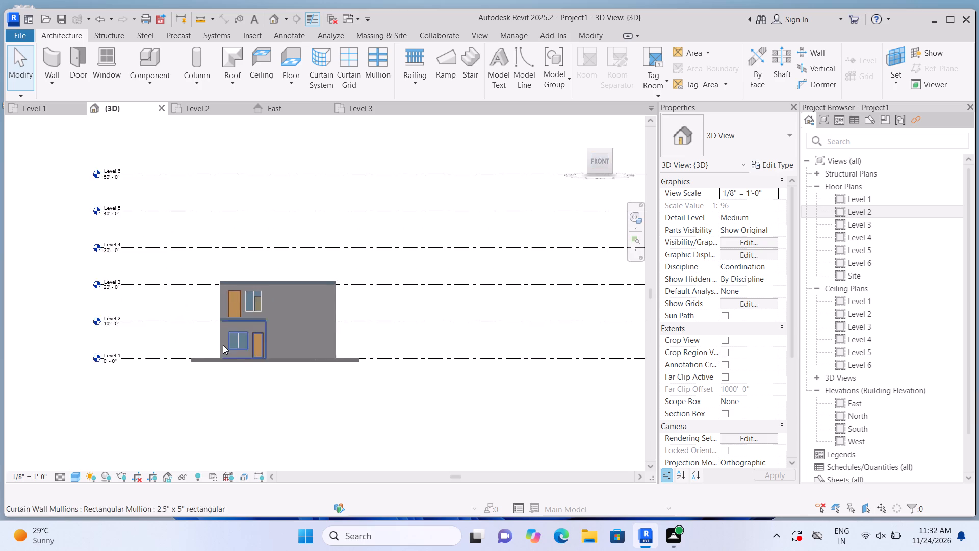
pyautogui.scroll(6, 223, 345)
pyautogui.moveTo(244, 411); pyautogui.dragTo(242, 436, button='middle')
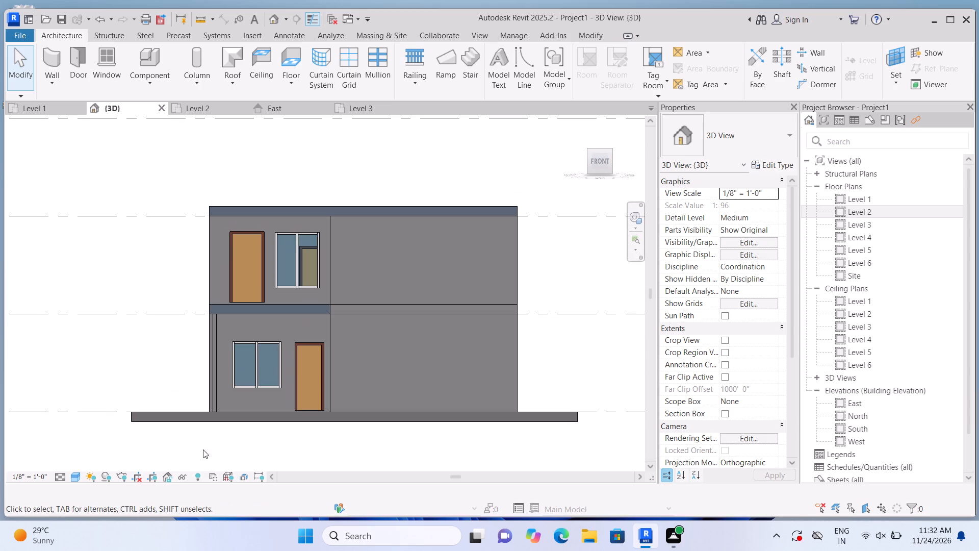
pyautogui.click(149, 415)
pyautogui.scroll(2, 140, 419)
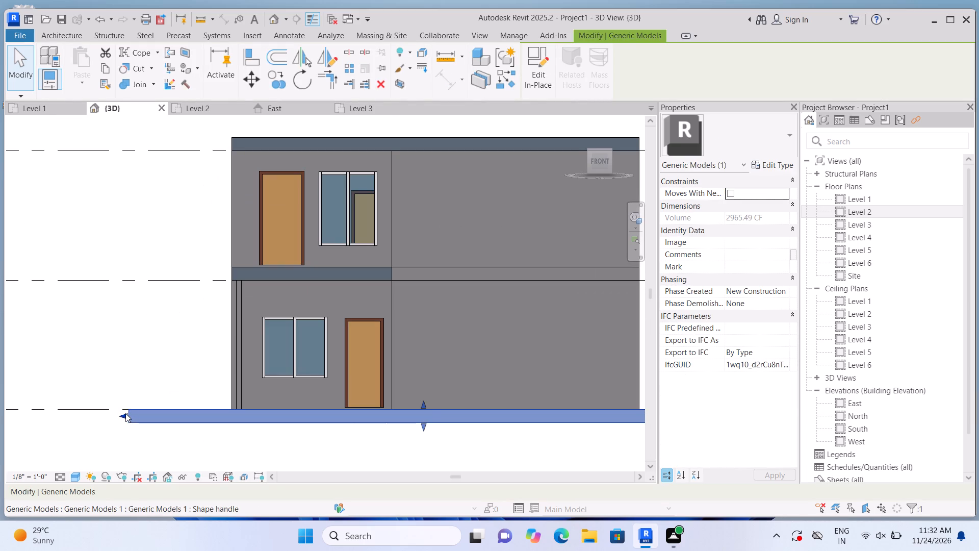
pyautogui.moveTo(125, 413); pyautogui.dragTo(145, 417)
pyautogui.scroll(-3, 145, 421)
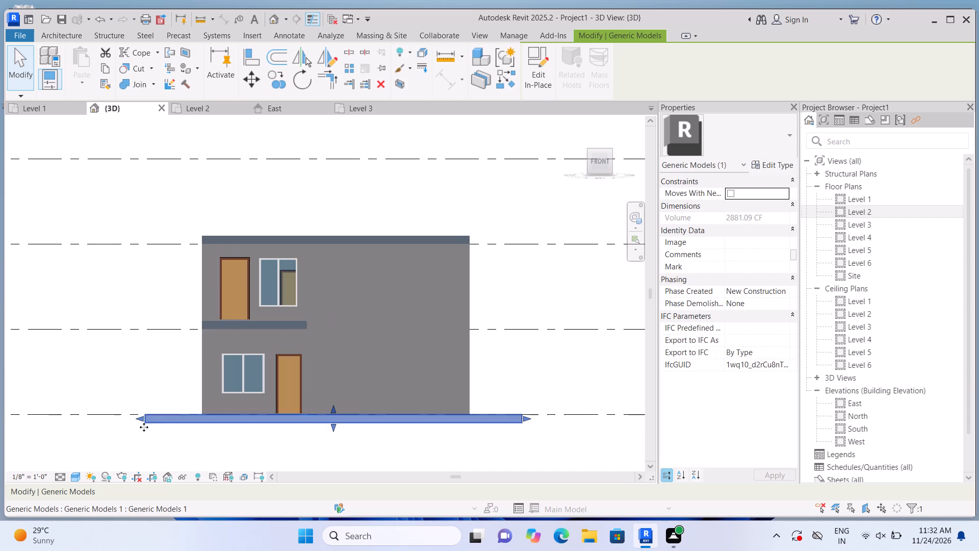
pyautogui.click(187, 460)
# Start an in-place model in the Generic Models category, accepting the default name.
pyautogui.moveTo(357, 287); pyautogui.dragTo(318, 274, button='middle')
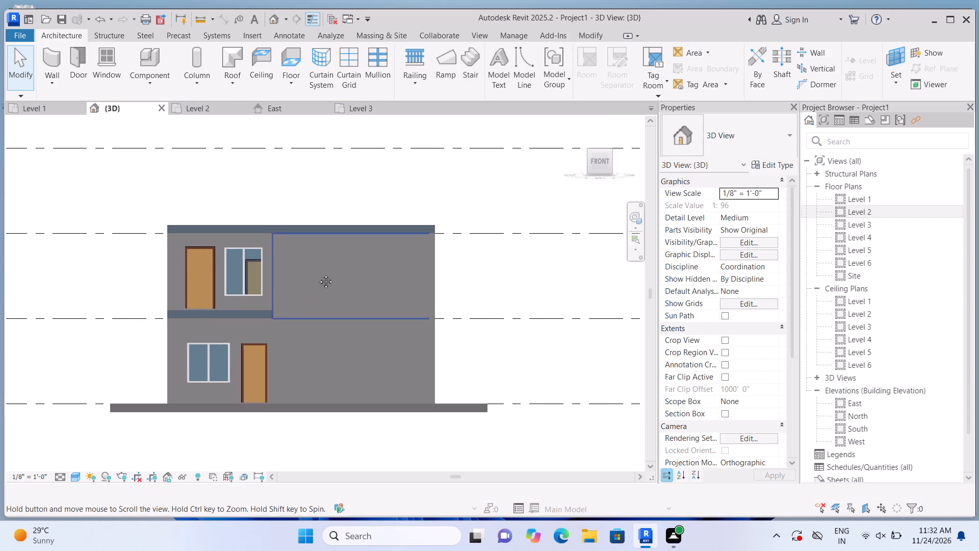
pyautogui.moveTo(318, 274); pyautogui.dragTo(317, 274, button='middle')
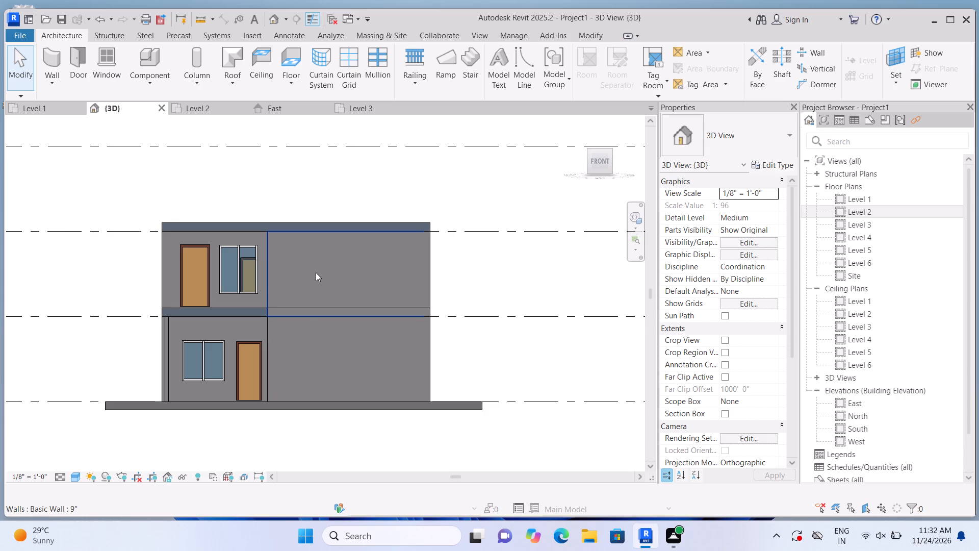
pyautogui.click(137, 79)
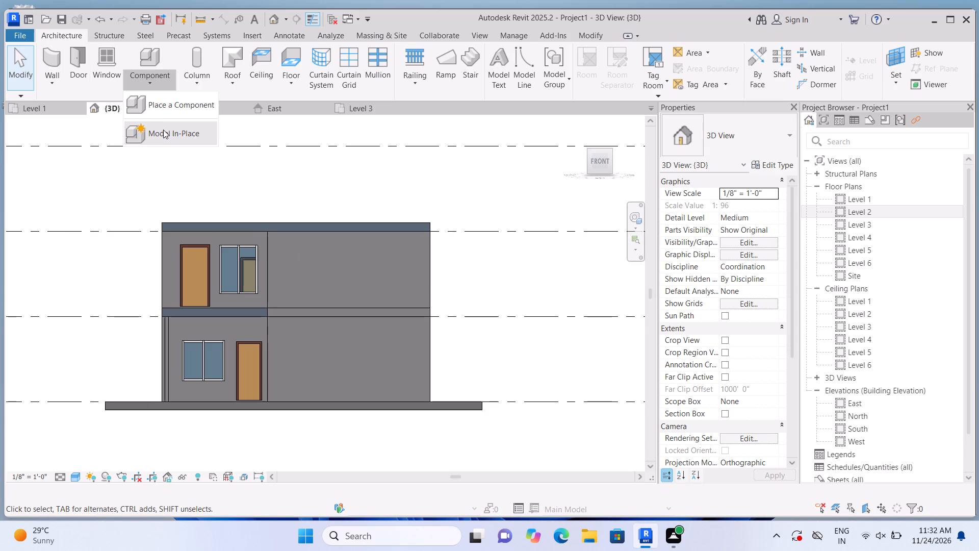
pyautogui.click(163, 130)
pyautogui.scroll(-4, 451, 202)
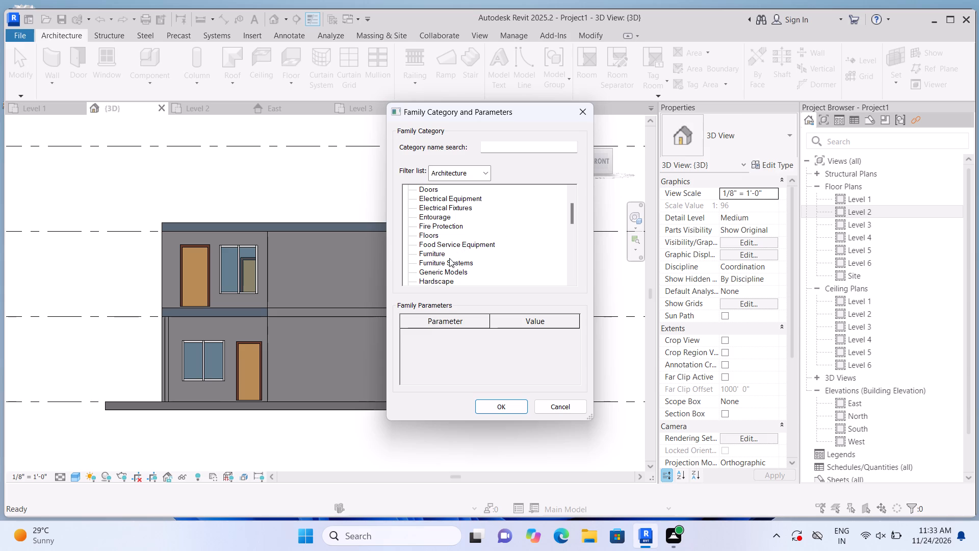
pyautogui.click(458, 270)
pyautogui.click(500, 411)
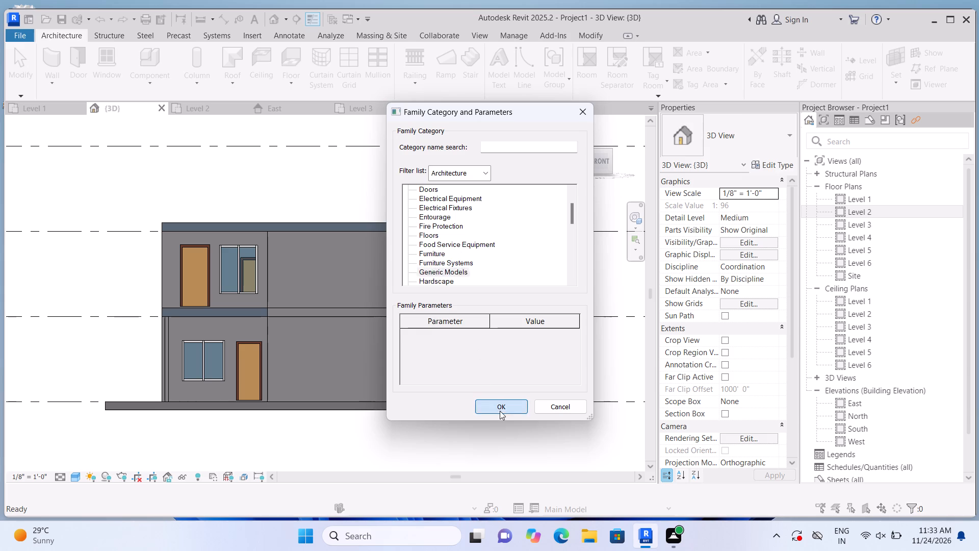
pyautogui.click(510, 281)
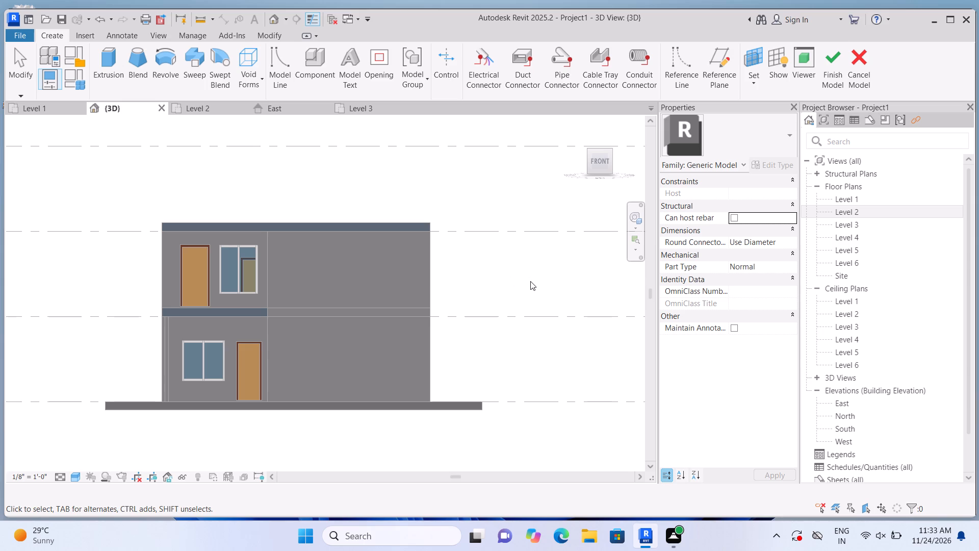
# Start an Extrusion and pick the face of the blank upper front wall beside the porch as its work plane.
pyautogui.click(112, 80)
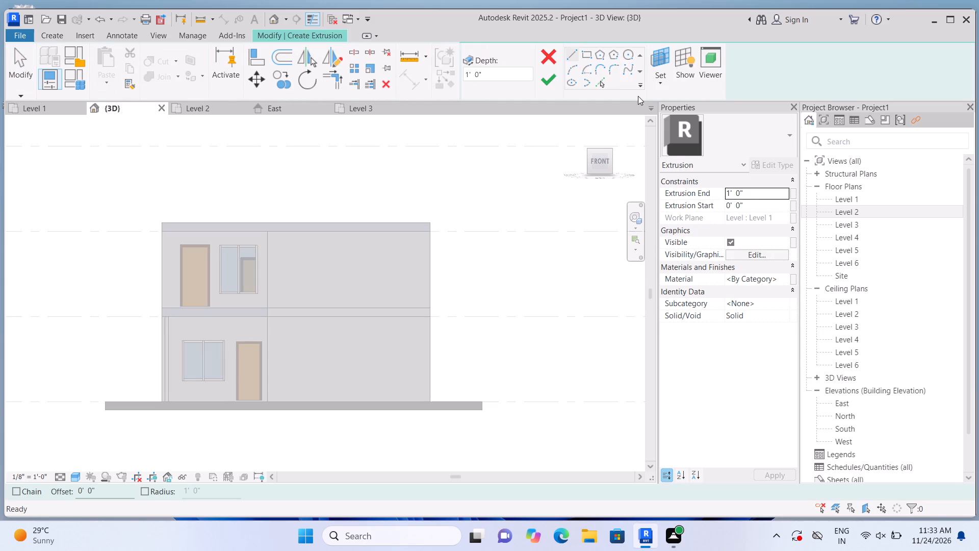
pyautogui.click(664, 89)
pyautogui.click(674, 132)
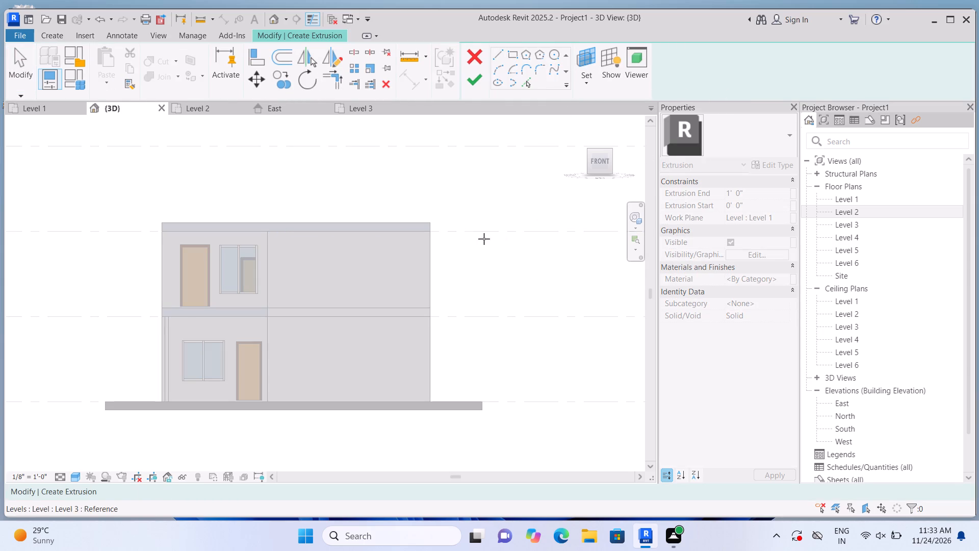
pyautogui.click(394, 263)
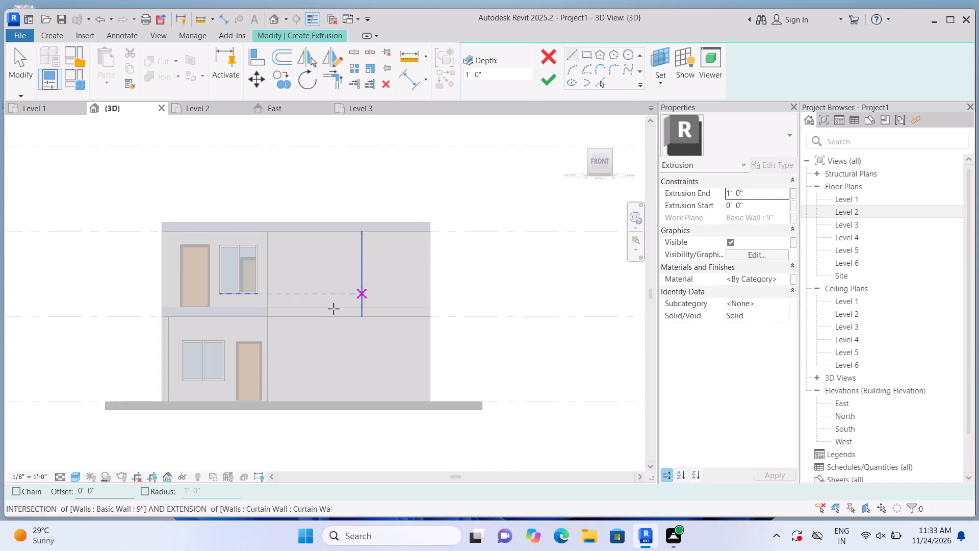
pyautogui.click(656, 82)
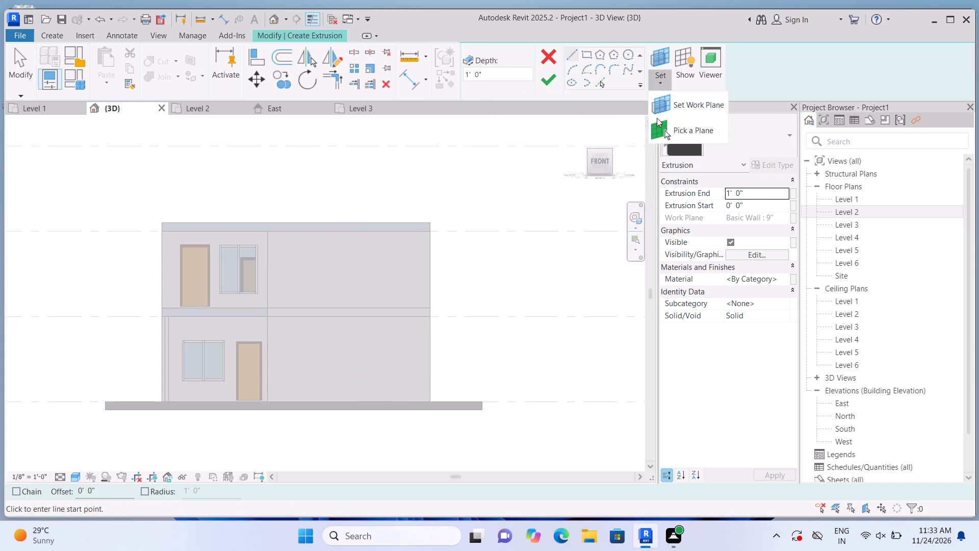
pyautogui.click(658, 120)
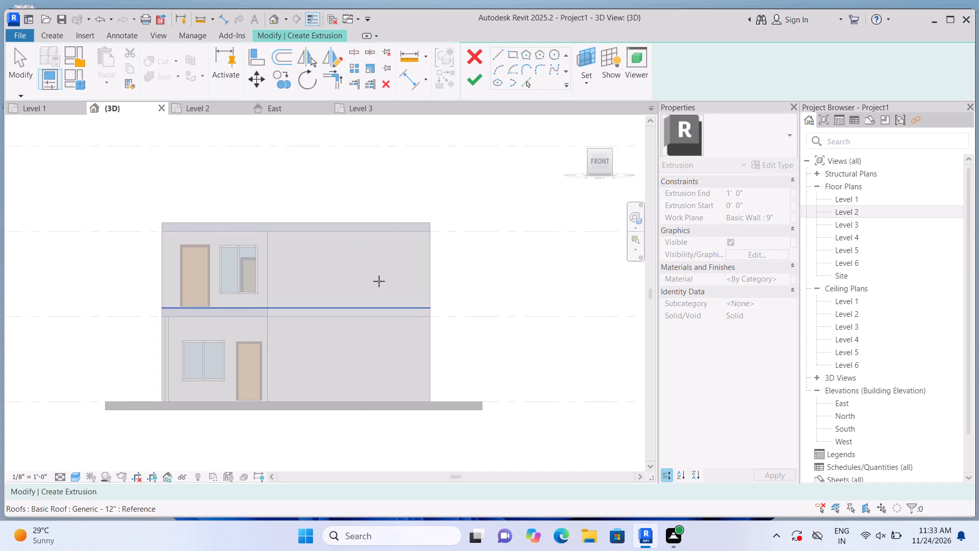
pyautogui.click(374, 275)
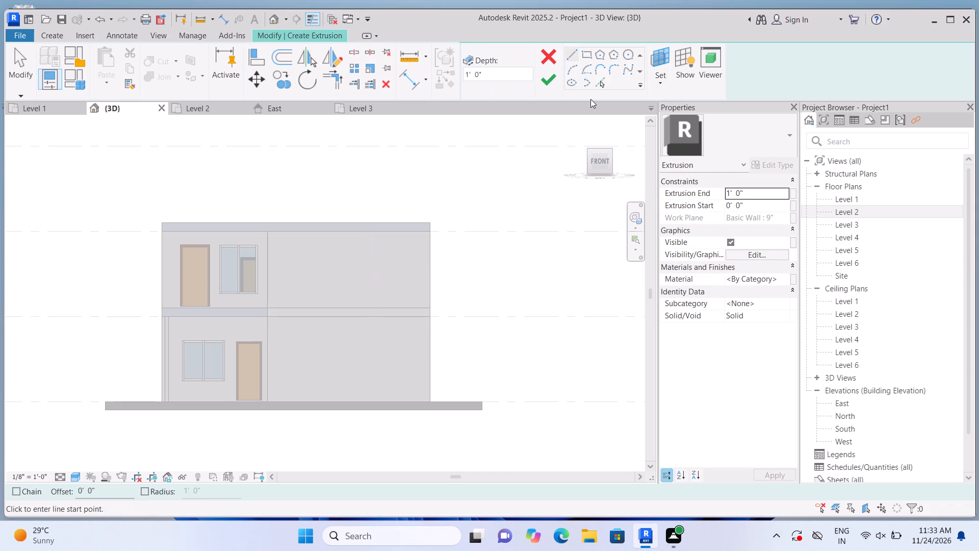
# Sketch a rectangle about 19'-1 1/2" wide and 32'-3" tall from the base of the blank front wall and extrude it 1'-0".
pyautogui.click(588, 58)
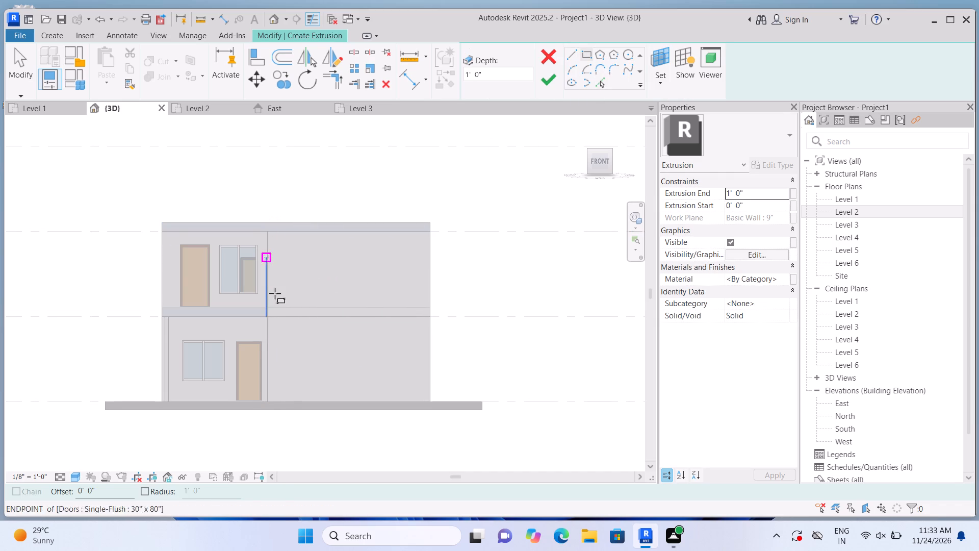
pyautogui.click(269, 402)
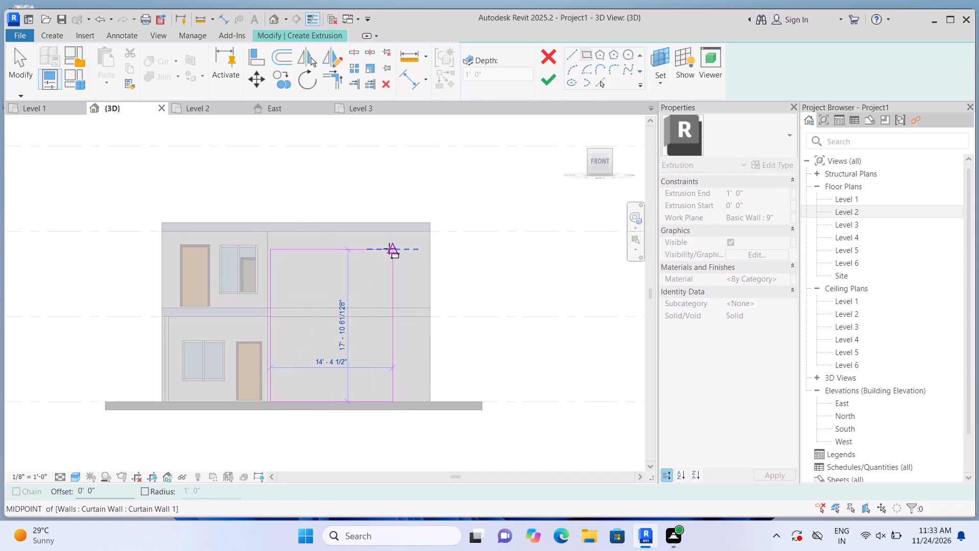
pyautogui.press('Escape')
pyautogui.scroll(4, 301, 398)
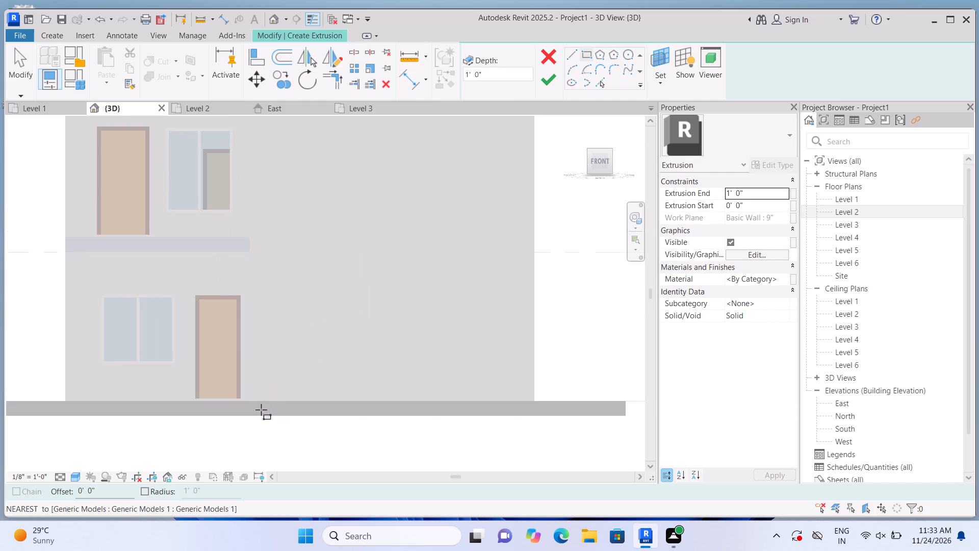
pyautogui.scroll(3, 261, 410)
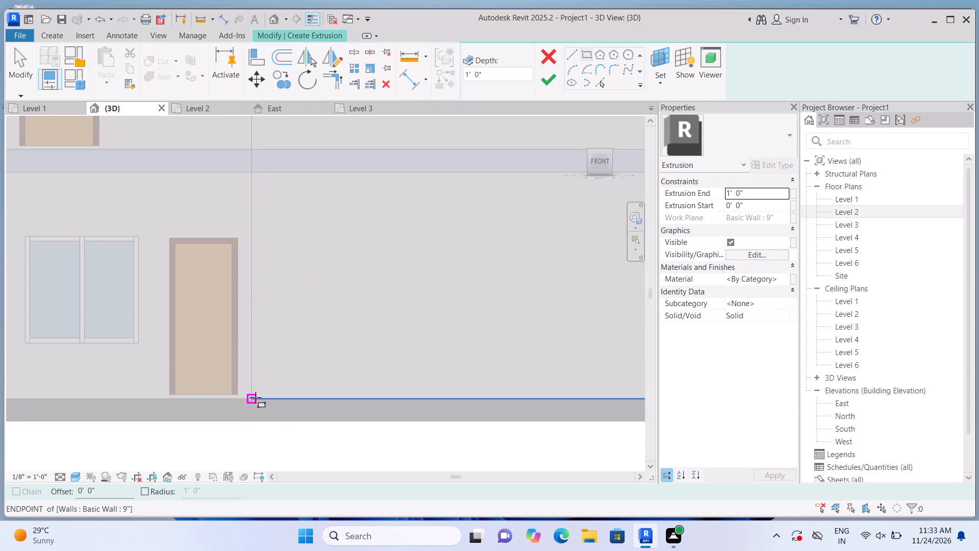
pyautogui.click(252, 395)
pyautogui.scroll(-5, 299, 324)
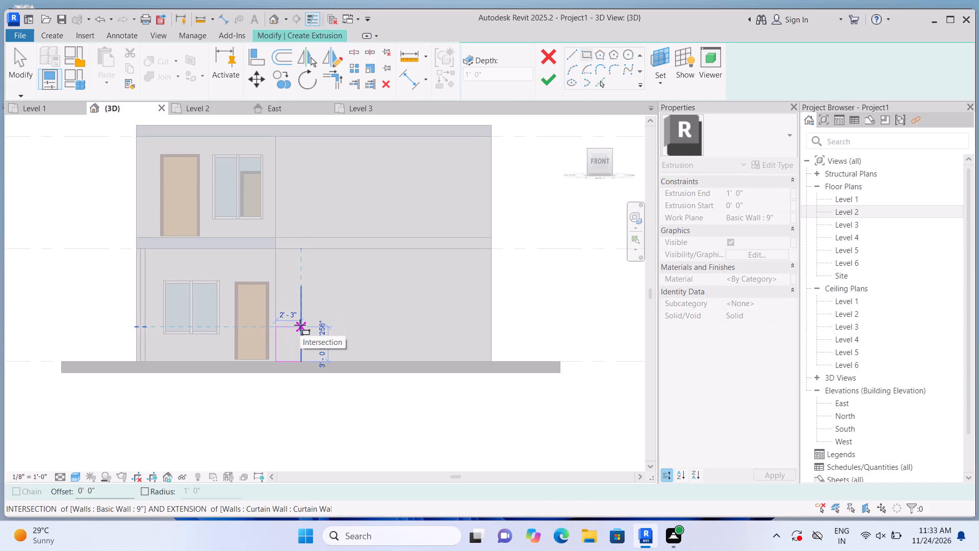
pyautogui.scroll(-4, 300, 325)
pyautogui.scroll(2, 334, 283)
pyautogui.moveTo(344, 275); pyautogui.dragTo(347, 287, button='middle')
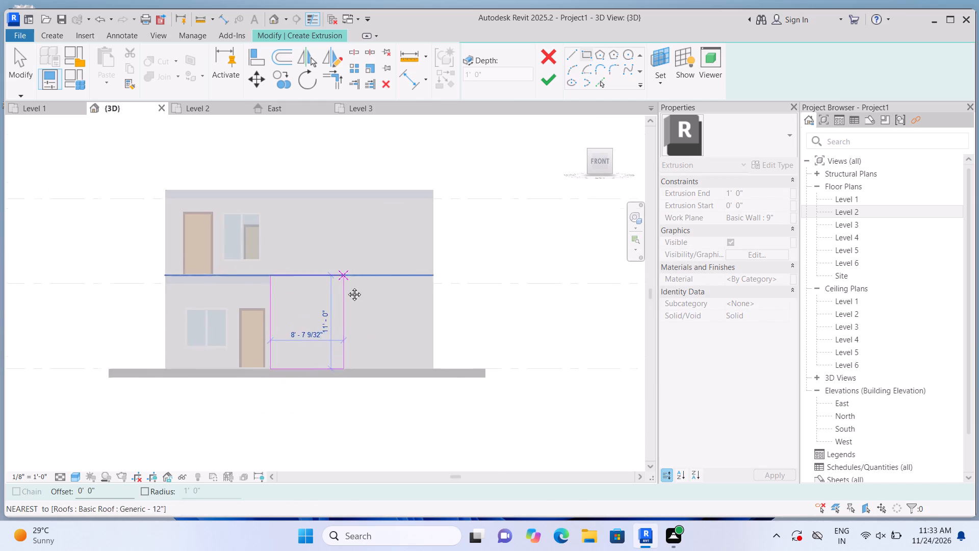
pyautogui.moveTo(347, 287); pyautogui.dragTo(355, 367, button='middle')
pyautogui.scroll(1, 398, 305)
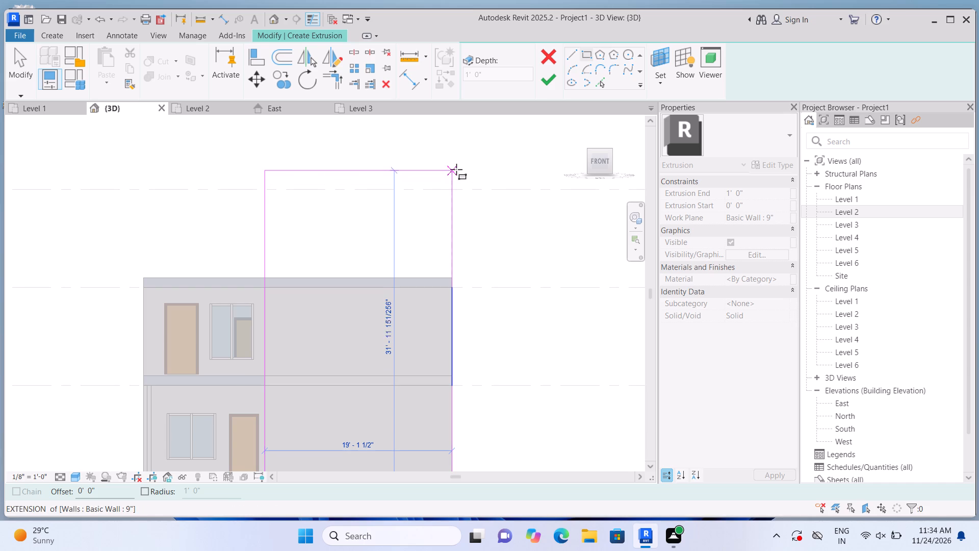
pyautogui.click(456, 168)
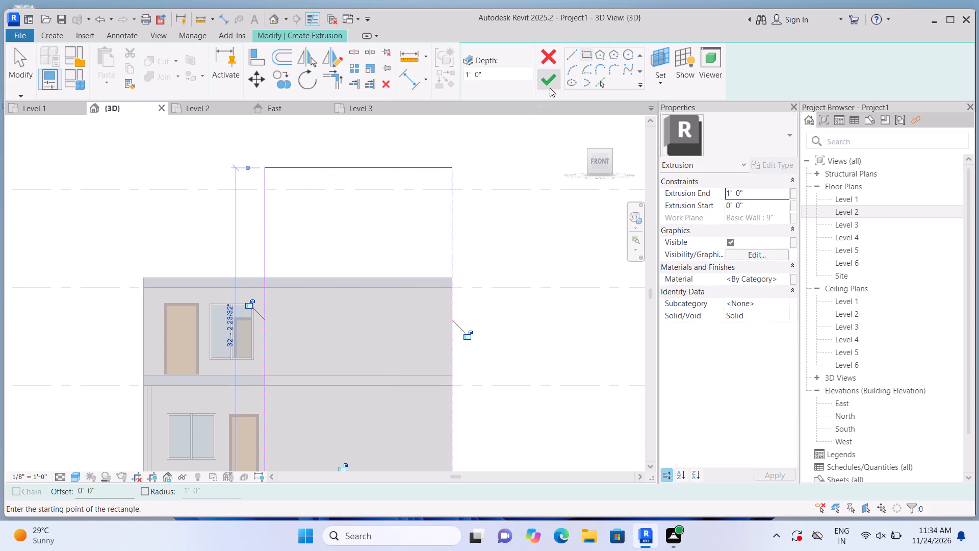
pyautogui.click(550, 88)
pyautogui.click(538, 260)
# Examine the extruded slab wall against the house's front and porch from several angles in 3D.
pyautogui.scroll(-2, 538, 257)
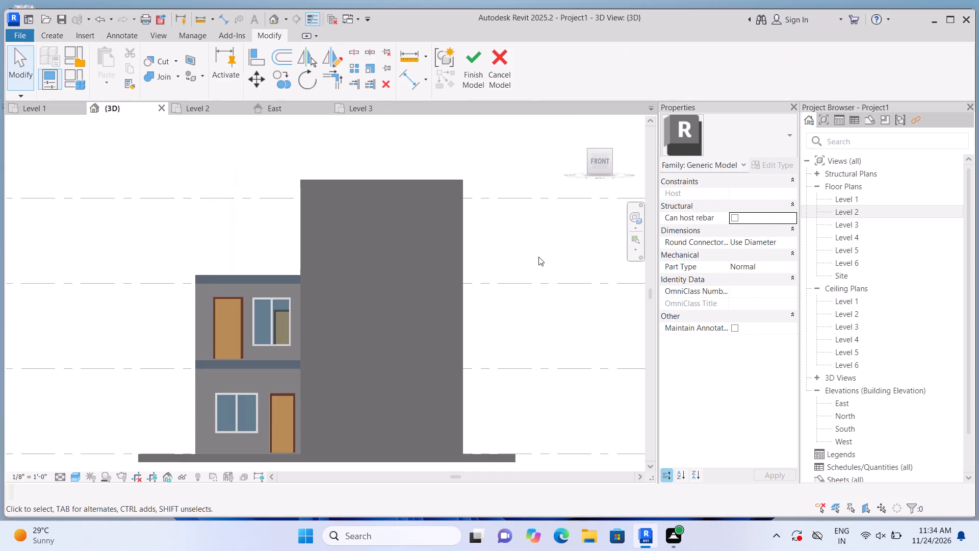
pyautogui.scroll(-1, 538, 257)
pyautogui.click(577, 123)
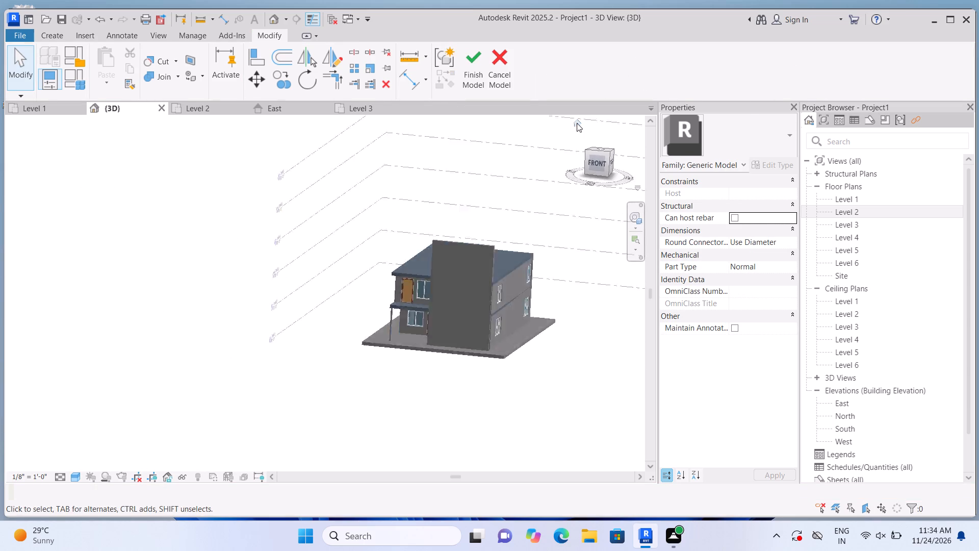
pyautogui.scroll(1, 243, 390)
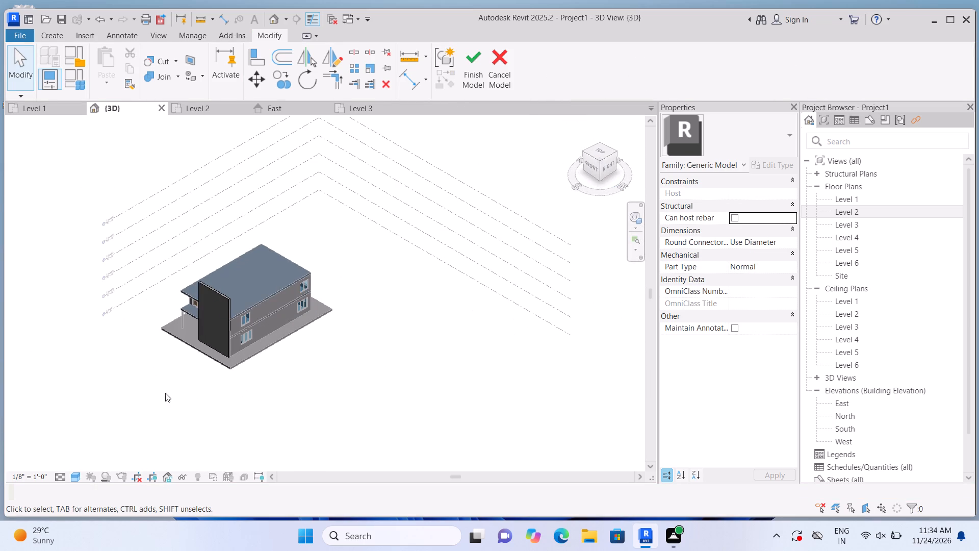
pyautogui.moveTo(165, 393); pyautogui.dragTo(367, 390, button='middle')
pyautogui.scroll(4, 375, 402)
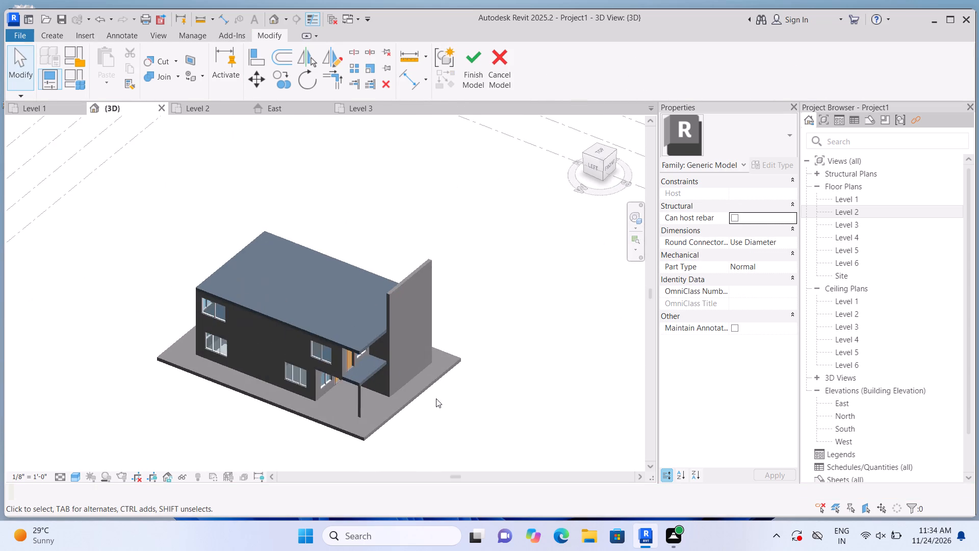
pyautogui.scroll(2, 436, 398)
pyautogui.moveTo(435, 393); pyautogui.dragTo(424, 386, button='middle')
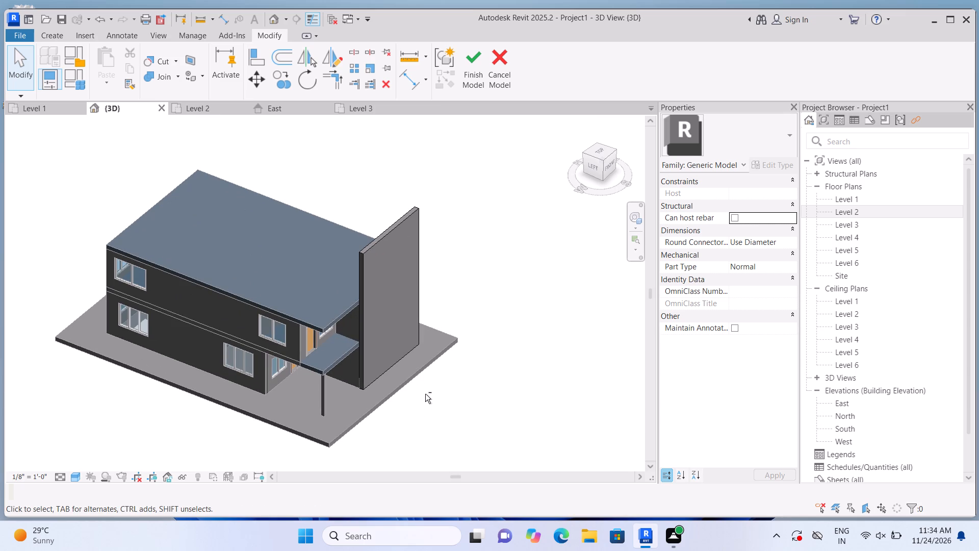
pyautogui.keyDown('shift'); pyautogui.moveTo(433, 429); pyautogui.dragTo(436, 359, button='middle'); pyautogui.keyUp('shift')
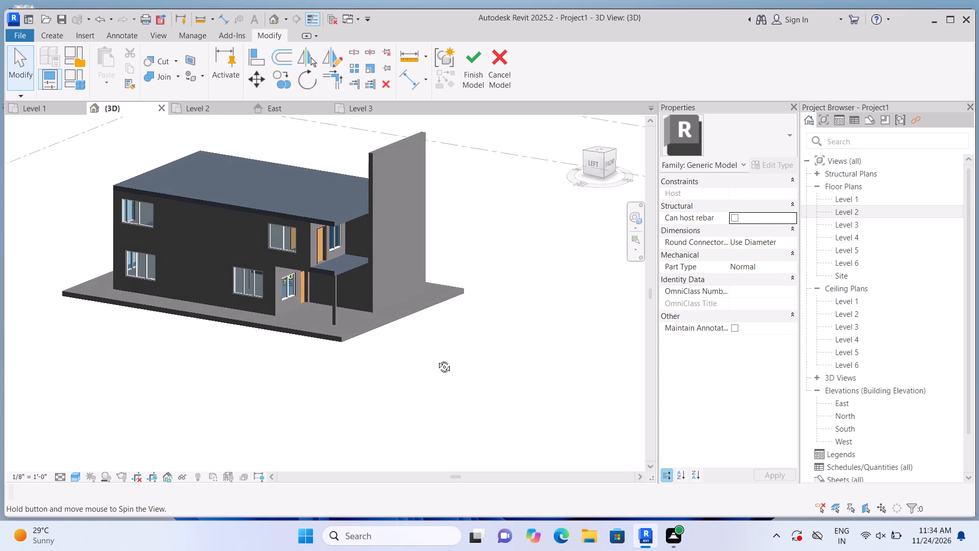
pyautogui.keyDown('shift'); pyautogui.moveTo(436, 359); pyautogui.dragTo(435, 355, button='middle'); pyautogui.keyUp('shift')
pyautogui.moveTo(404, 333); pyautogui.dragTo(395, 388, button='middle')
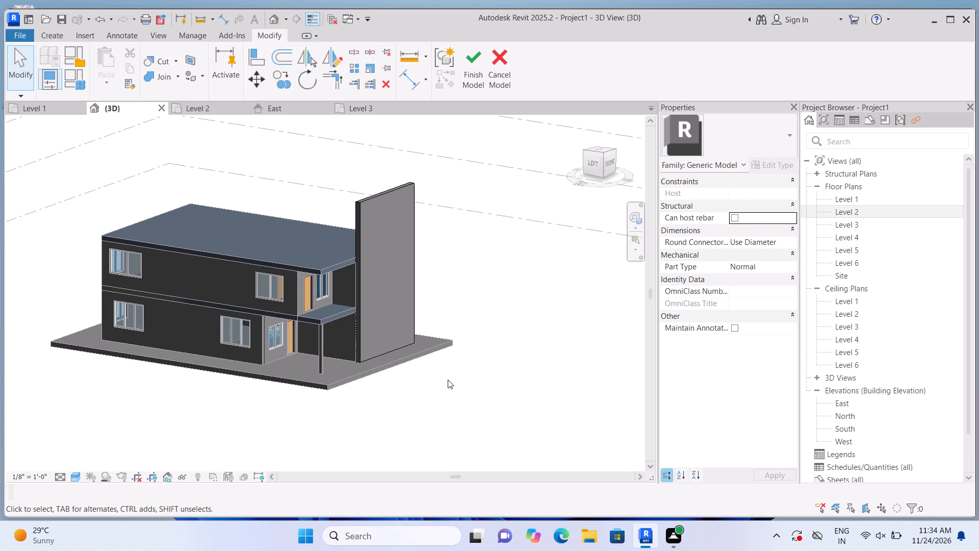
pyautogui.scroll(1, 448, 380)
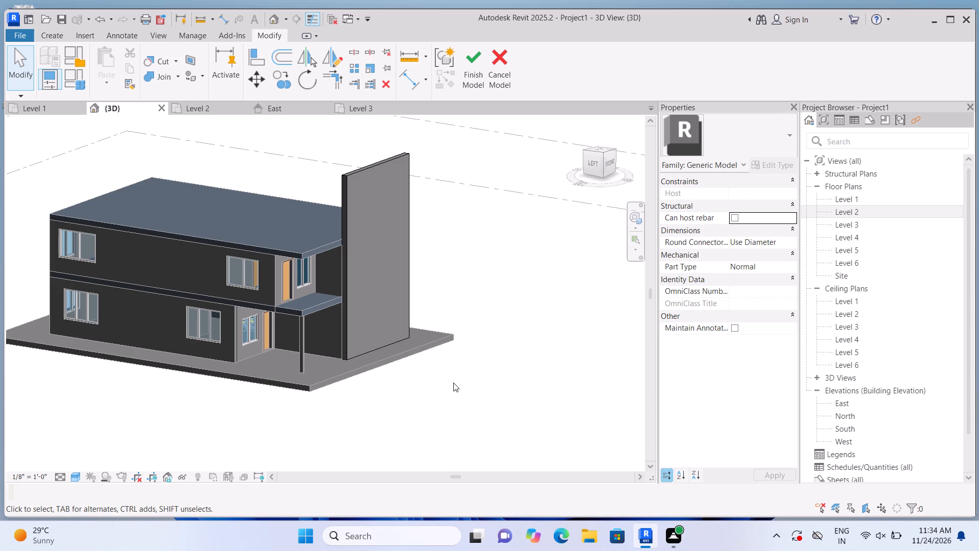
pyautogui.click(610, 162)
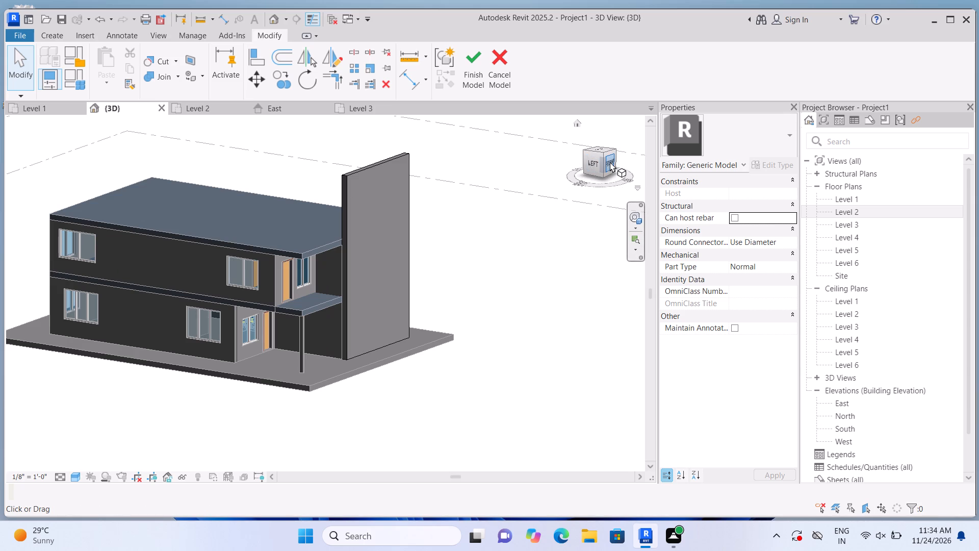
# Start a second Extrusion in the in-place model and pick the front face of the tall slab wall as its work plane.
pyautogui.scroll(5, 289, 310)
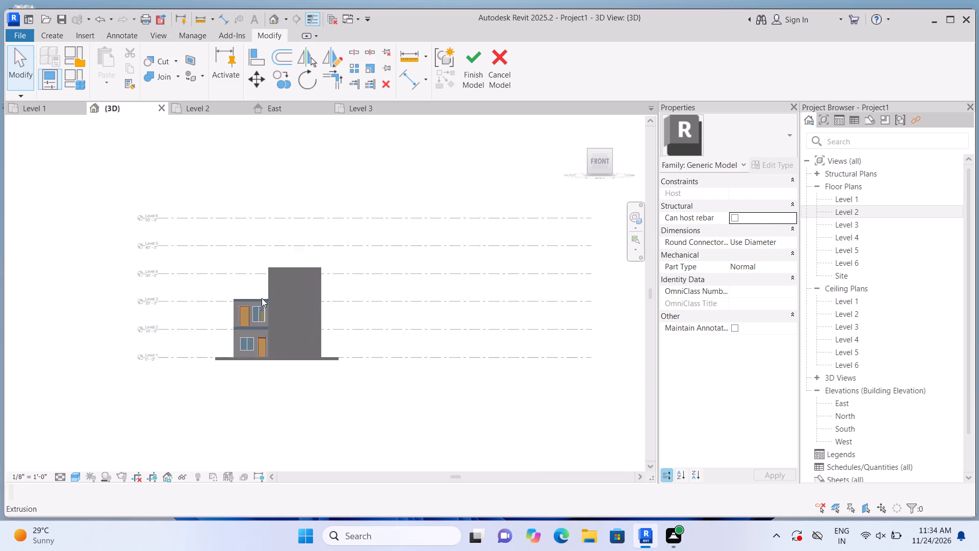
pyautogui.scroll(2, 260, 339)
pyautogui.scroll(2, 212, 353)
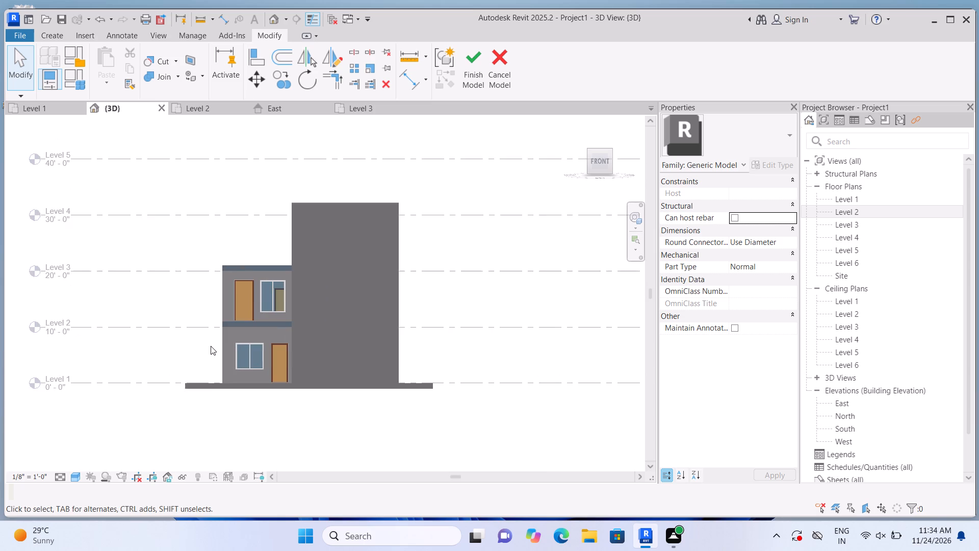
pyautogui.moveTo(211, 346); pyautogui.dragTo(214, 369, button='middle')
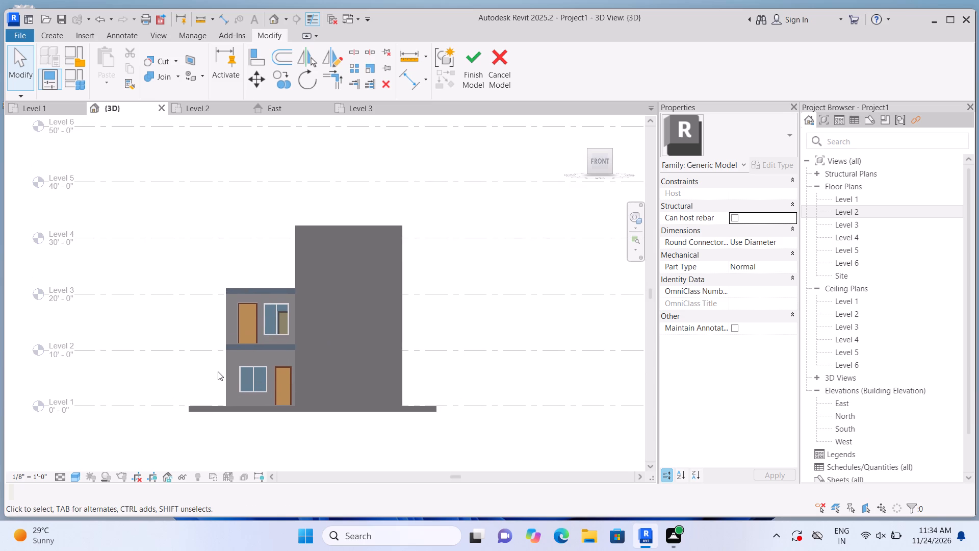
pyautogui.scroll(-1, 217, 374)
pyautogui.scroll(1, 203, 390)
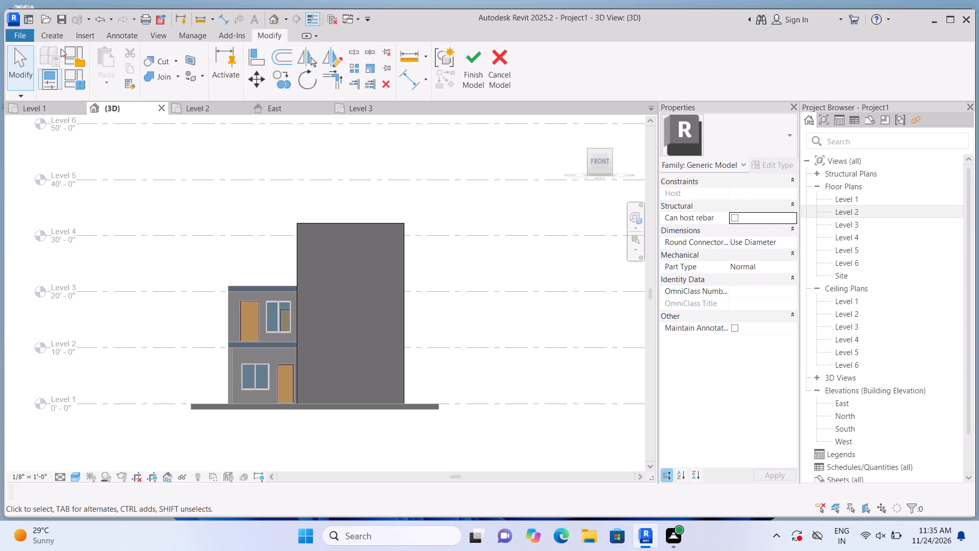
pyautogui.click(55, 37)
pyautogui.click(116, 71)
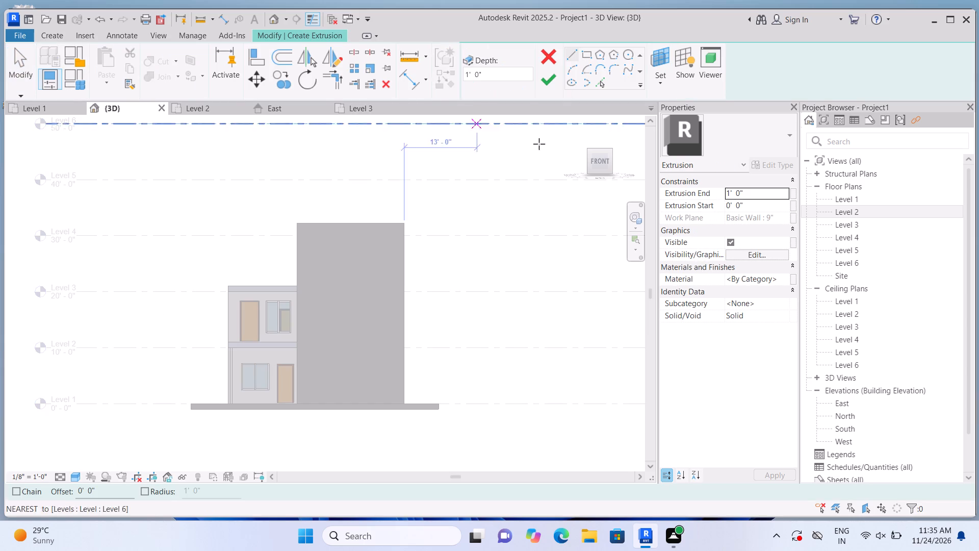
pyautogui.click(663, 83)
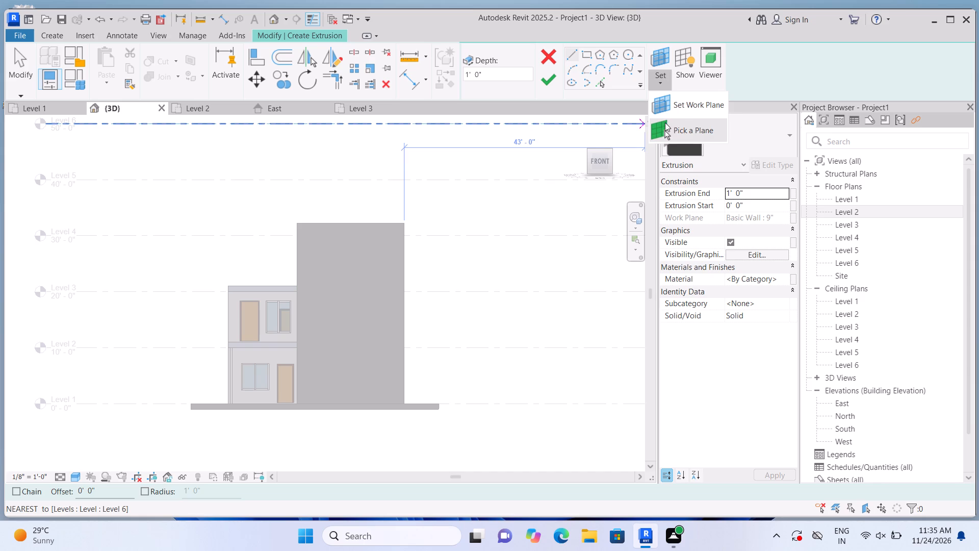
pyautogui.click(661, 135)
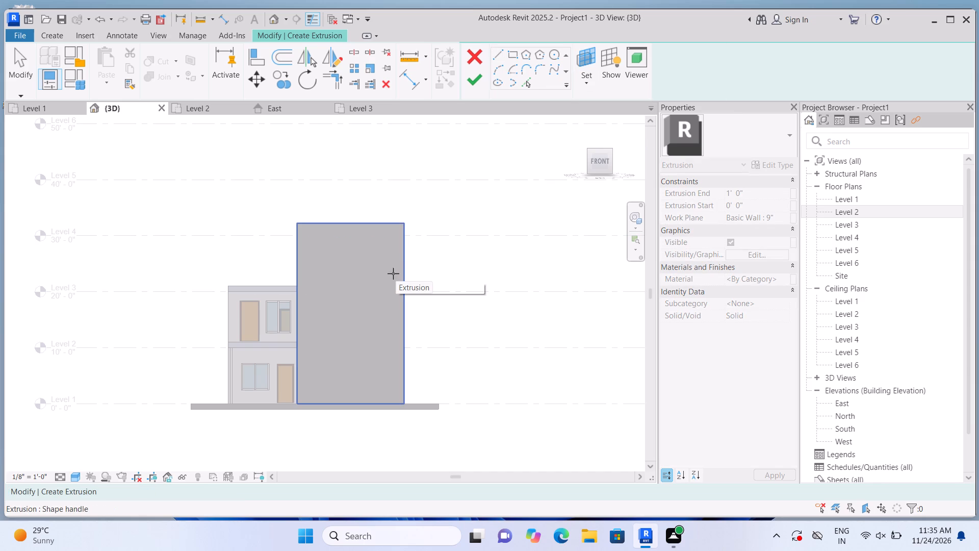
pyautogui.click(393, 273)
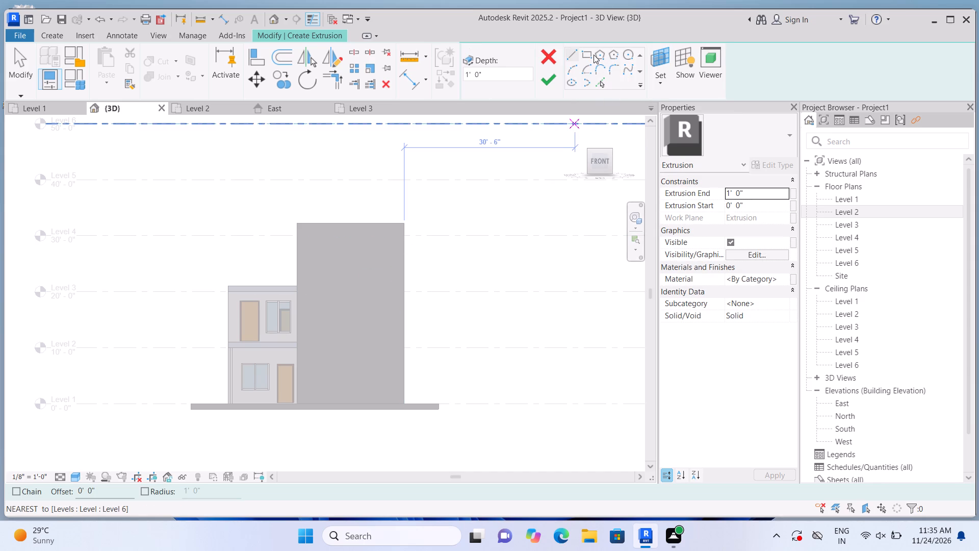
# Sketch a narrow full-height rectangle on the slab wall's front face, starting at its base corner farthest from the porch.
pyautogui.click(590, 53)
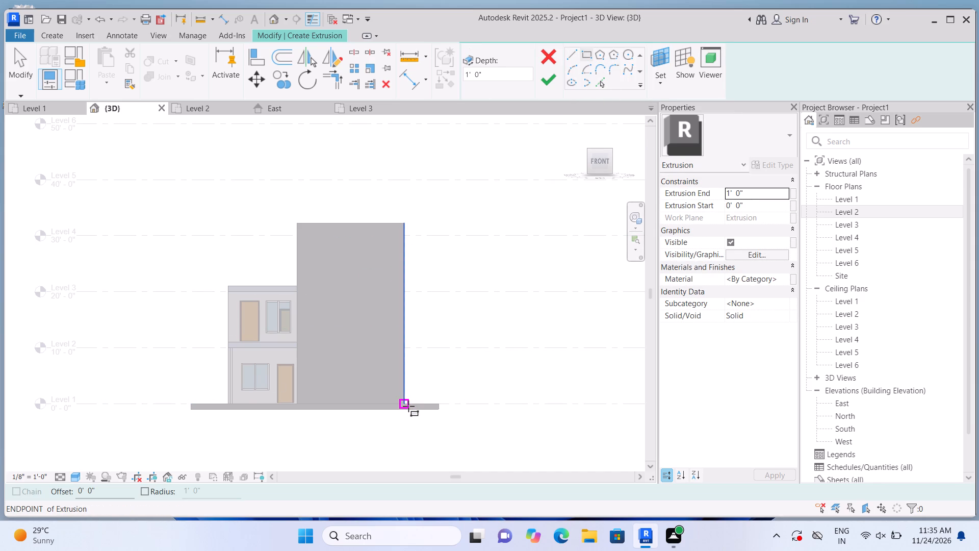
pyautogui.click(408, 406)
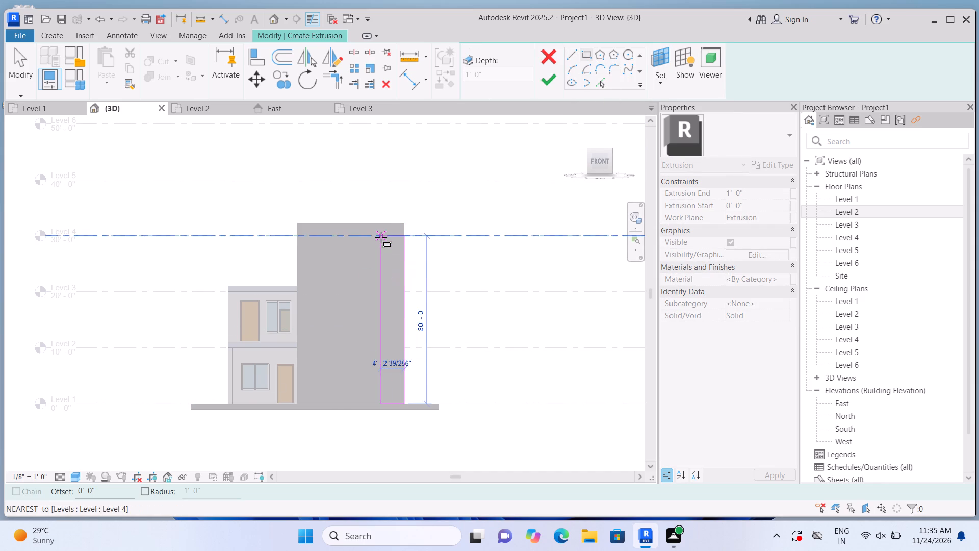
pyautogui.scroll(2, 386, 221)
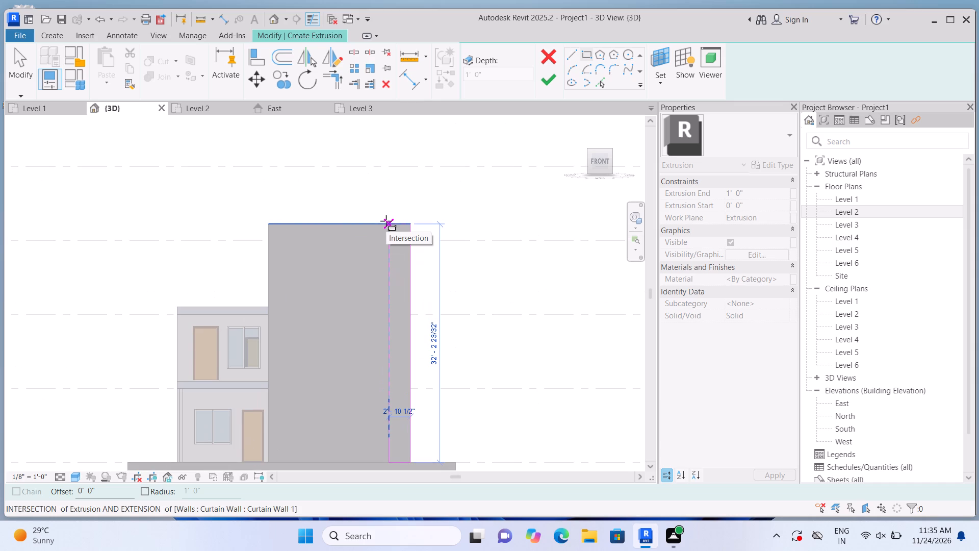
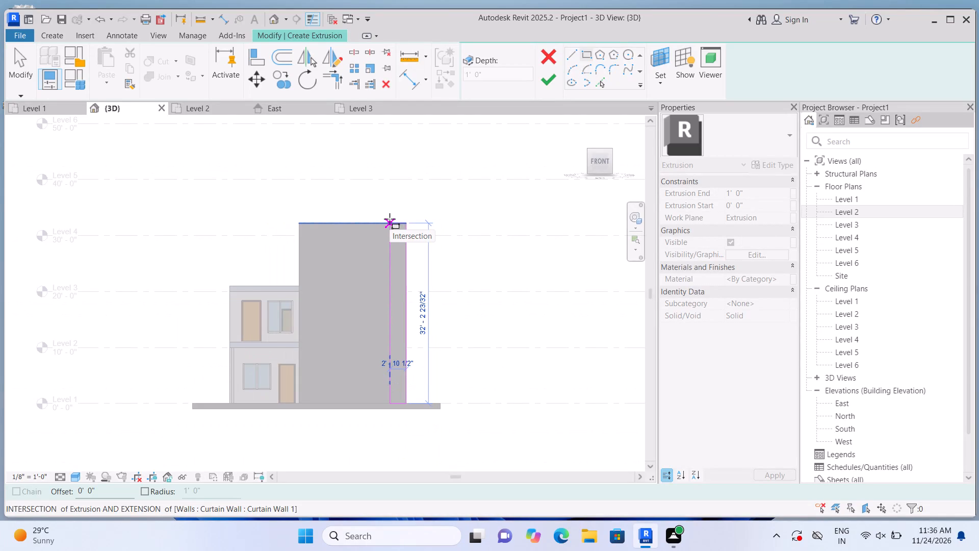
# Complete the narrow strip rectangle at the slab wall's top edge, about 32'-3" tall, and finish its extrusion with a 1'-0" depth.
pyautogui.scroll(2, 390, 219)
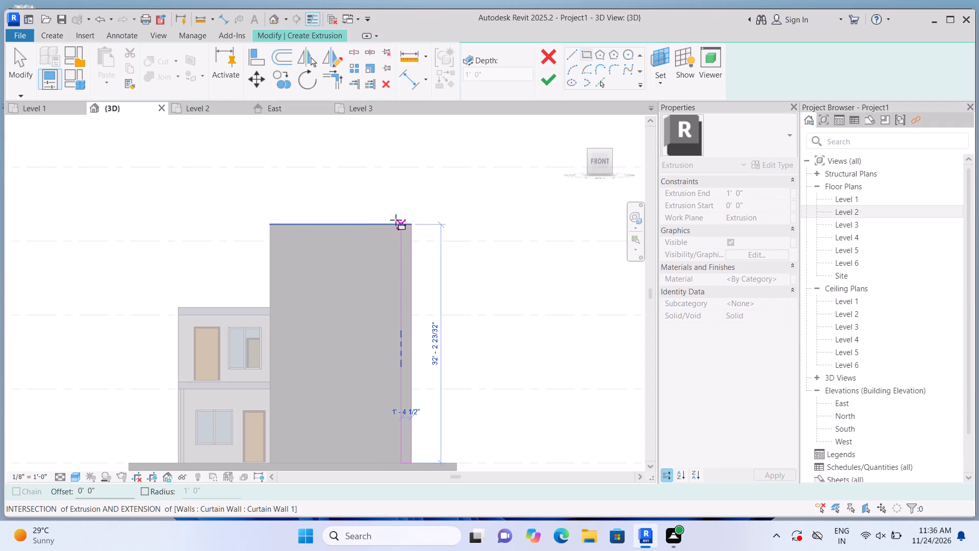
pyautogui.click(393, 220)
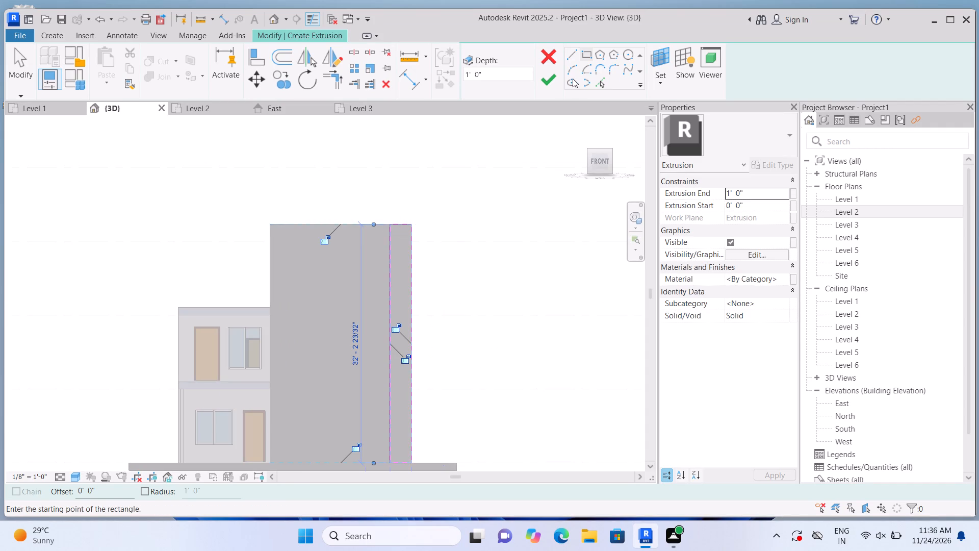
pyautogui.click(557, 76)
# Narrow the new full-height strip extrusion slightly by moving its inner side face toward the slab wall's outer edge.
pyautogui.scroll(-2, 441, 257)
pyautogui.scroll(2, 429, 318)
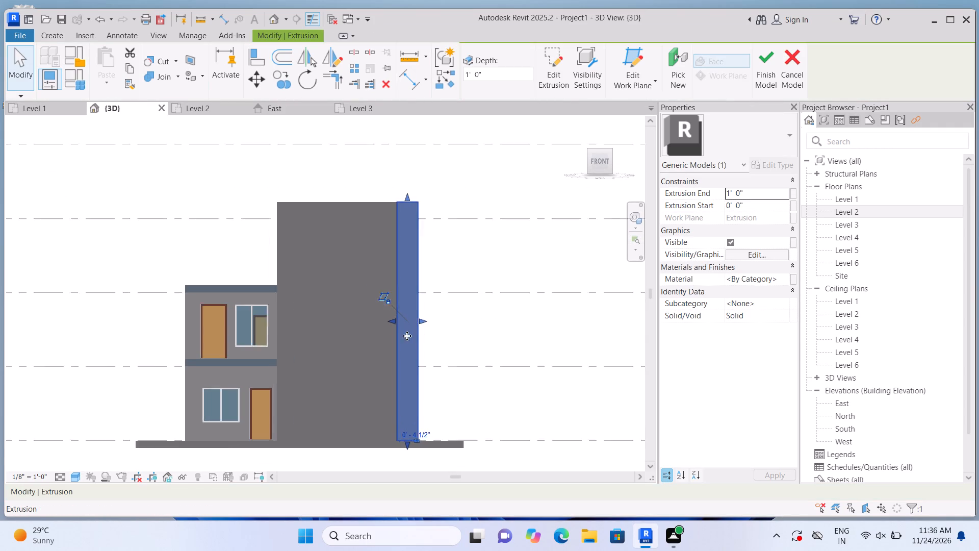
pyautogui.scroll(3, 407, 336)
pyautogui.moveTo(388, 313); pyautogui.dragTo(402, 320)
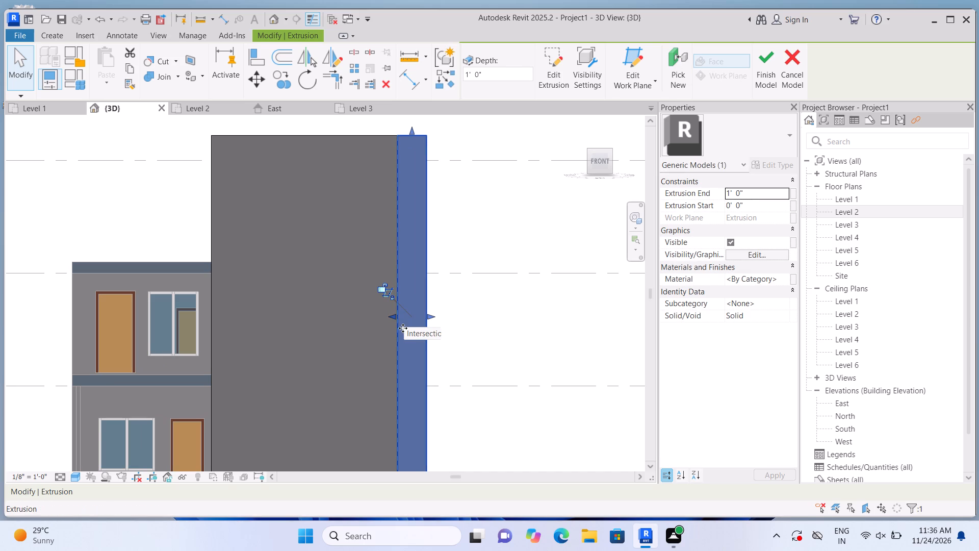
pyautogui.scroll(2, 402, 328)
pyautogui.moveTo(393, 311); pyautogui.dragTo(401, 316)
pyautogui.scroll(-6, 406, 319)
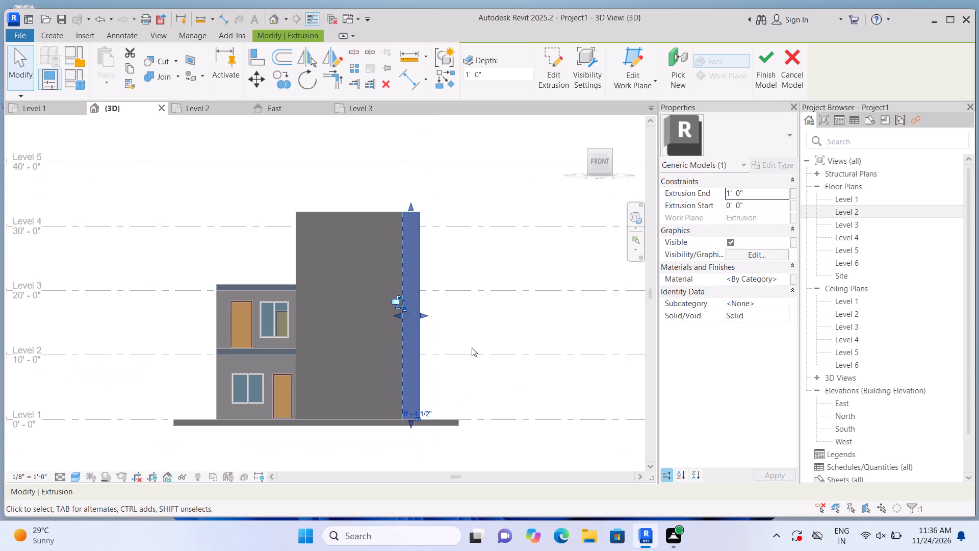
pyautogui.click(473, 346)
pyautogui.moveTo(461, 323); pyautogui.dragTo(453, 307, button='middle')
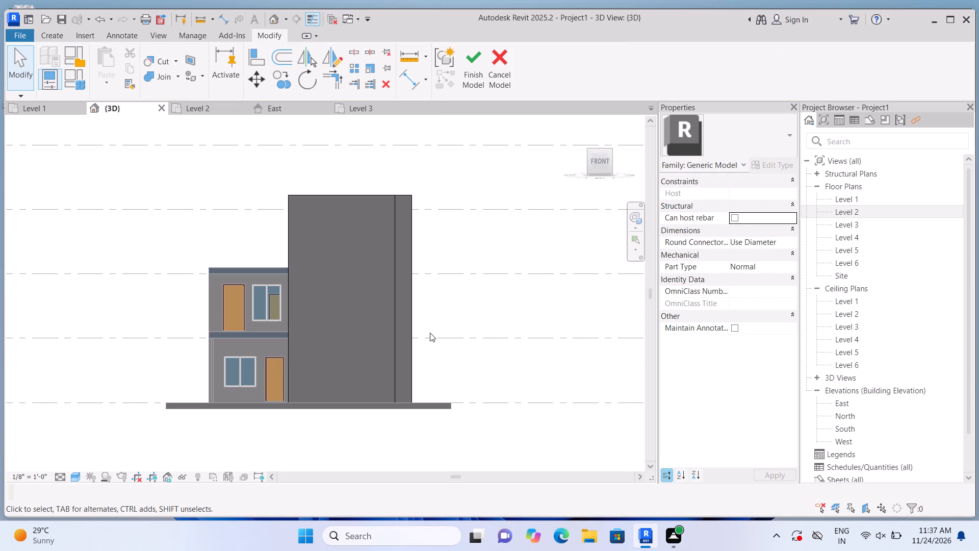
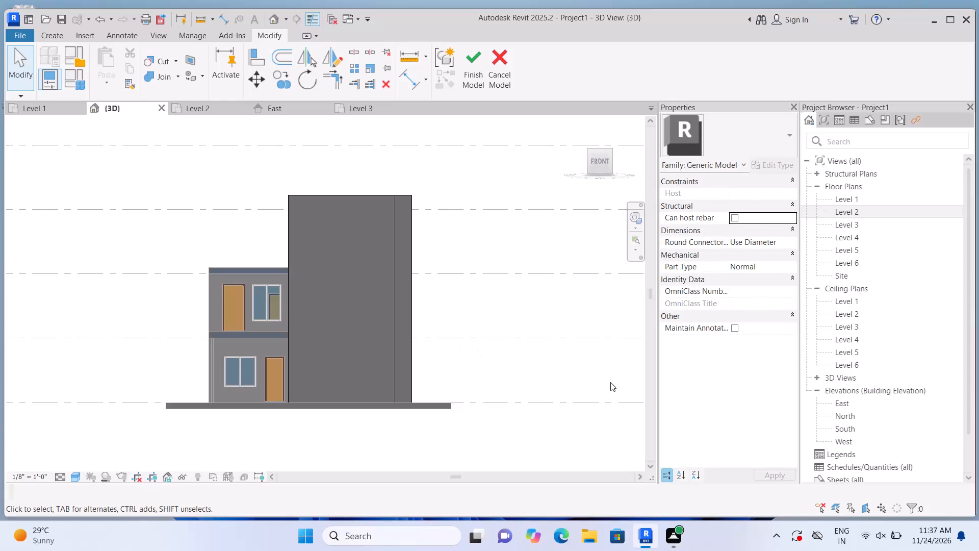
# Examine the edge strip extrusion on the tall slab wall from the front and from several 3D angles.
pyautogui.scroll(1, 406, 334)
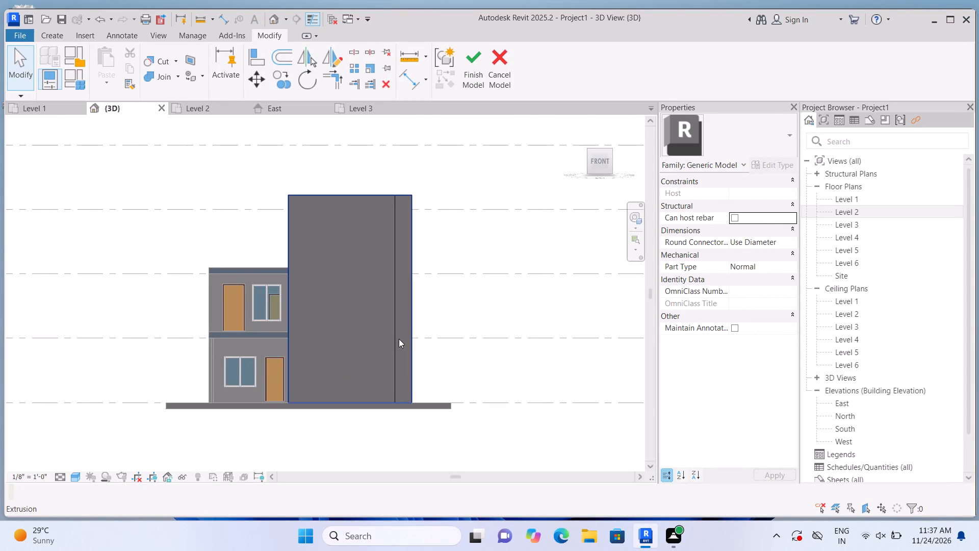
pyautogui.click(399, 339)
pyautogui.scroll(3, 396, 338)
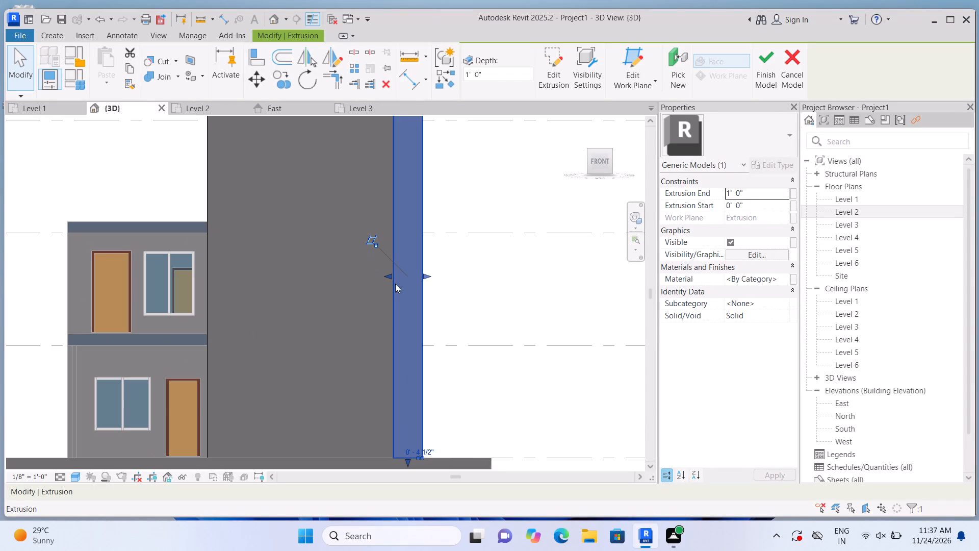
pyautogui.click(469, 321)
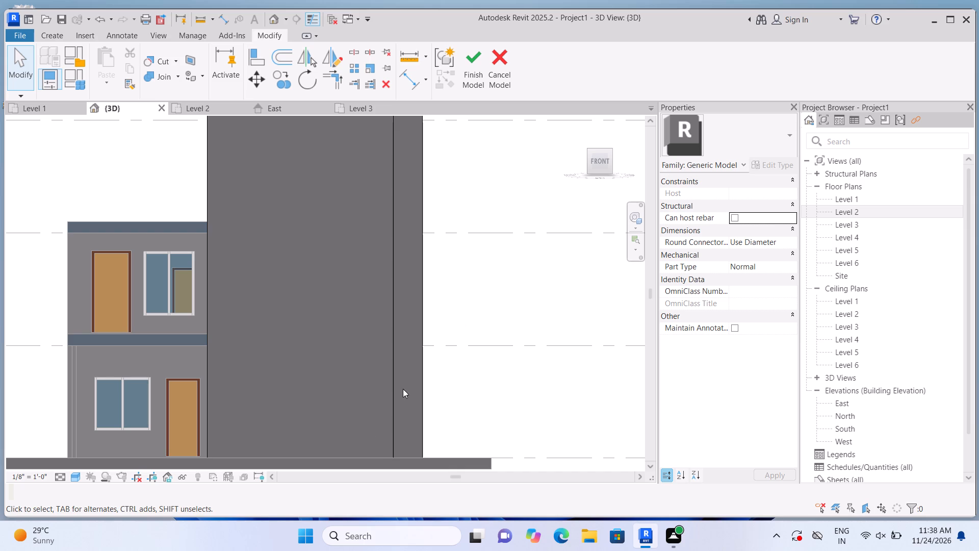
pyautogui.scroll(-3, 403, 389)
pyautogui.moveTo(483, 329); pyautogui.dragTo(521, 336, button='middle')
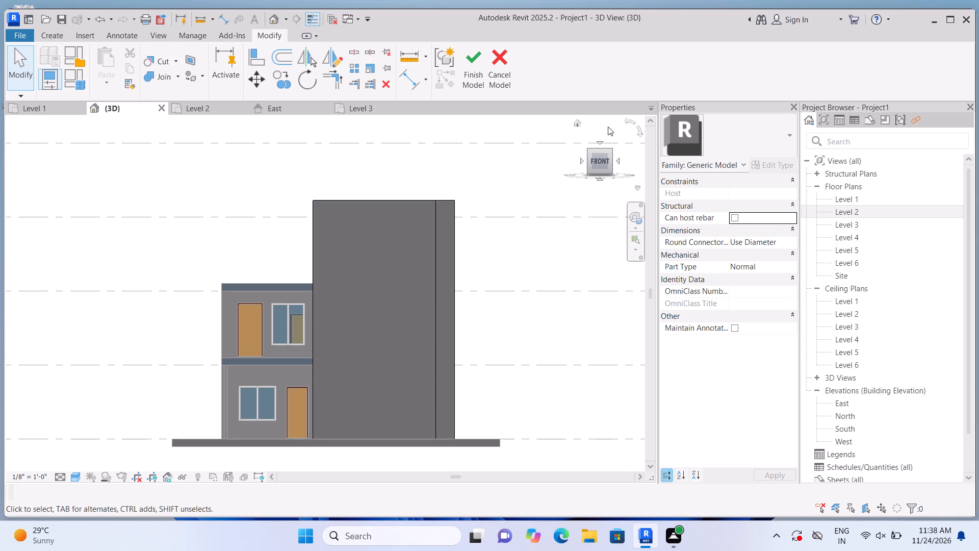
pyautogui.click(578, 121)
pyautogui.scroll(3, 199, 330)
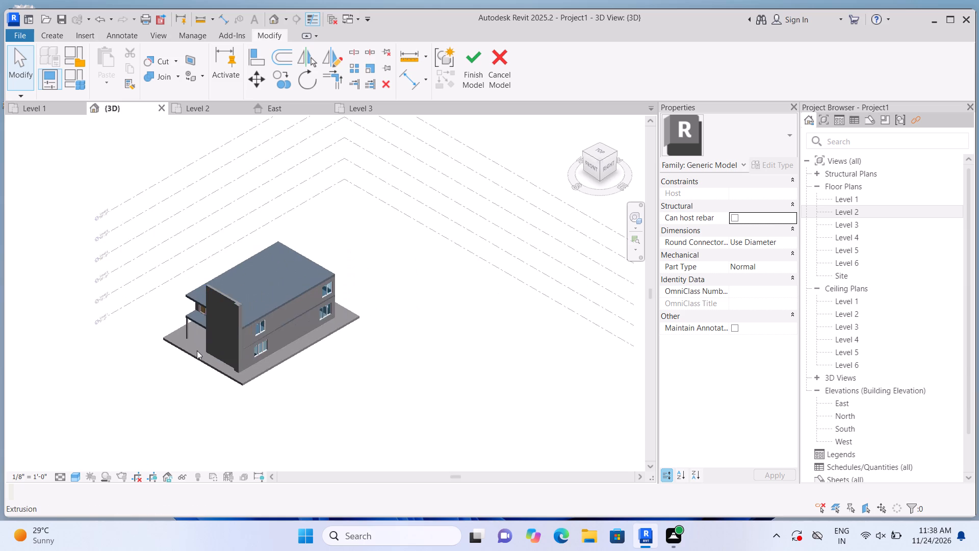
pyautogui.scroll(2, 197, 350)
pyautogui.moveTo(184, 423); pyautogui.dragTo(194, 375, button='middle')
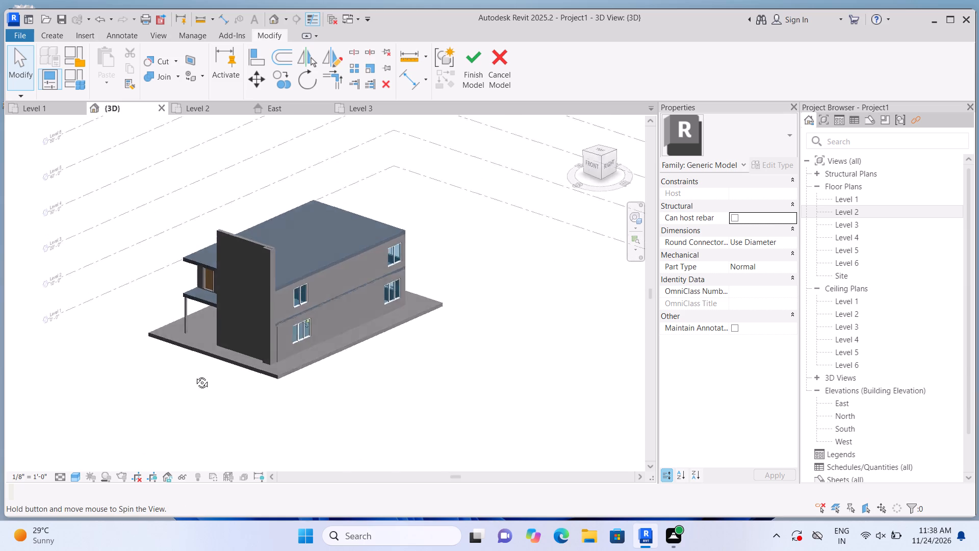
pyautogui.moveTo(194, 375); pyautogui.dragTo(182, 369, button='middle')
pyautogui.scroll(2, 175, 311)
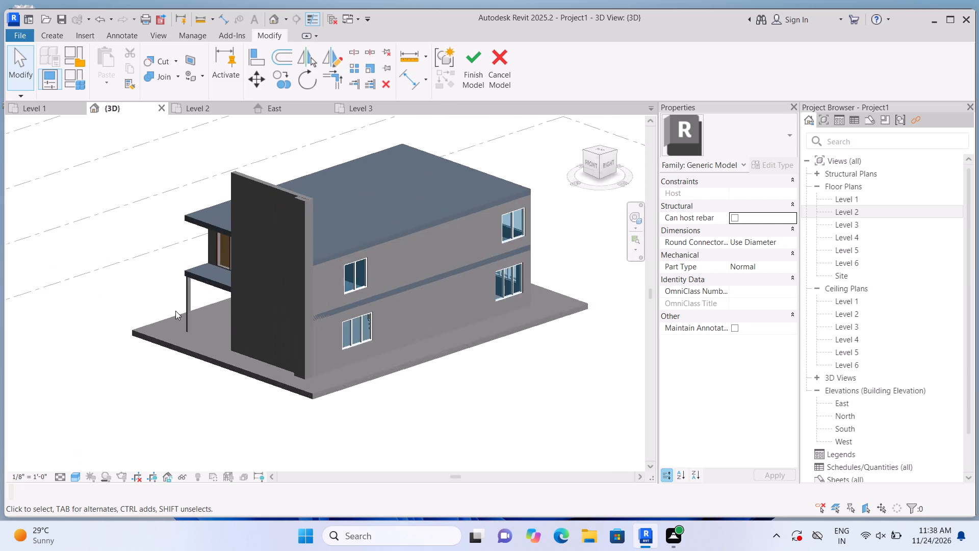
pyautogui.scroll(3, 175, 311)
pyautogui.moveTo(202, 337); pyautogui.dragTo(174, 395, button='middle')
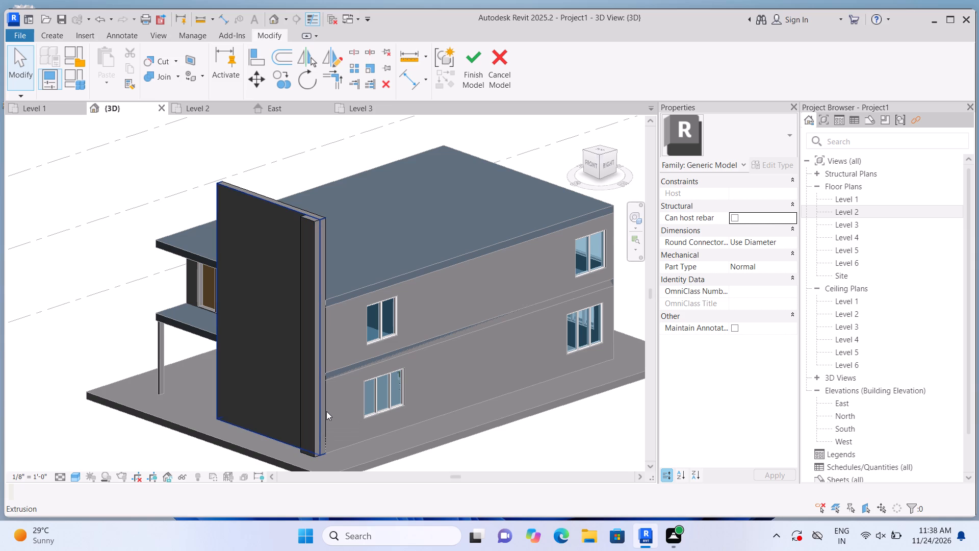
pyautogui.middleClick(326, 411)
pyautogui.moveTo(326, 411); pyautogui.dragTo(329, 405, button='middle')
pyautogui.scroll(1, 323, 374)
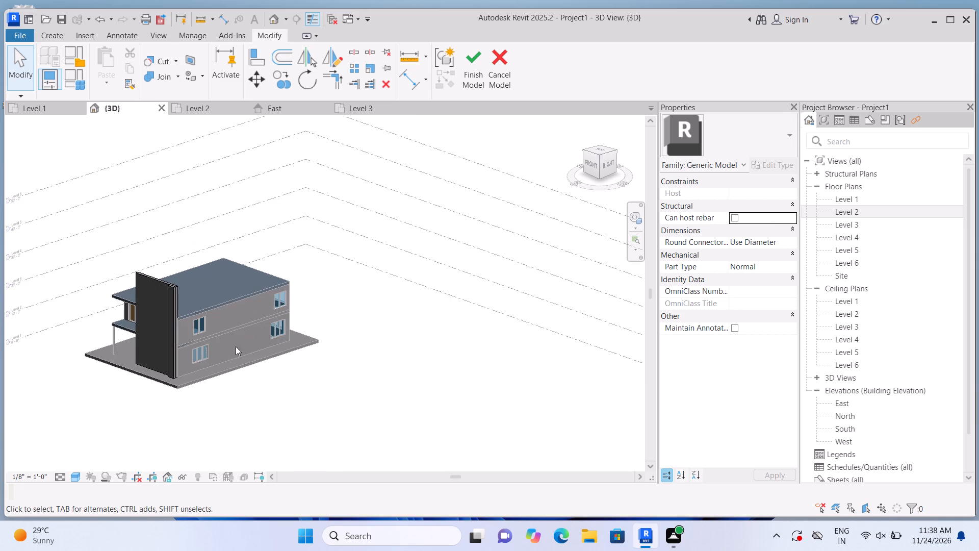
pyautogui.scroll(5, 85, 332)
pyautogui.moveTo(139, 379); pyautogui.dragTo(165, 419, button='middle')
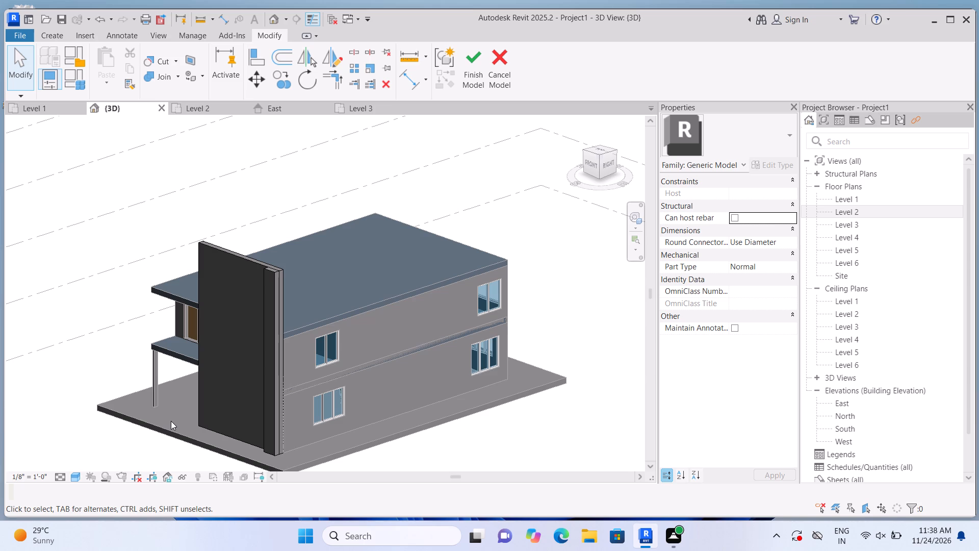
pyautogui.moveTo(171, 421); pyautogui.dragTo(178, 396, button='middle')
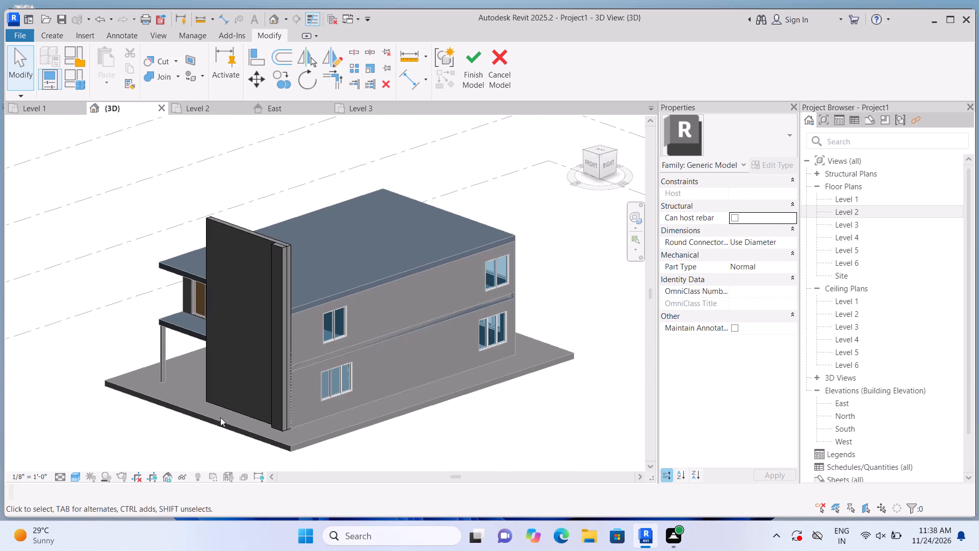
# Narrow the full-height strip extrusion slightly more by moving its inner side face toward the slab wall's outer edge.
pyautogui.scroll(1, 229, 415)
pyautogui.click(281, 383)
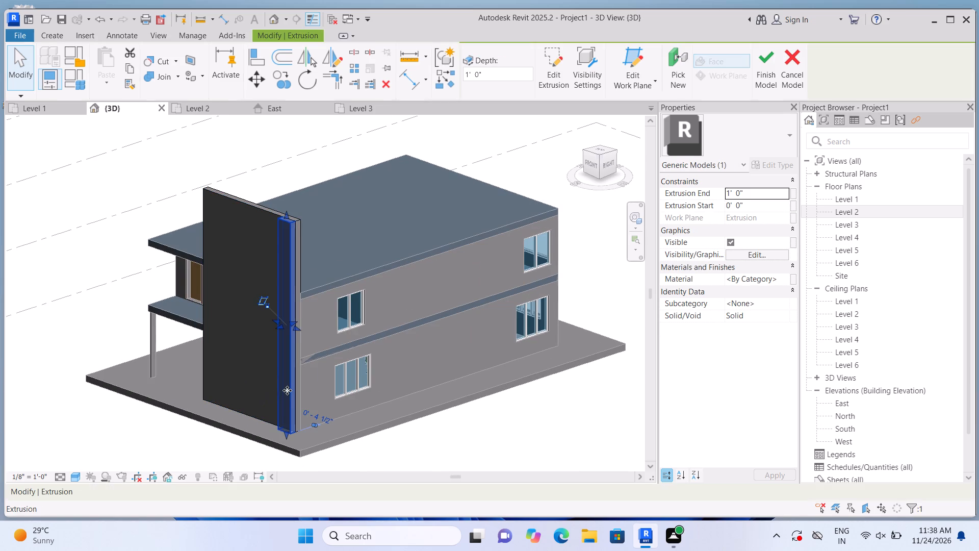
pyautogui.scroll(1, 287, 390)
pyautogui.scroll(6, 296, 342)
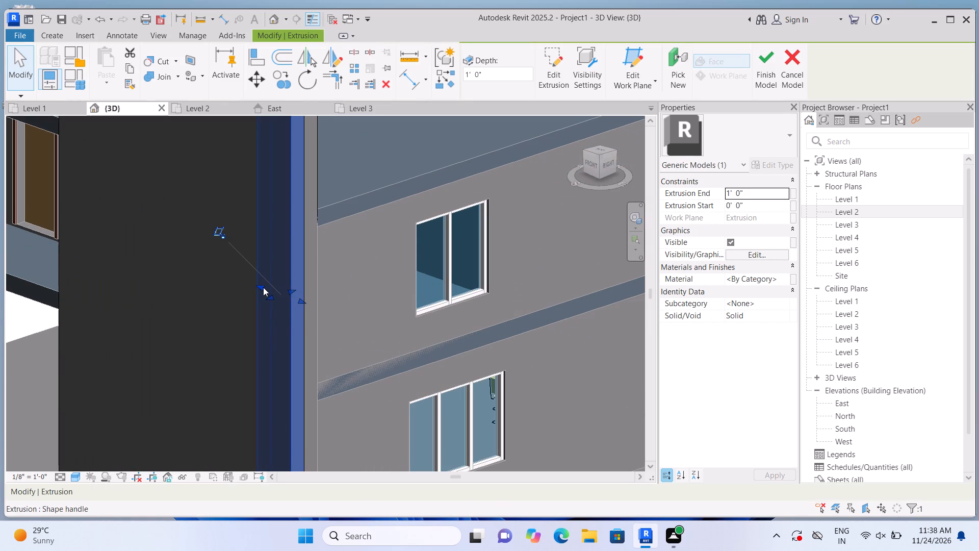
pyautogui.click(594, 163)
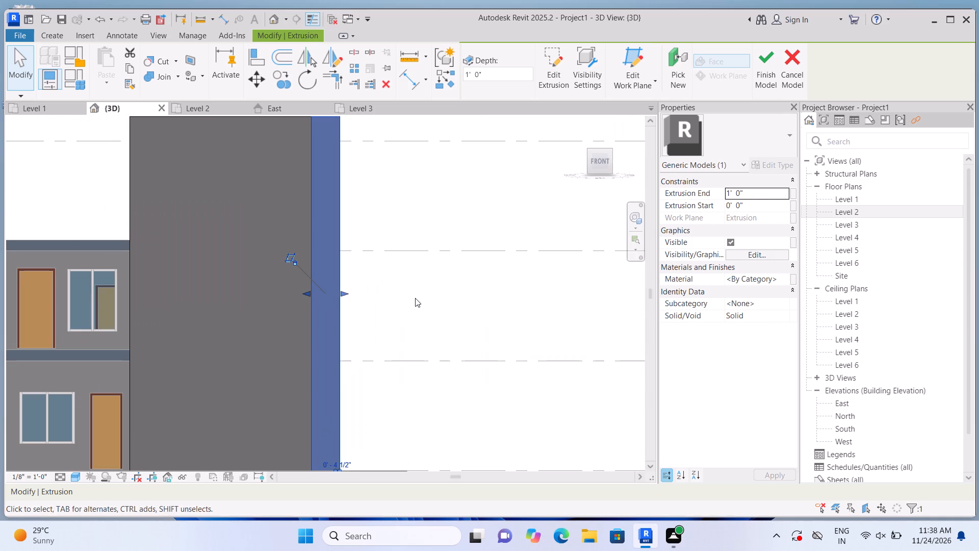
pyautogui.scroll(-2, 415, 286)
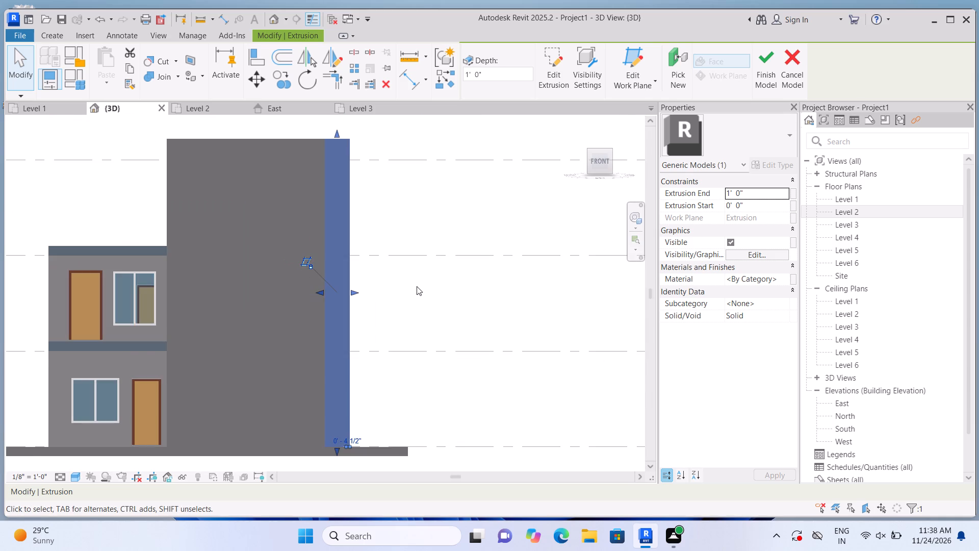
pyautogui.scroll(2, 342, 298)
pyautogui.moveTo(331, 286); pyautogui.dragTo(340, 289)
pyautogui.click(407, 300)
pyautogui.scroll(-1, 414, 293)
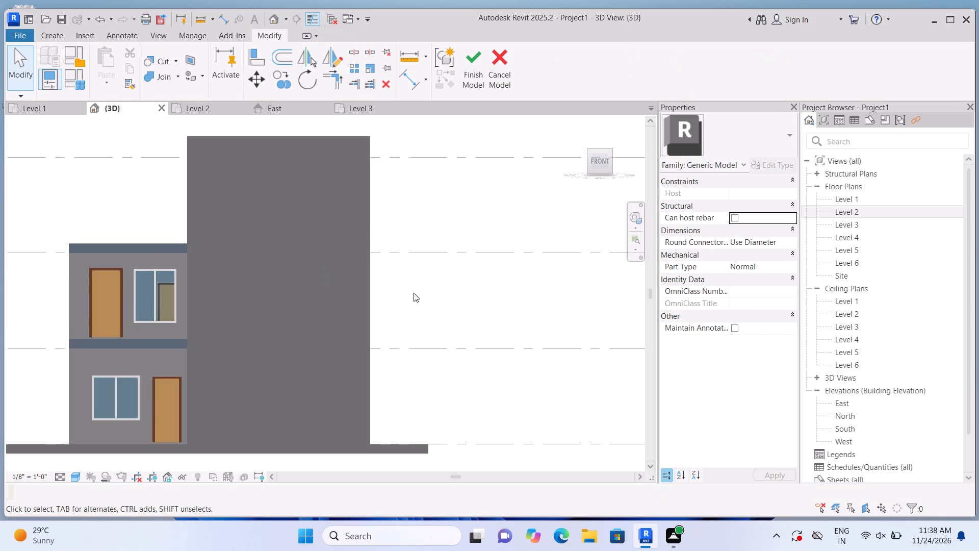
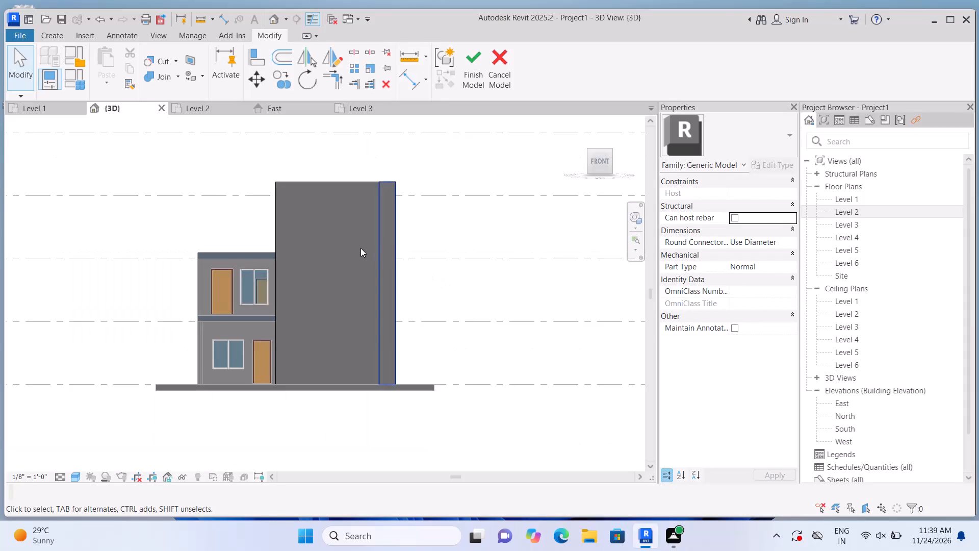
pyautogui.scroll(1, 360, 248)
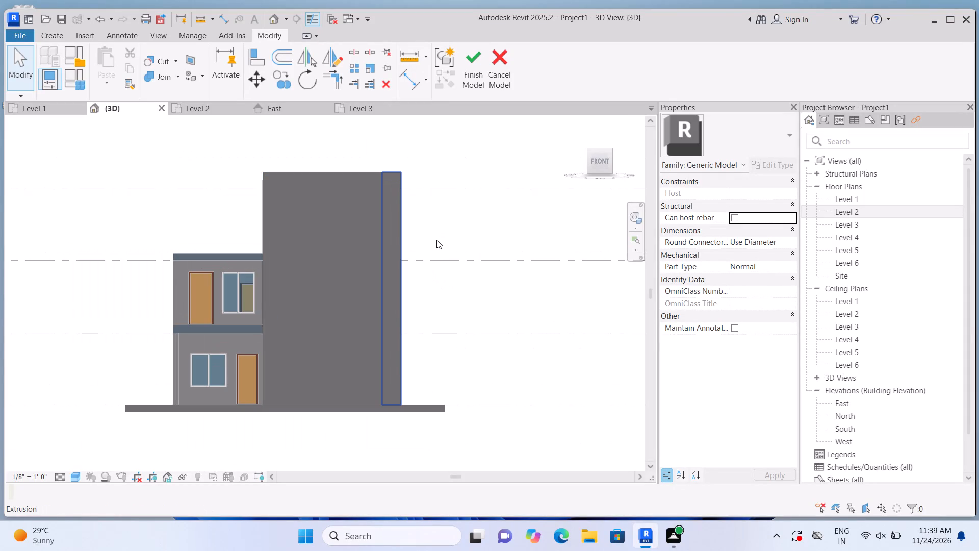
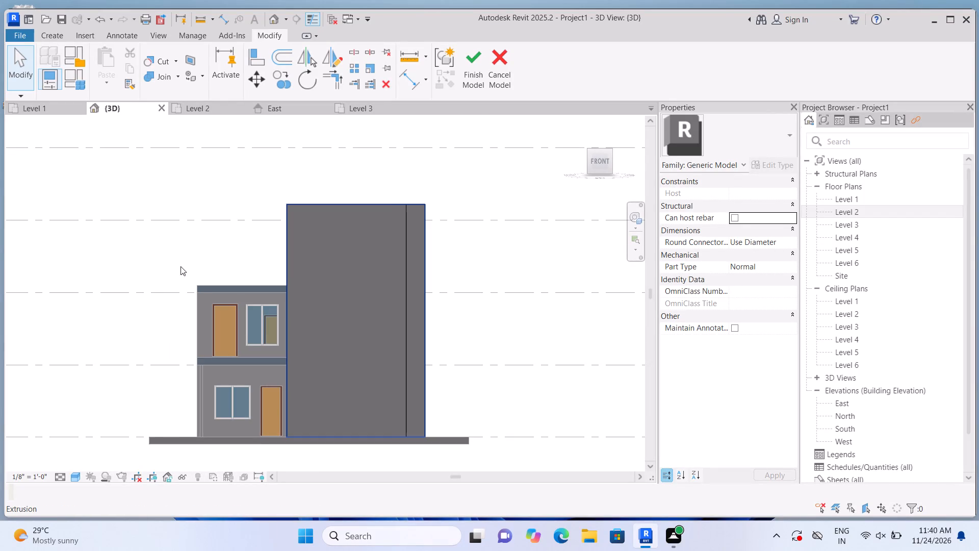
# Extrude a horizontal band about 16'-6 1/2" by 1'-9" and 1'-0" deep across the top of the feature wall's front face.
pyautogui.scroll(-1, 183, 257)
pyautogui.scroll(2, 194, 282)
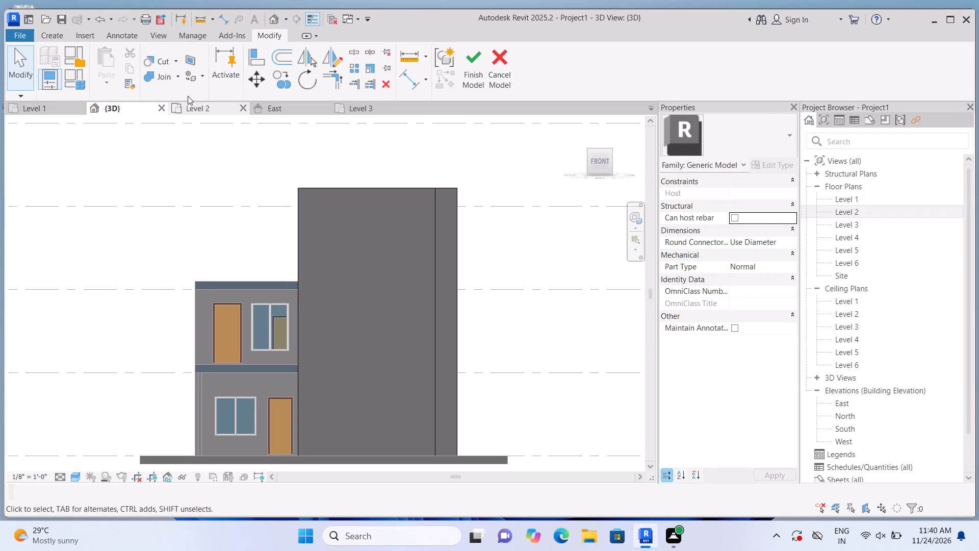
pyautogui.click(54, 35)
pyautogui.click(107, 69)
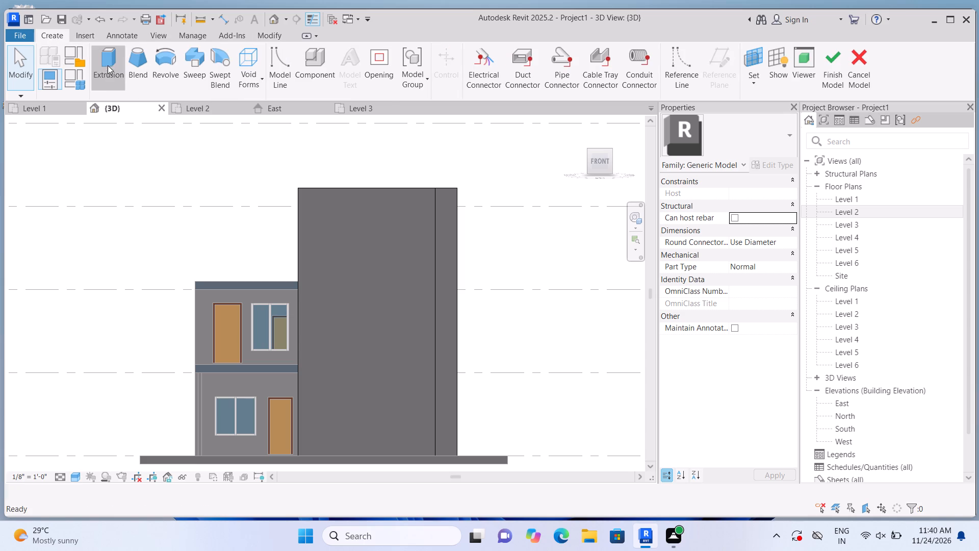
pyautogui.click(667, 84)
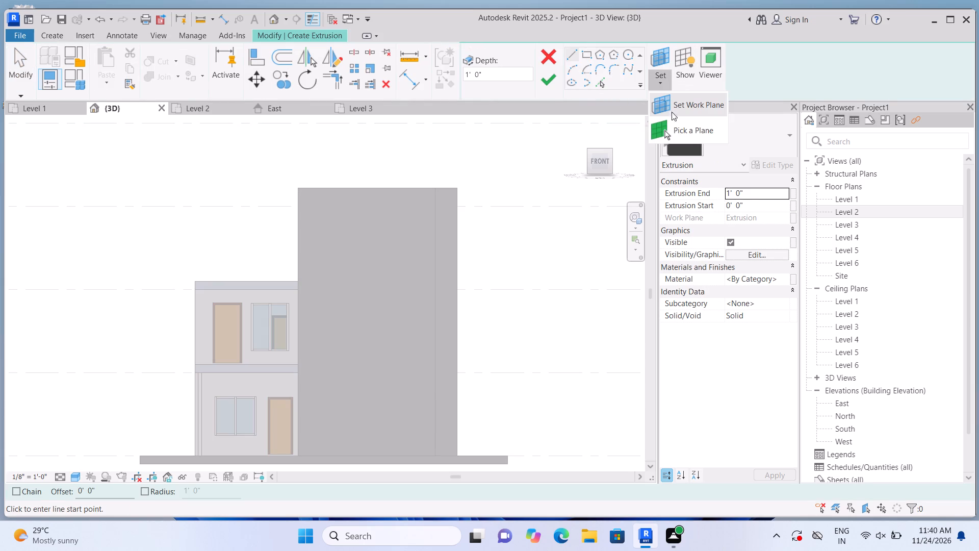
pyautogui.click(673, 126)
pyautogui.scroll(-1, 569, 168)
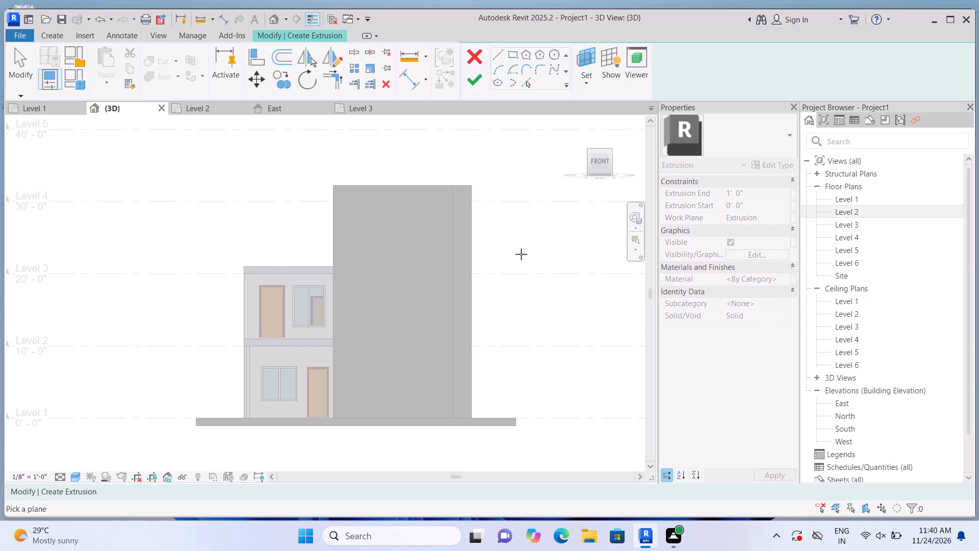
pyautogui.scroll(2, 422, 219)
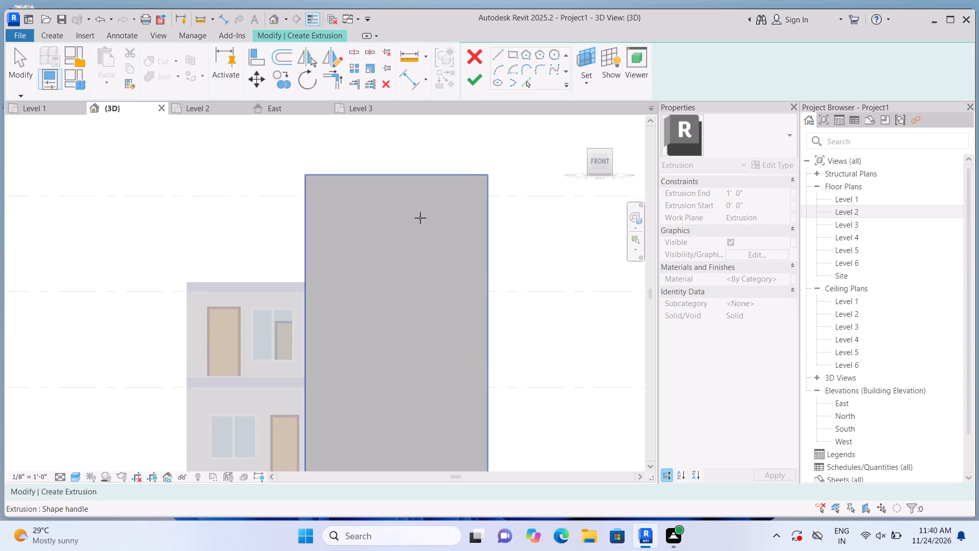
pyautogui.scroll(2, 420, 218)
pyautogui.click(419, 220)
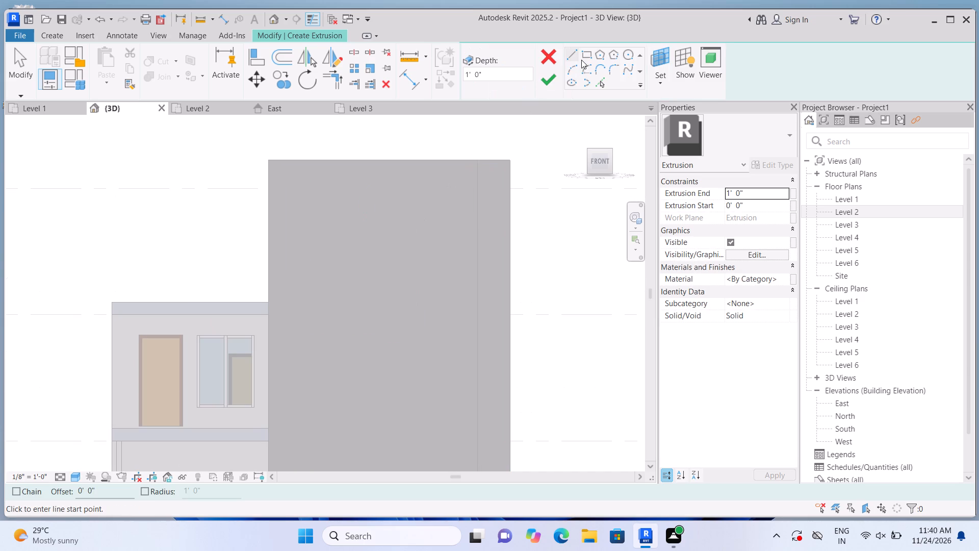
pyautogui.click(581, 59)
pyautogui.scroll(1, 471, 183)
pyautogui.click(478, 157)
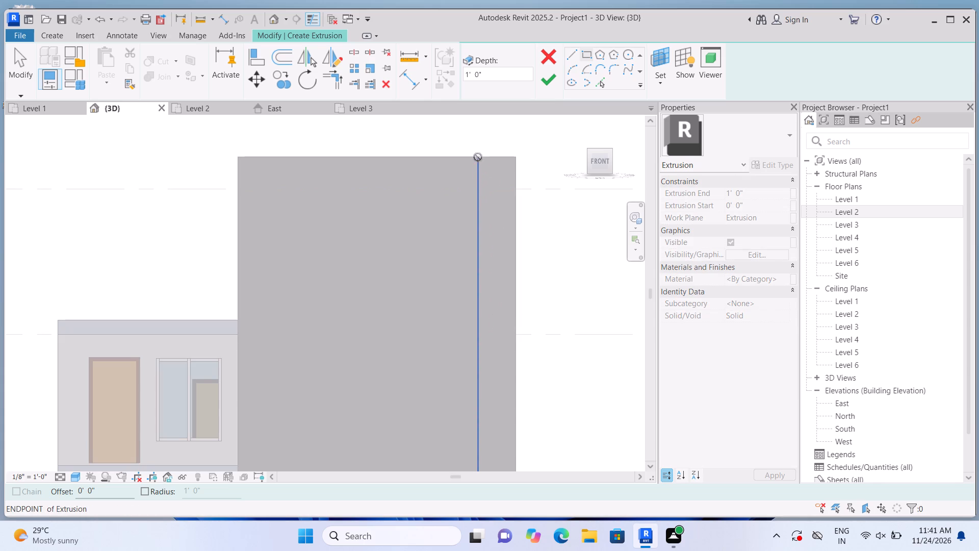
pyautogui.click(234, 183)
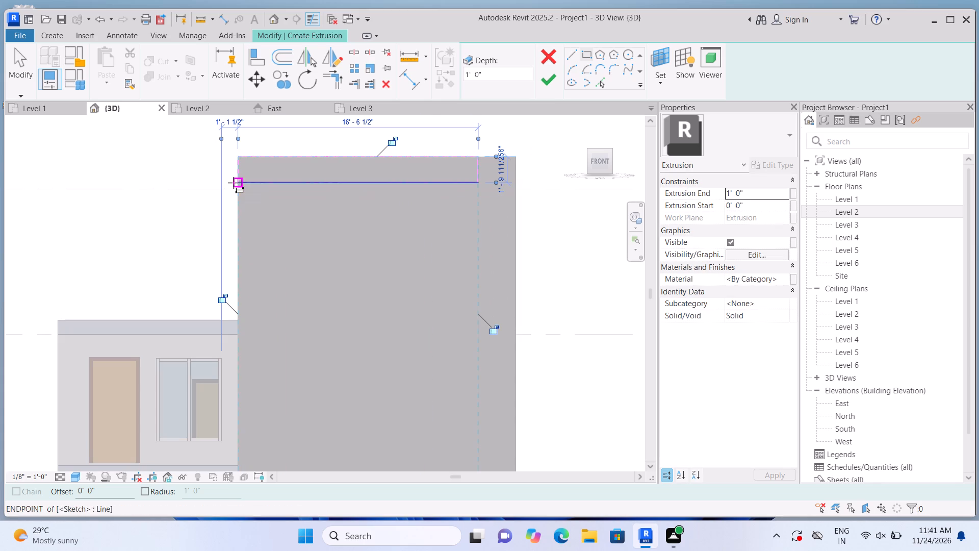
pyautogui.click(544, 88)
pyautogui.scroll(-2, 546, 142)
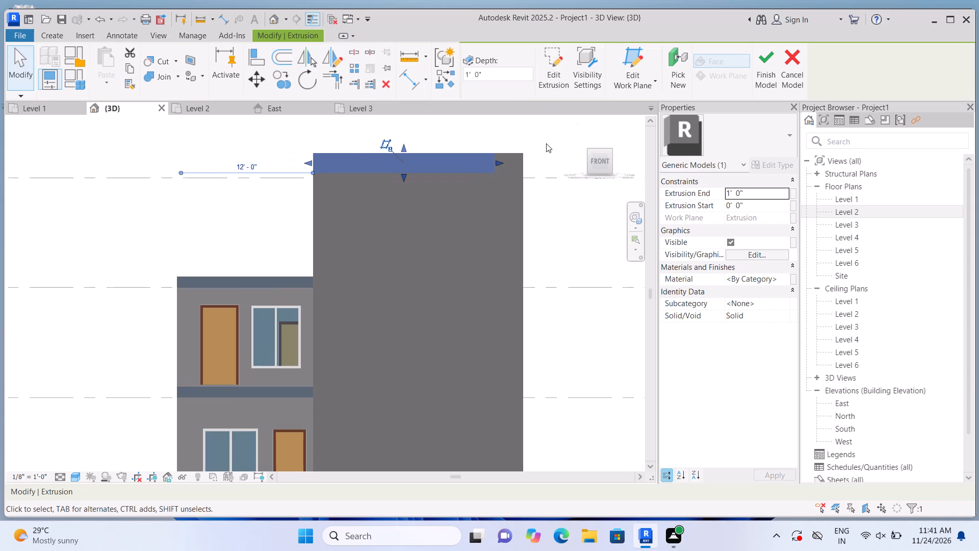
# Examine the top band, the vertical side strip and the feature wall's proportions against the house front.
pyautogui.moveTo(485, 187); pyautogui.dragTo(492, 215, button='middle')
pyautogui.scroll(1, 493, 216)
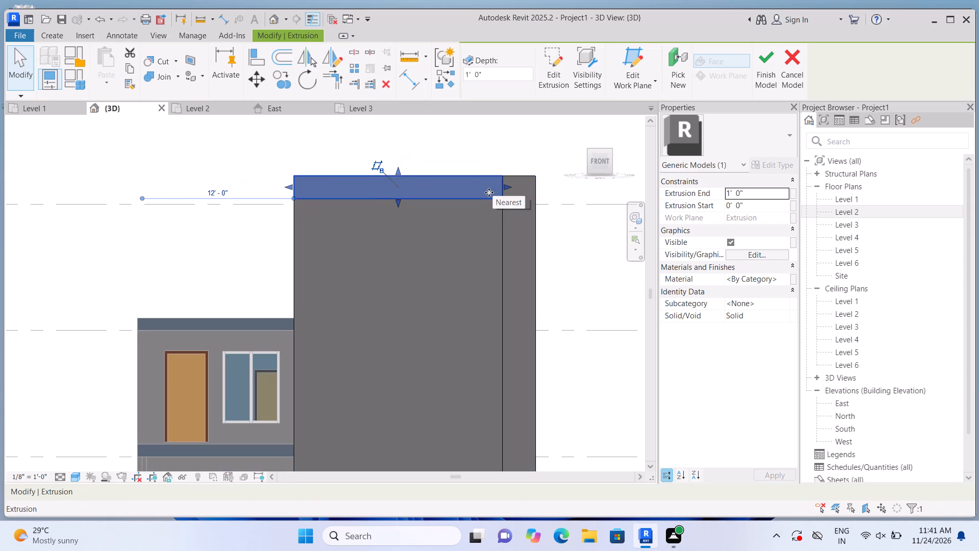
pyautogui.scroll(1, 489, 192)
pyautogui.moveTo(495, 199); pyautogui.dragTo(539, 171, button='middle')
pyautogui.moveTo(538, 177); pyautogui.dragTo(529, 208, button='middle')
pyautogui.moveTo(542, 169); pyautogui.dragTo(535, 187, button='middle')
pyautogui.click(525, 164)
pyautogui.scroll(-3, 525, 164)
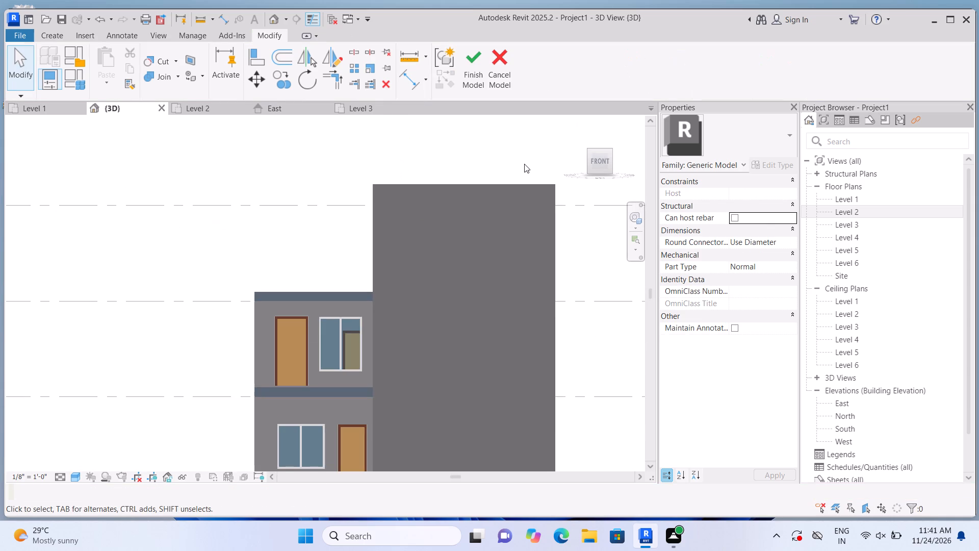
pyautogui.moveTo(524, 164); pyautogui.dragTo(496, 161, button='middle')
pyautogui.scroll(-1, 496, 161)
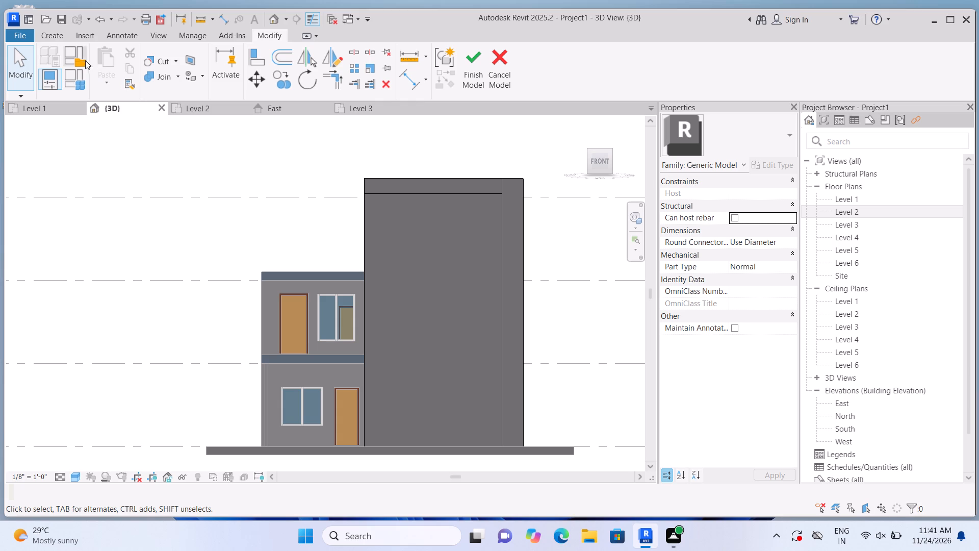
pyautogui.click(178, 80)
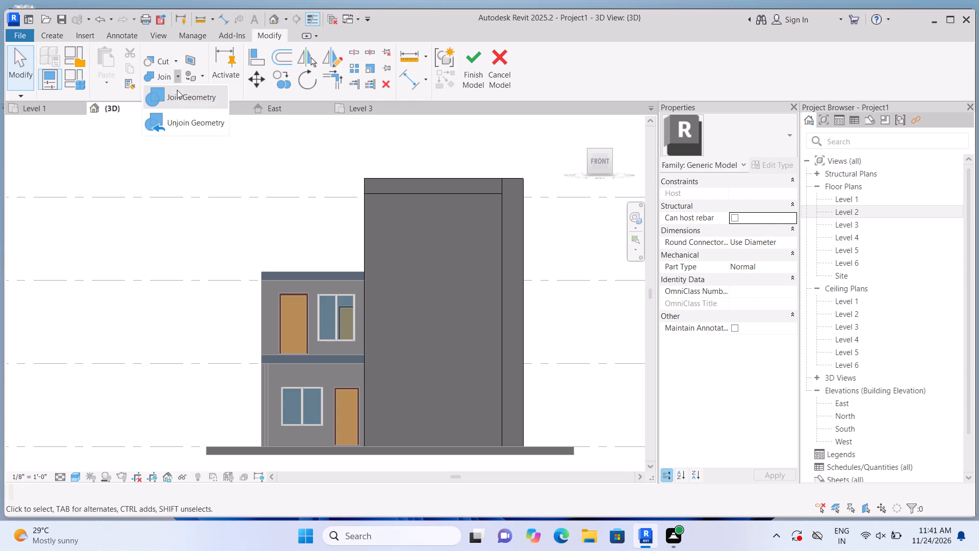
pyautogui.click(184, 151)
pyautogui.scroll(-5, 190, 150)
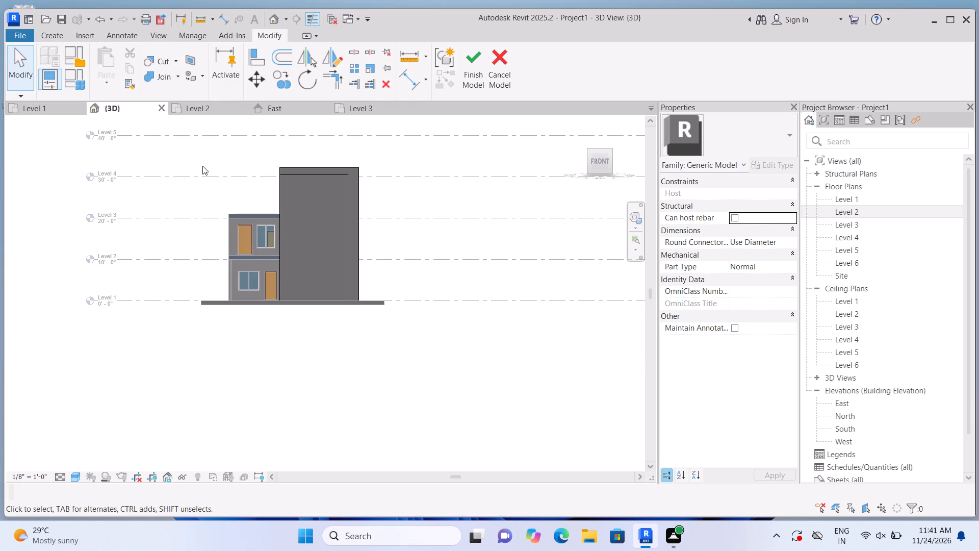
pyautogui.scroll(2, 209, 213)
pyautogui.scroll(1, 252, 254)
pyautogui.moveTo(252, 254); pyautogui.dragTo(213, 257, button='middle')
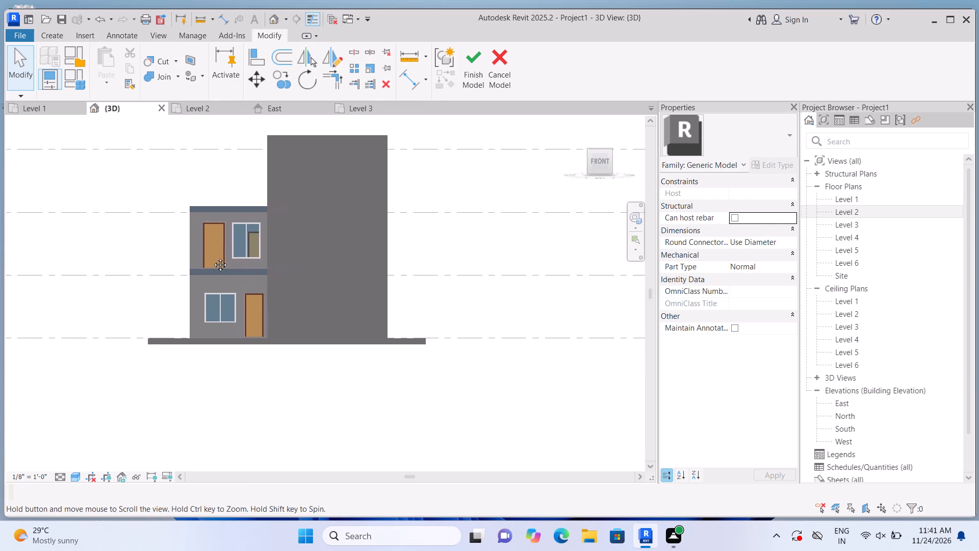
pyautogui.moveTo(213, 257); pyautogui.dragTo(212, 257, button='middle')
pyautogui.scroll(1, 211, 257)
pyautogui.moveTo(210, 257); pyautogui.dragTo(221, 274, button='middle')
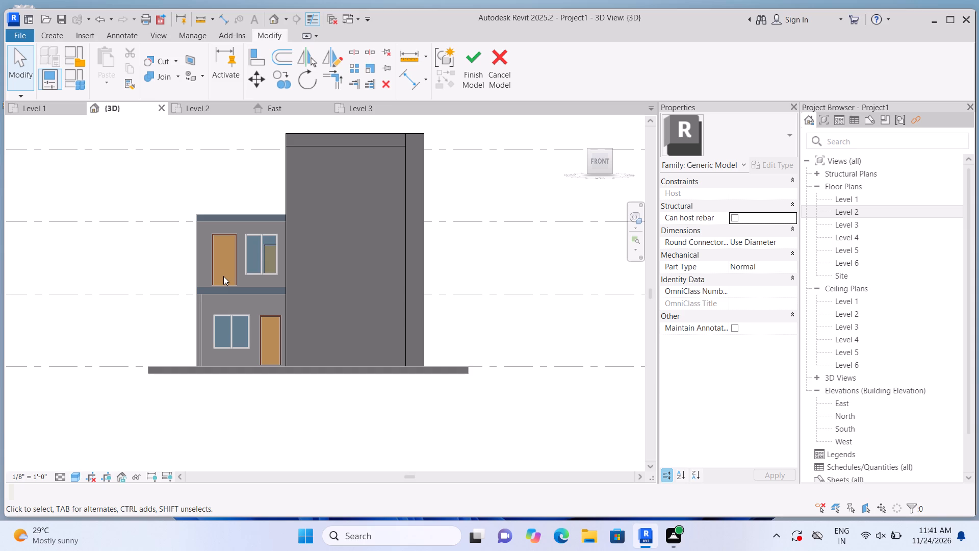
pyautogui.scroll(1, 223, 276)
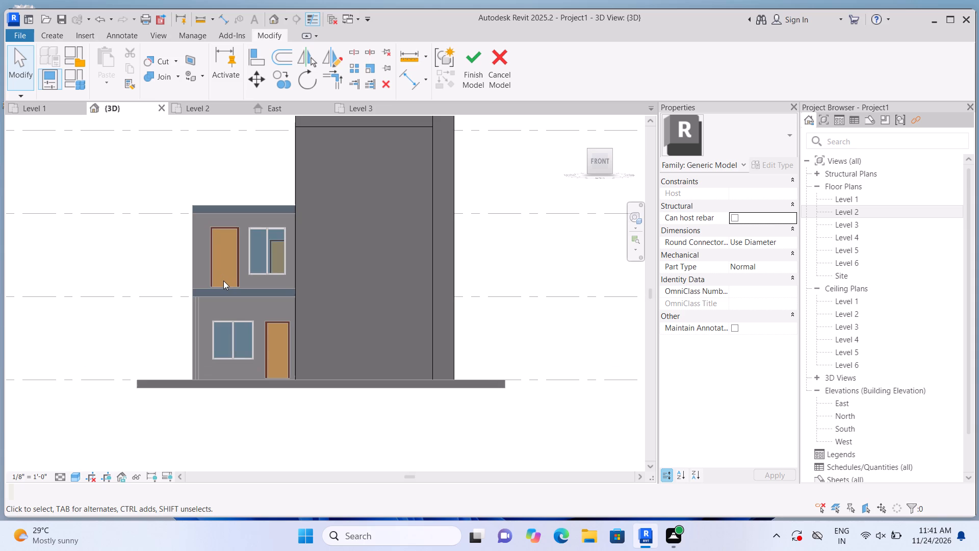
pyautogui.moveTo(224, 266); pyautogui.dragTo(226, 329, button='middle')
pyautogui.moveTo(399, 216); pyautogui.dragTo(401, 257, button='middle')
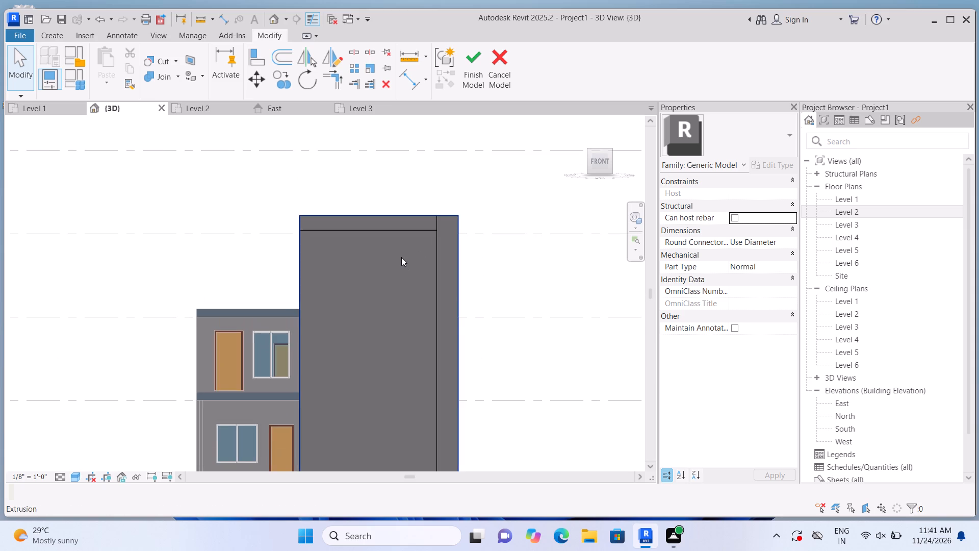
pyautogui.scroll(1, 401, 257)
pyautogui.moveTo(401, 257); pyautogui.dragTo(396, 238, button='middle')
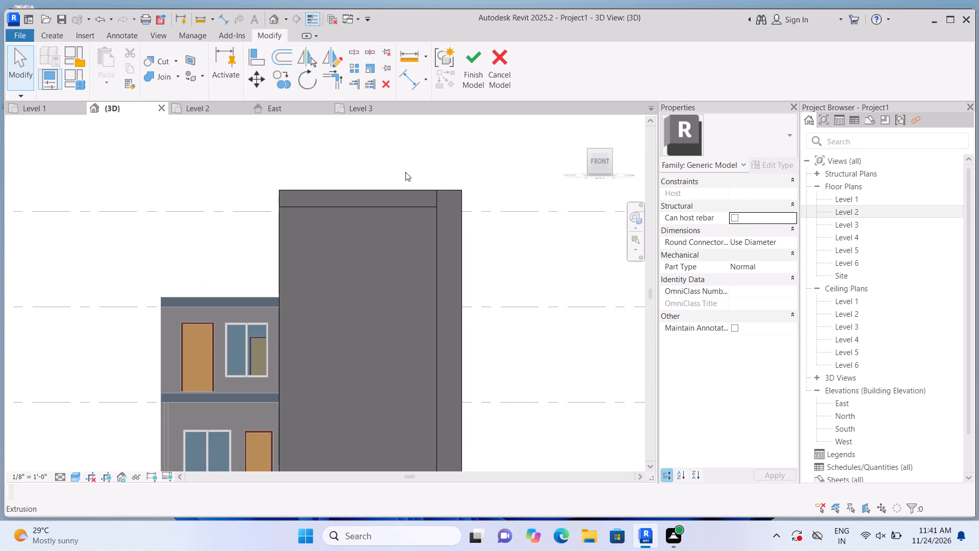
pyautogui.middleClick(424, 156)
pyautogui.scroll(-1, 433, 163)
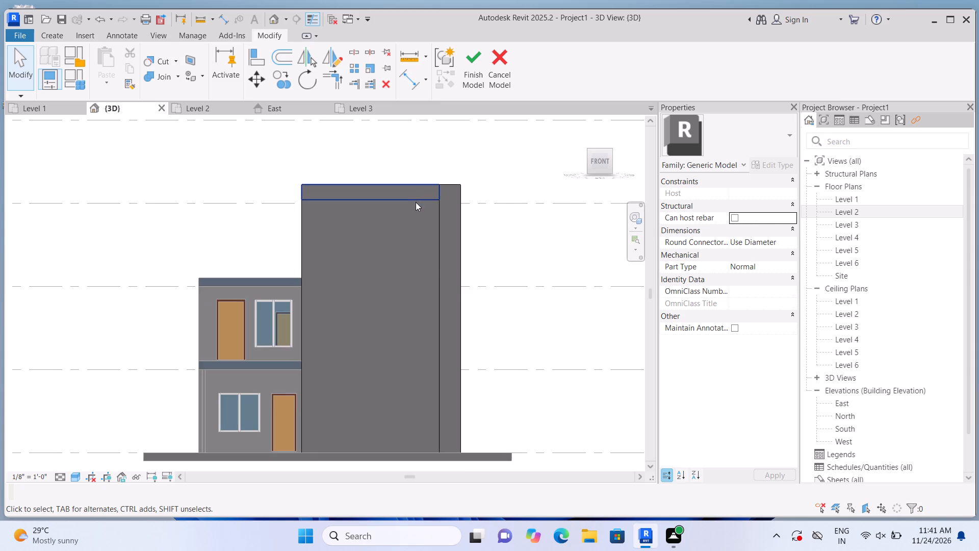
pyautogui.scroll(2, 416, 203)
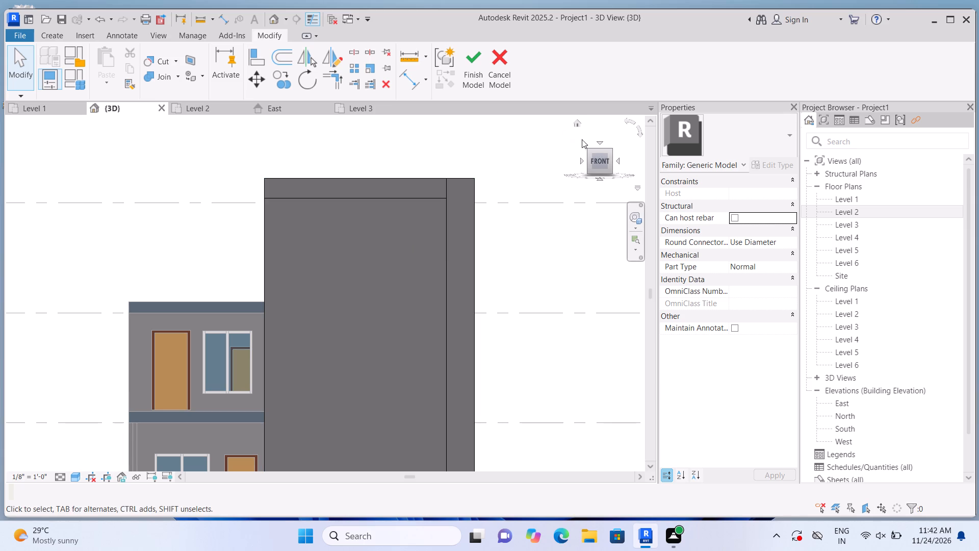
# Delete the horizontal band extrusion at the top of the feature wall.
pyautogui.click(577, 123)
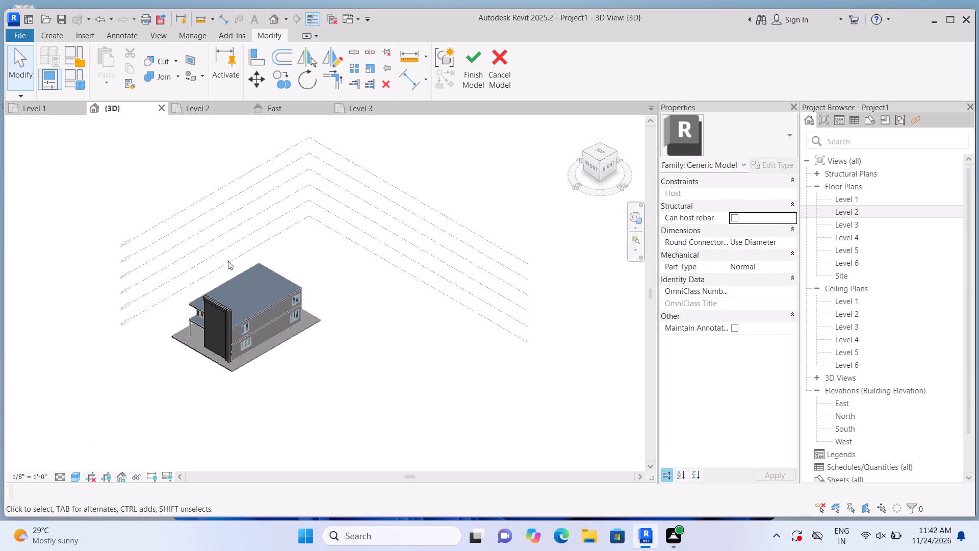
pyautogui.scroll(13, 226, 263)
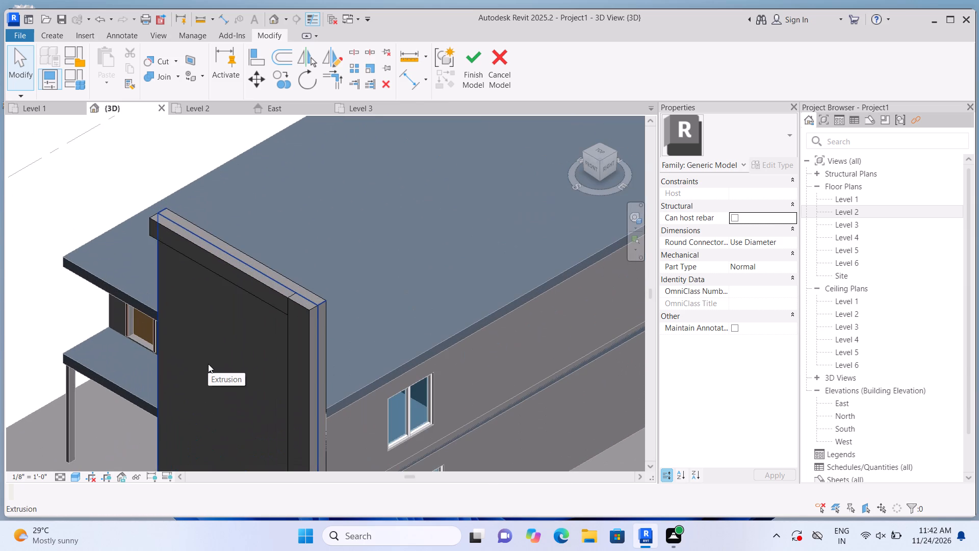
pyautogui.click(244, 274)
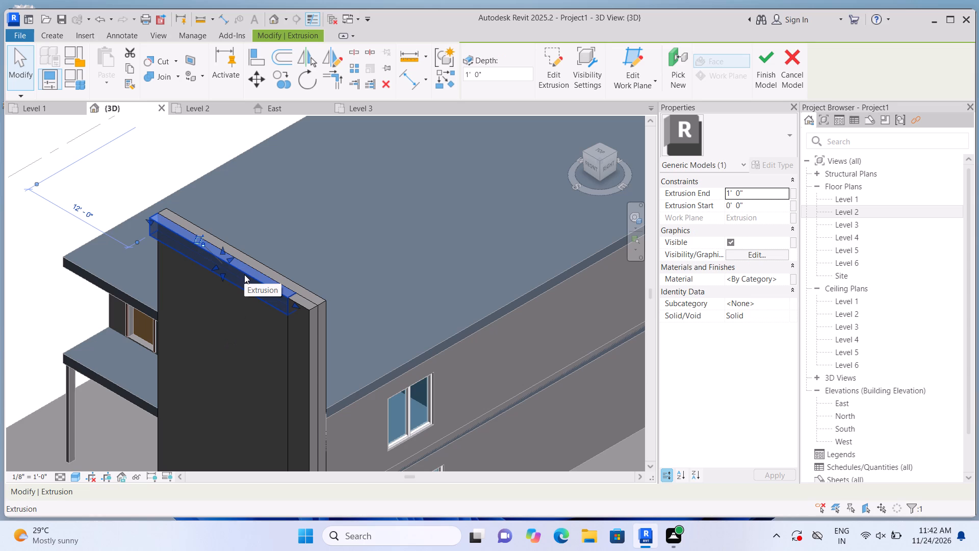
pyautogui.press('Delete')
# Extrude a rectangular cap about 19'-1 1/2" by 2'-0" and 1'-0" thick over the tops of the feature wall and side strip.
pyautogui.moveTo(245, 273); pyautogui.dragTo(212, 294, button='middle')
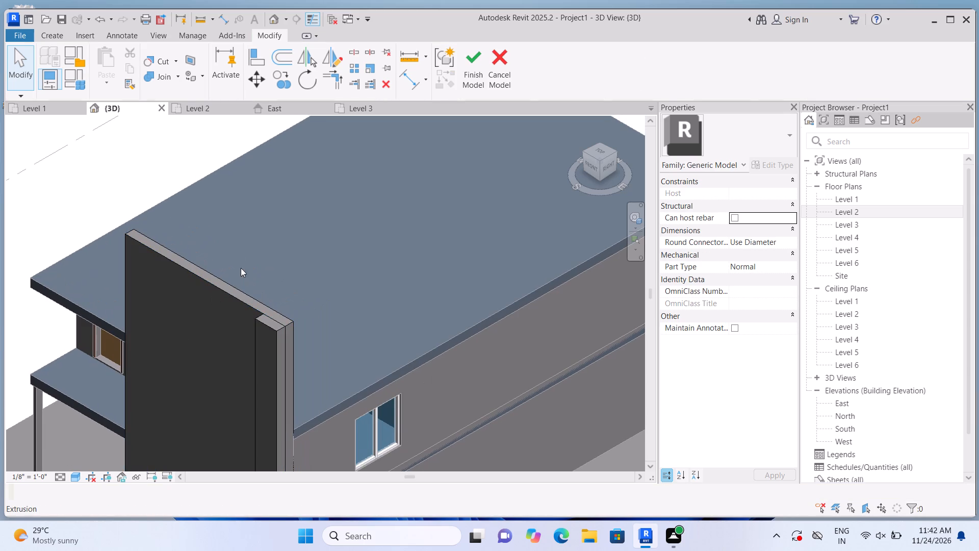
pyautogui.click(57, 36)
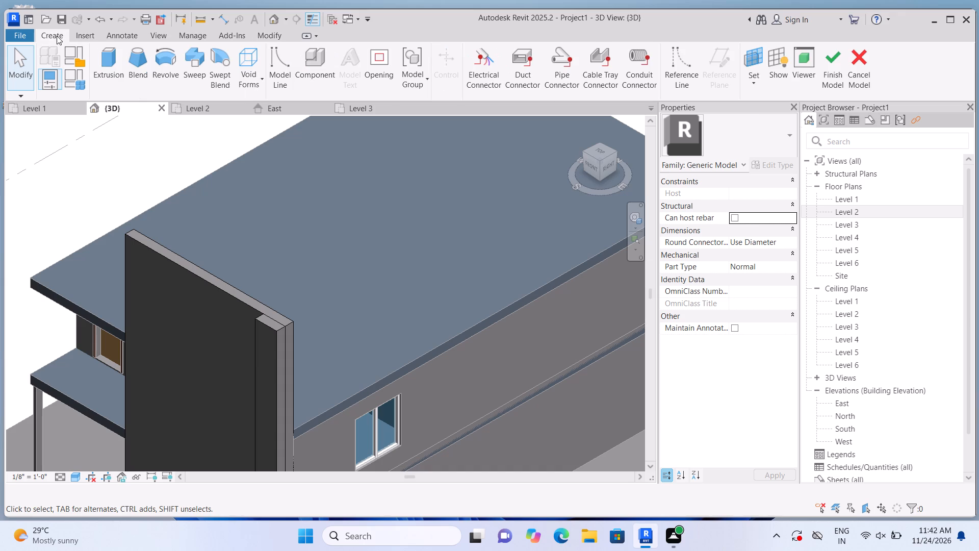
pyautogui.click(101, 77)
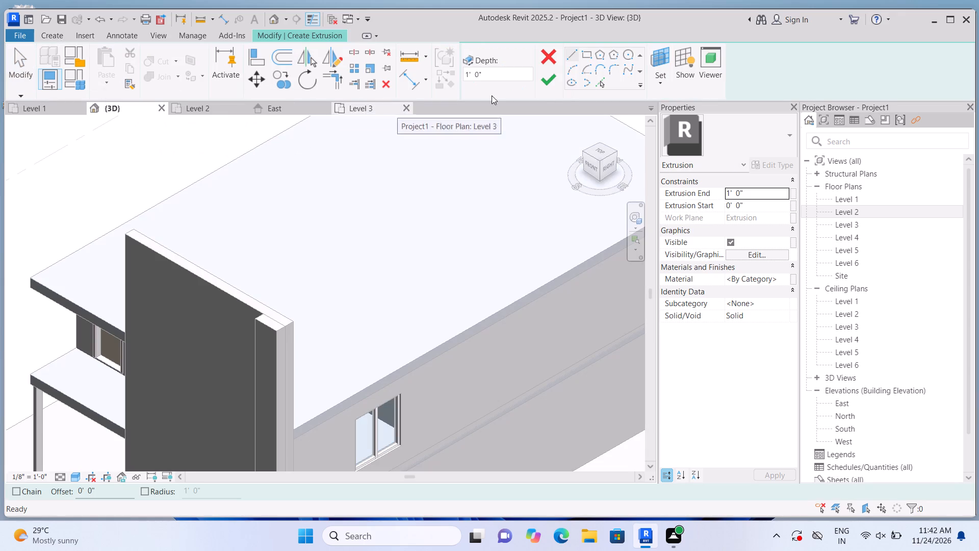
pyautogui.click(661, 83)
pyautogui.click(663, 126)
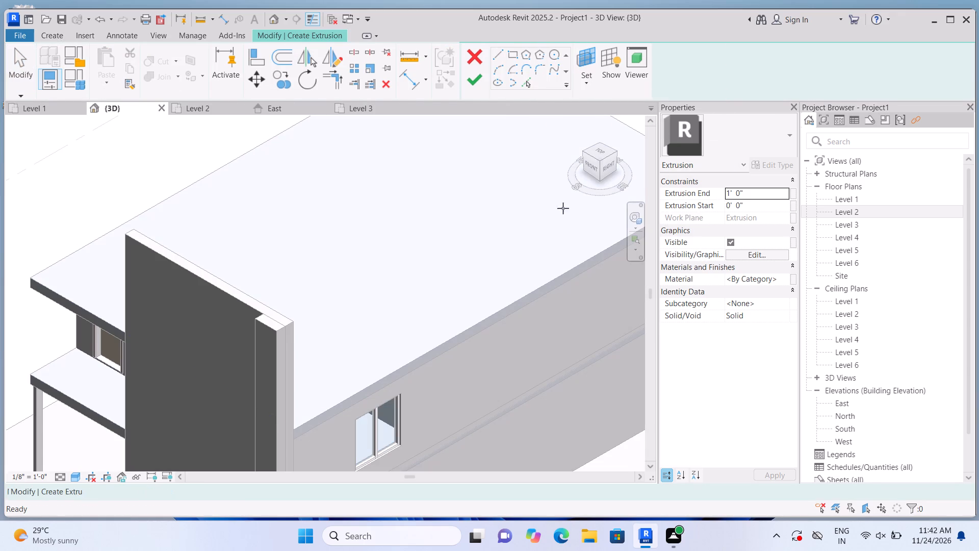
pyautogui.scroll(2, 291, 280)
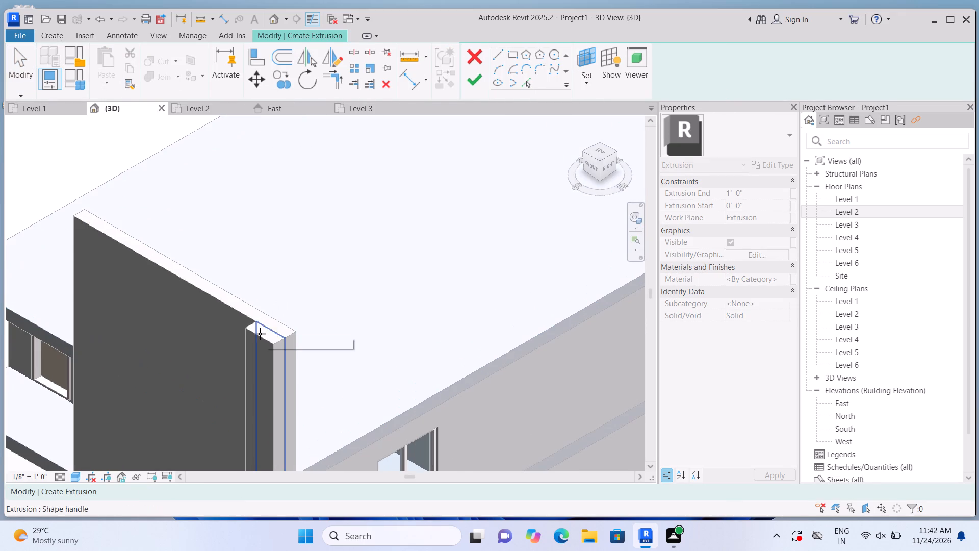
pyautogui.scroll(2, 260, 334)
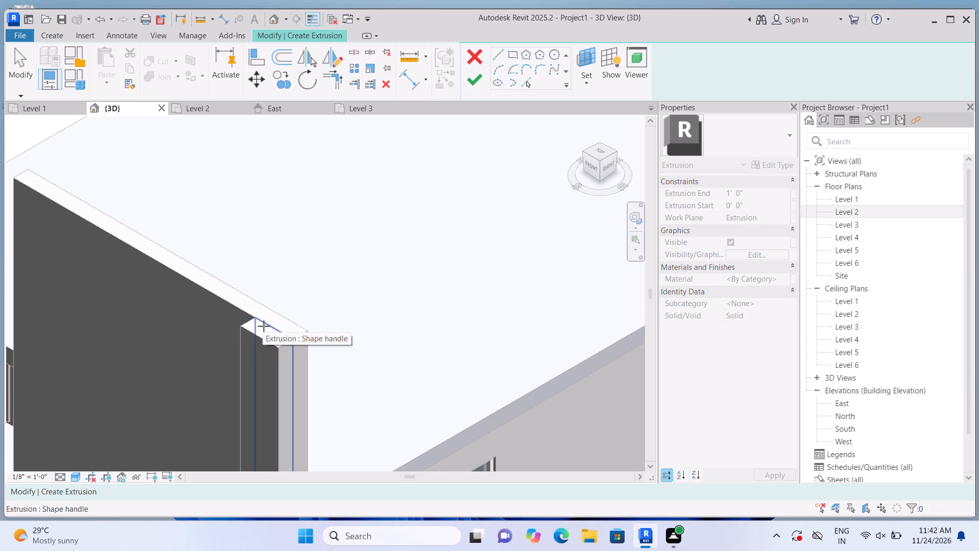
pyautogui.click(258, 328)
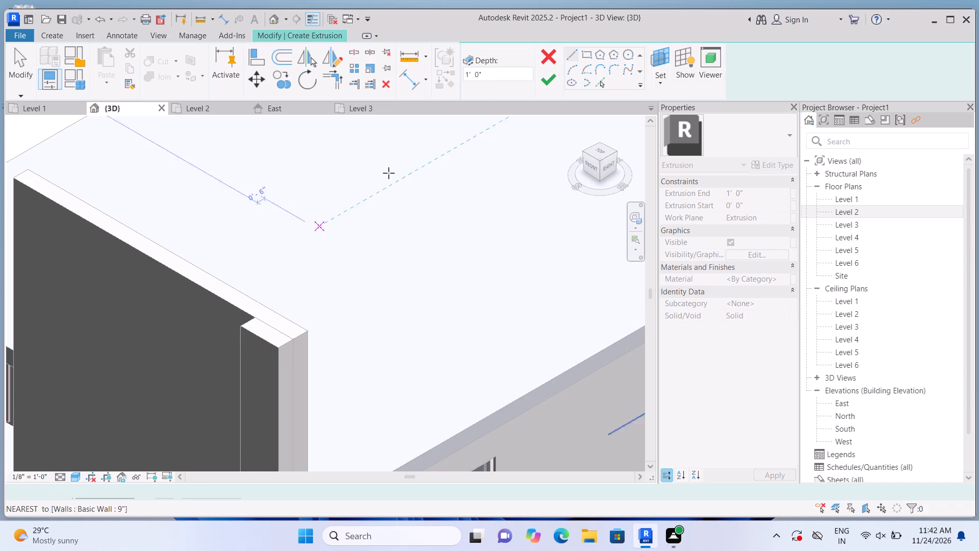
pyautogui.click(592, 53)
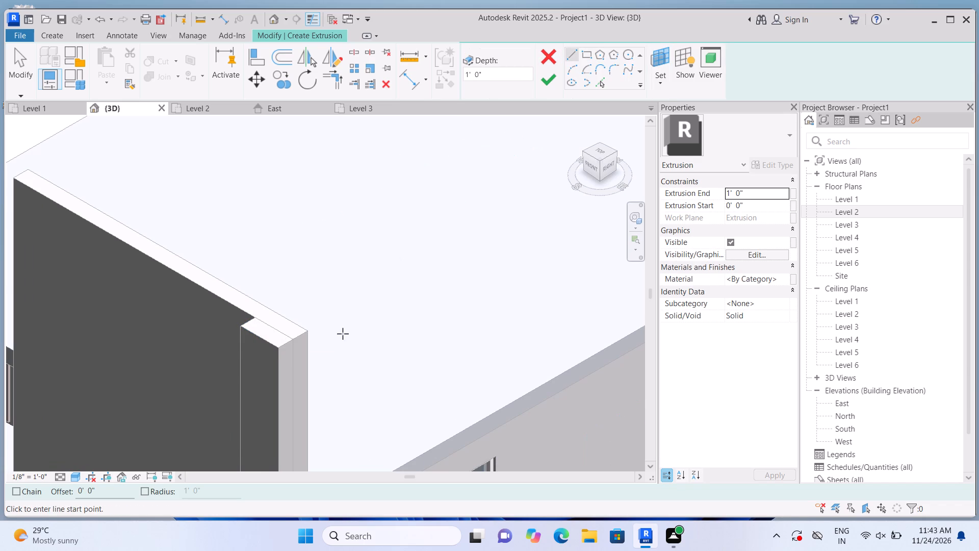
pyautogui.click(278, 347)
pyautogui.scroll(-2, 274, 300)
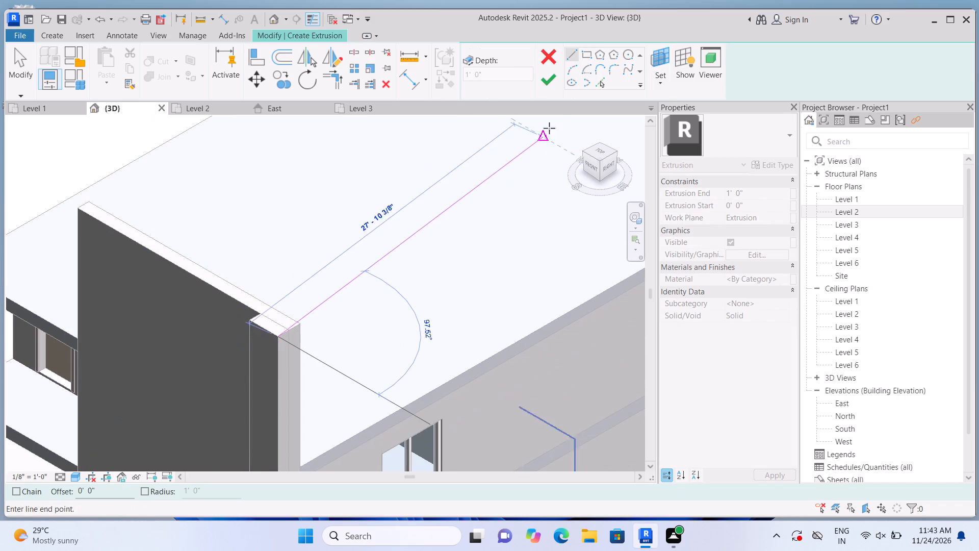
pyautogui.click(586, 56)
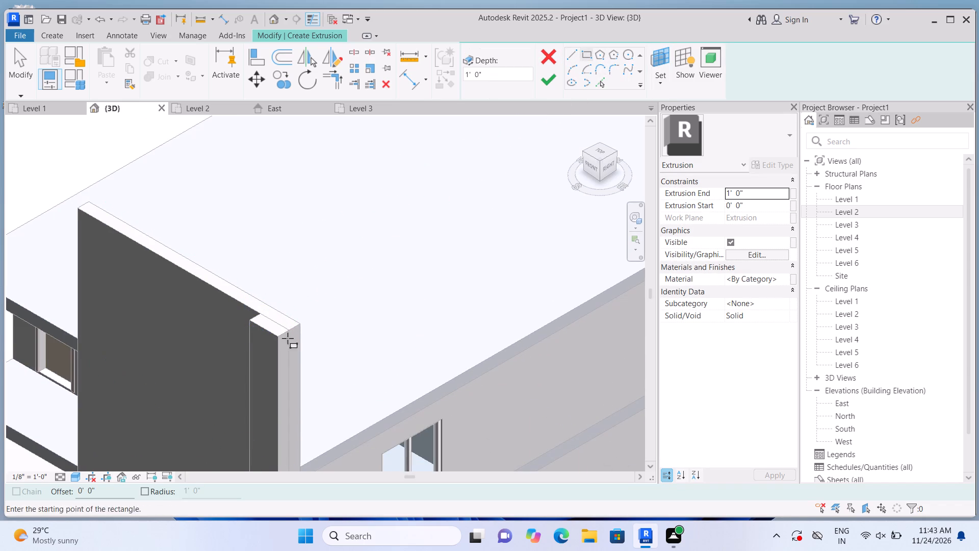
pyautogui.scroll(1, 280, 337)
pyautogui.click(276, 334)
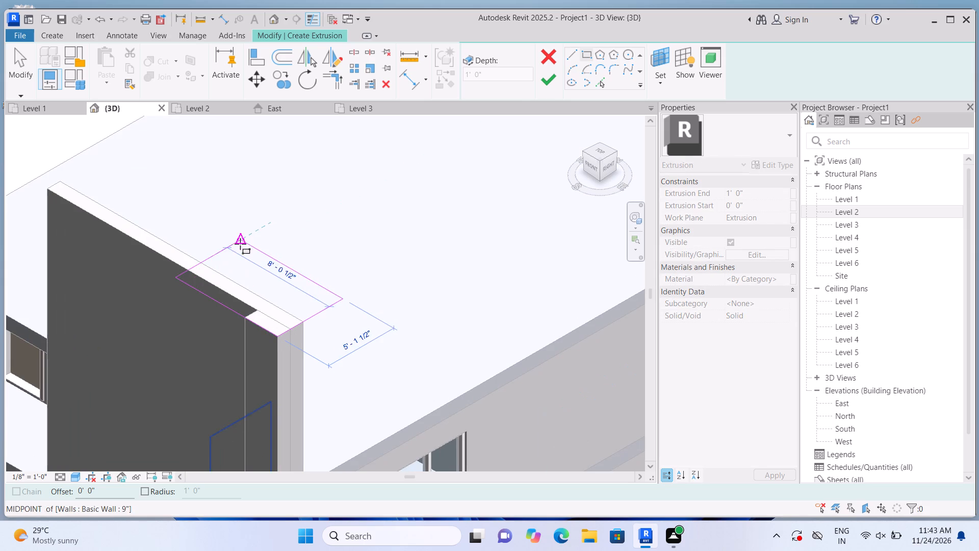
pyautogui.scroll(-1, 199, 244)
pyautogui.scroll(5, 152, 233)
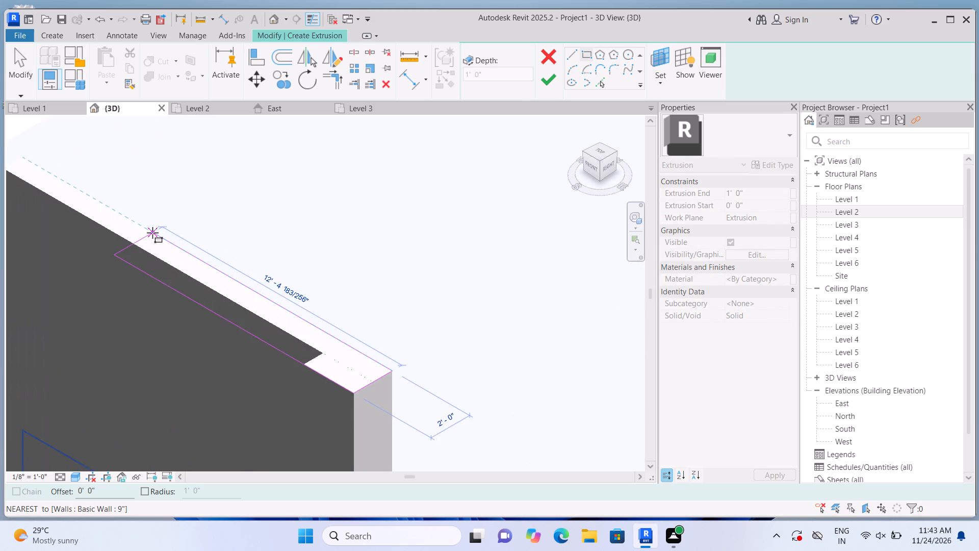
pyautogui.moveTo(152, 233); pyautogui.dragTo(285, 330, button='middle')
pyautogui.scroll(5, 189, 297)
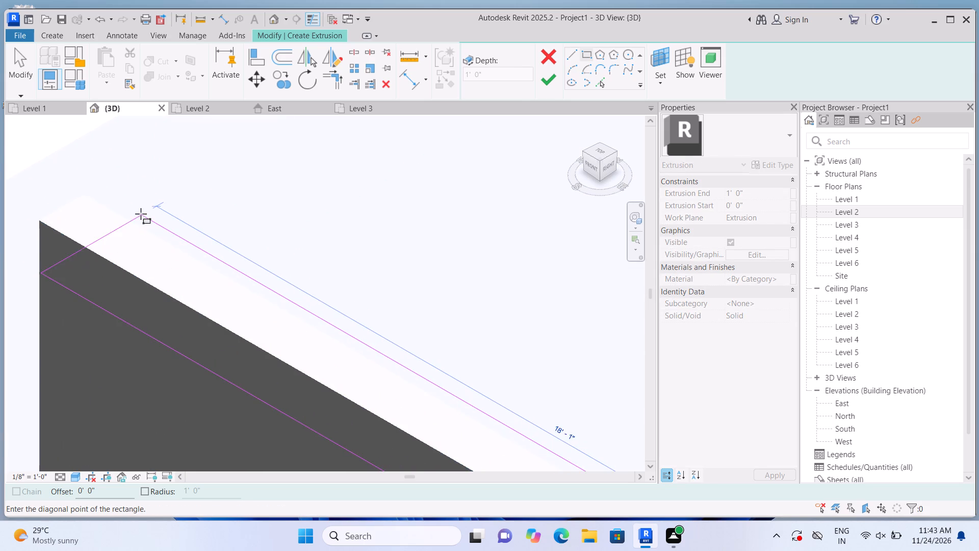
pyautogui.click(82, 194)
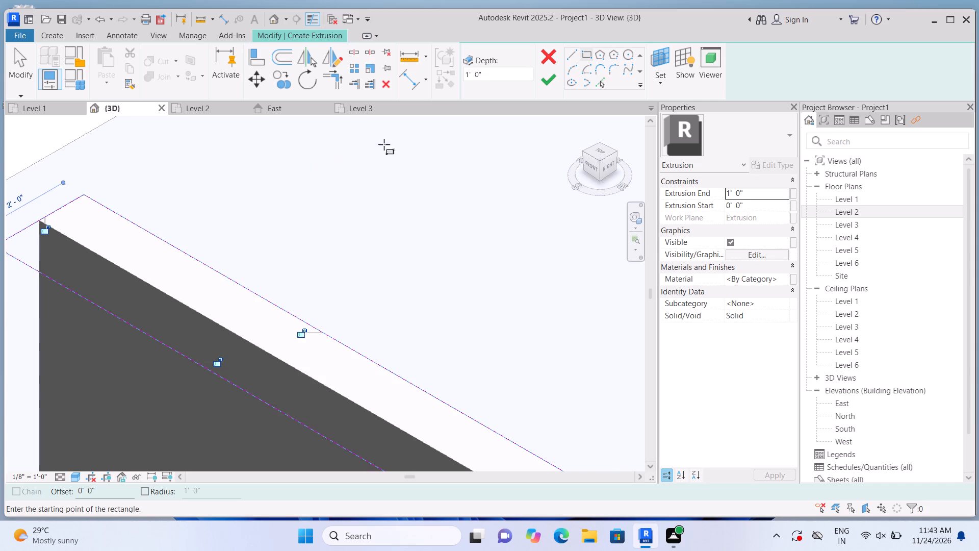
pyautogui.click(543, 76)
pyautogui.scroll(-2, 397, 213)
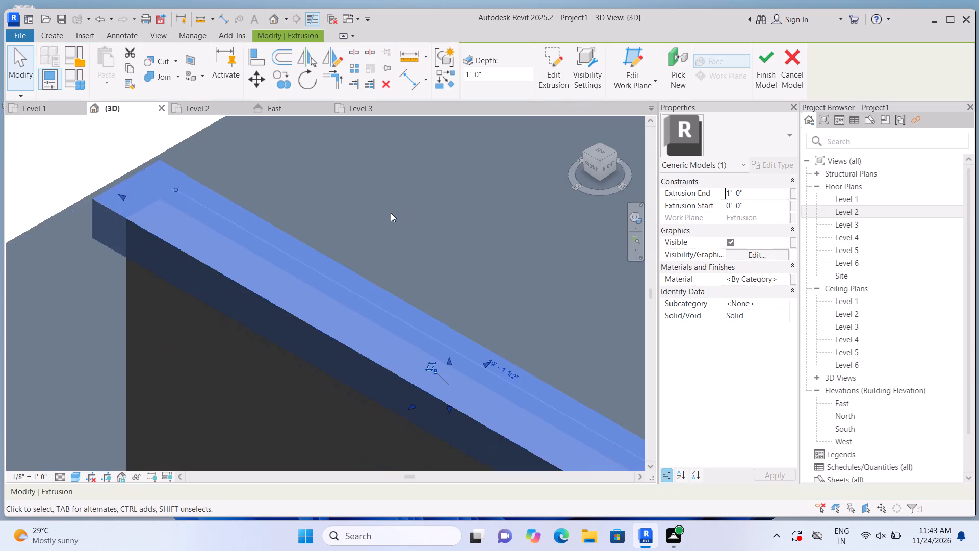
pyautogui.scroll(-7, 391, 213)
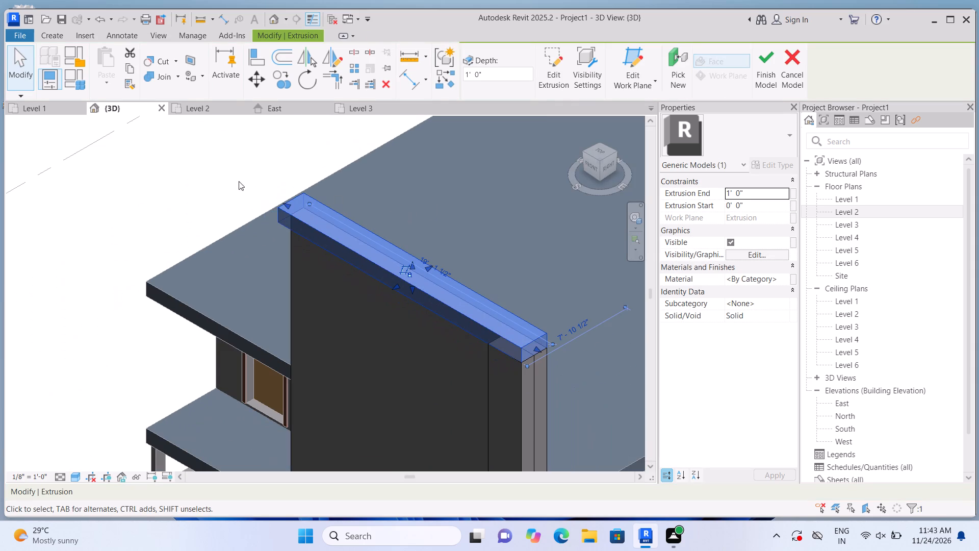
pyautogui.scroll(-5, 236, 189)
pyautogui.click(123, 288)
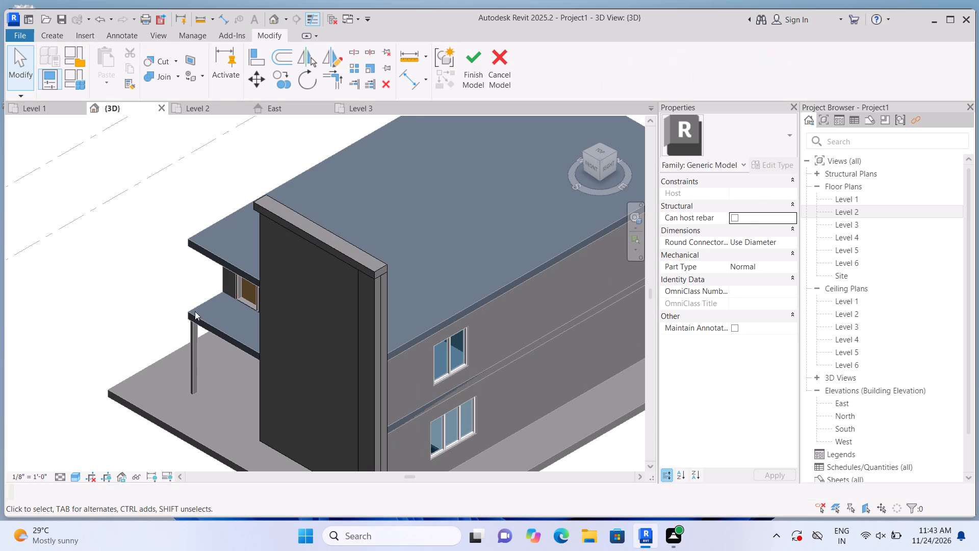
# Examine the new top cap and the vertical side strip on the feature wall from the house's front and side.
pyautogui.scroll(1, 338, 376)
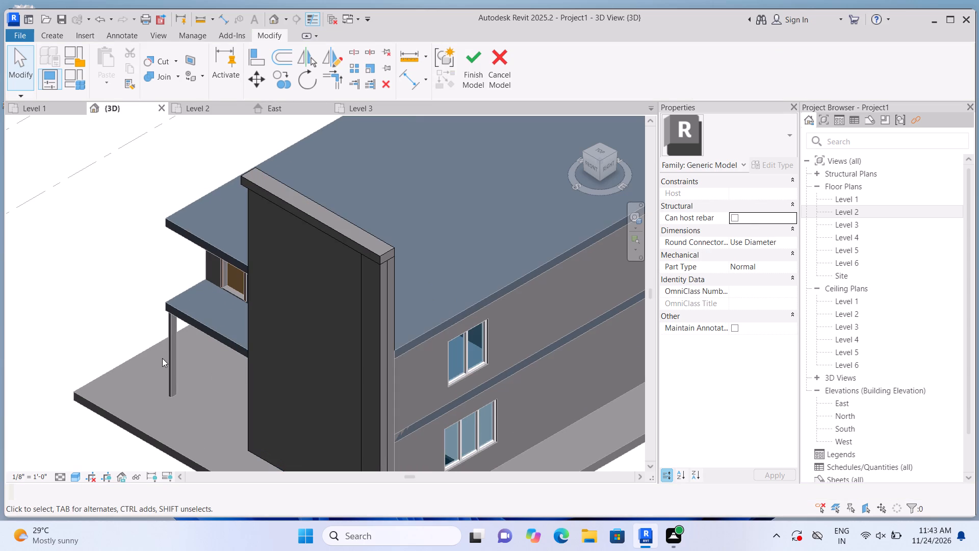
pyautogui.scroll(-3, 178, 342)
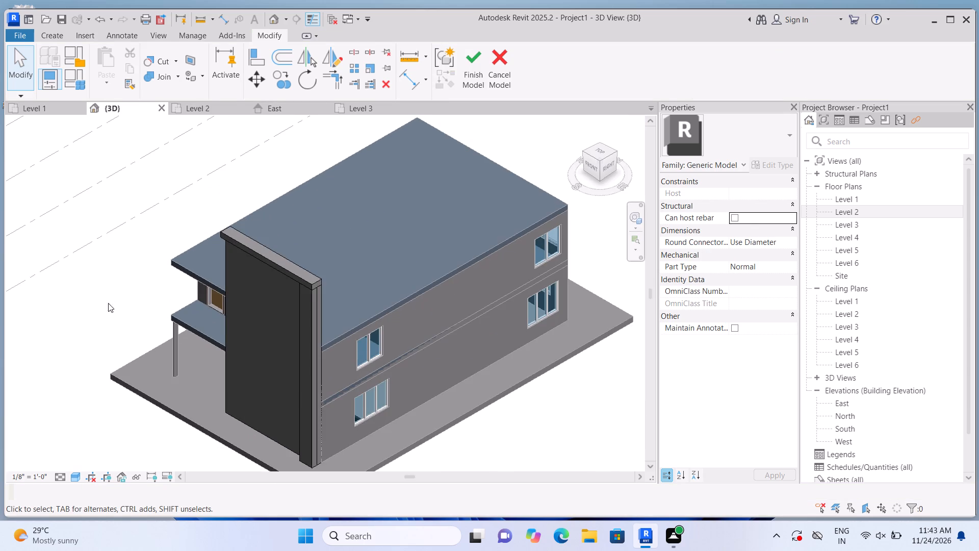
pyautogui.keyDown('shift'); pyautogui.moveTo(108, 303); pyautogui.dragTo(236, 264, button='middle'); pyautogui.keyUp('shift')
pyautogui.keyDown('shift'); pyautogui.moveTo(204, 348); pyautogui.dragTo(222, 302, button='middle'); pyautogui.keyUp('shift')
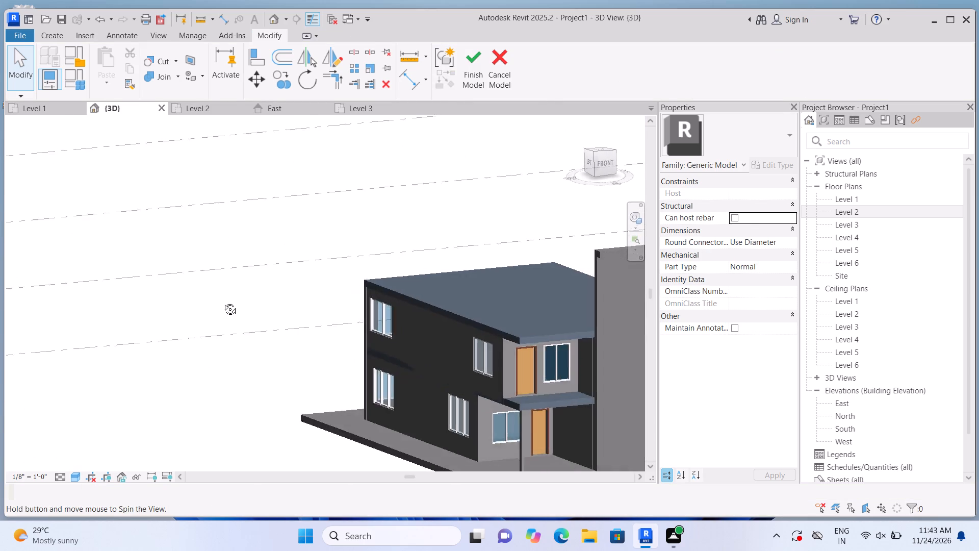
pyautogui.keyDown('shift'); pyautogui.moveTo(222, 302); pyautogui.dragTo(255, 313, button='middle'); pyautogui.keyUp('shift')
pyautogui.moveTo(298, 308); pyautogui.dragTo(60, 263, button='middle')
pyautogui.scroll(-2, 95, 294)
pyautogui.scroll(4, 503, 311)
pyautogui.moveTo(505, 298); pyautogui.dragTo(470, 297, button='middle')
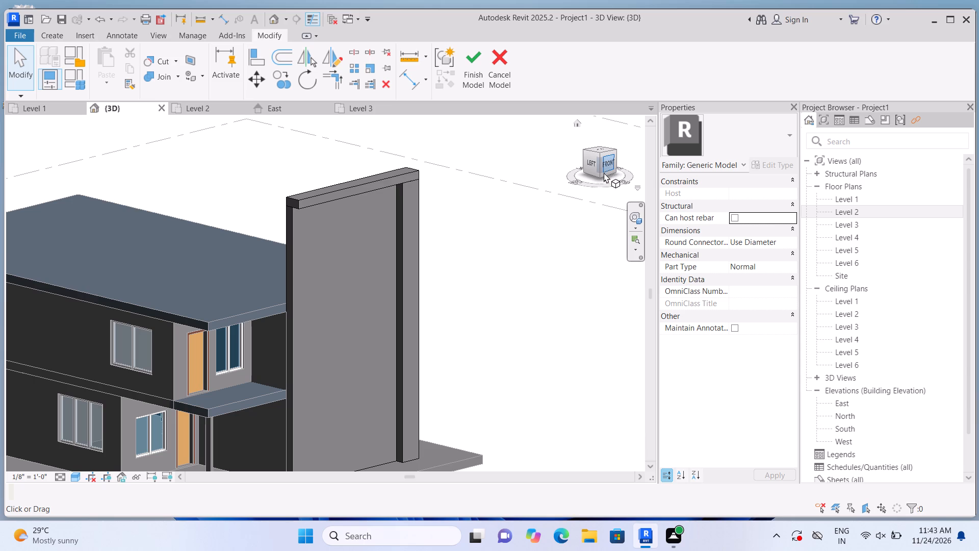
# In the front view, narrow the feature wall's vertical side strip by moving its inner edge toward the wall's outer edge.
pyautogui.click(610, 162)
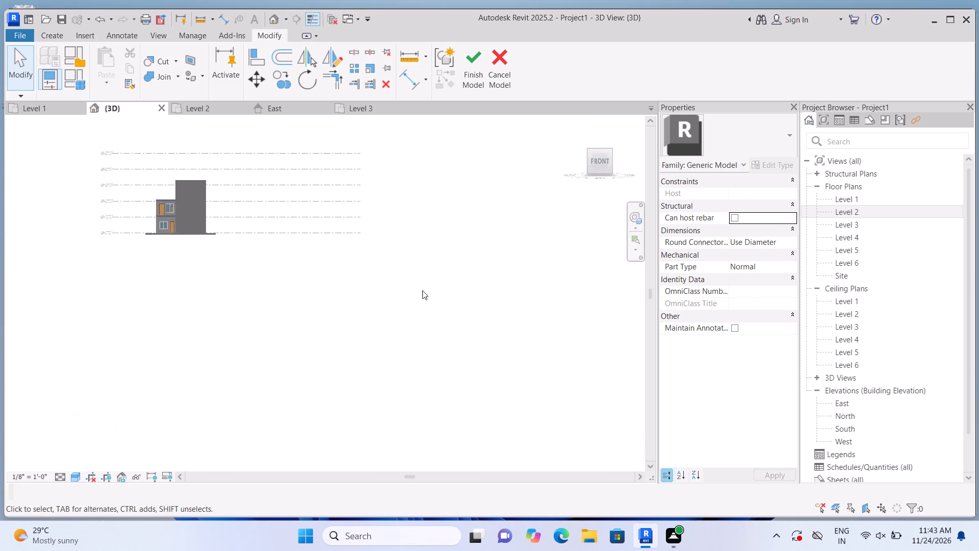
pyautogui.scroll(8, 308, 310)
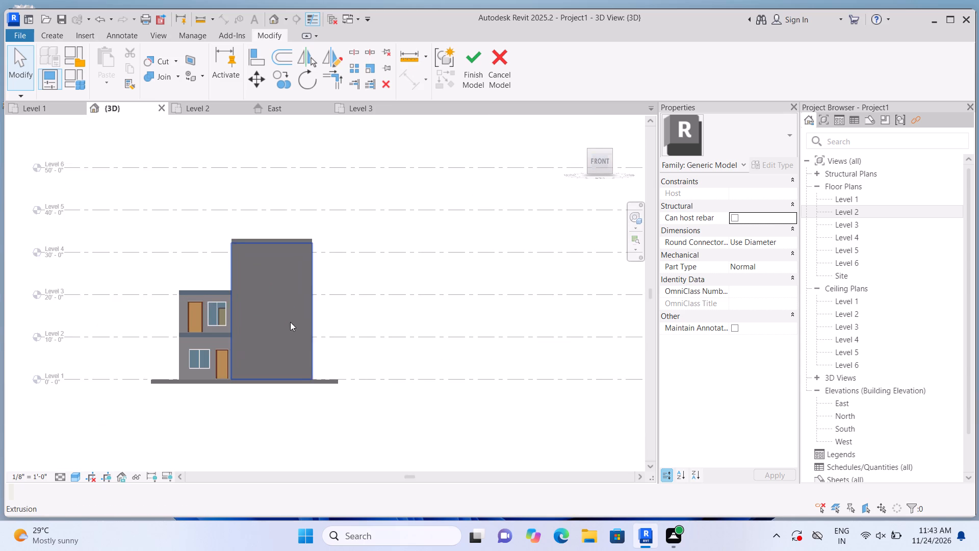
pyautogui.scroll(1, 269, 318)
pyautogui.moveTo(269, 318); pyautogui.dragTo(307, 341, button='middle')
pyautogui.scroll(2, 311, 348)
pyautogui.scroll(1, 365, 349)
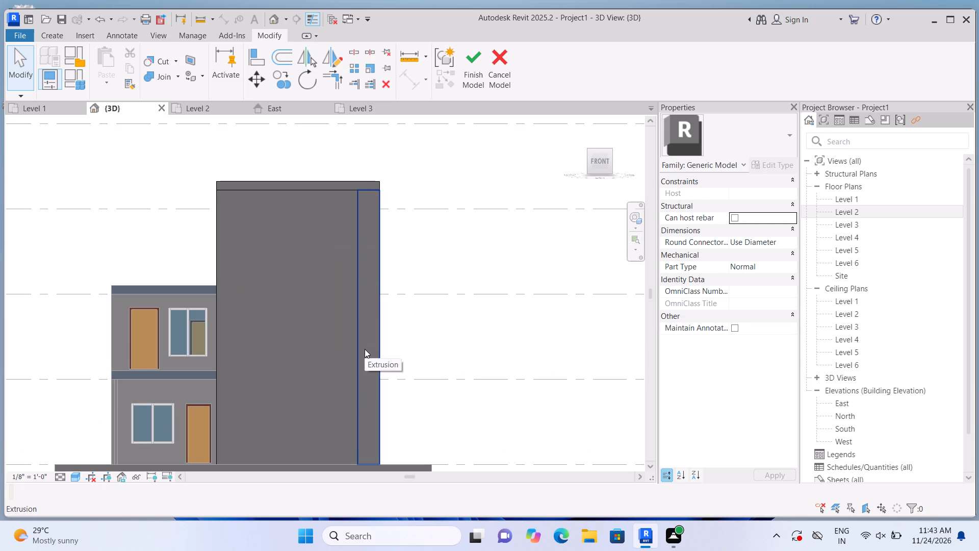
pyautogui.click(365, 349)
pyautogui.scroll(3, 359, 352)
pyautogui.moveTo(352, 311); pyautogui.dragTo(355, 312)
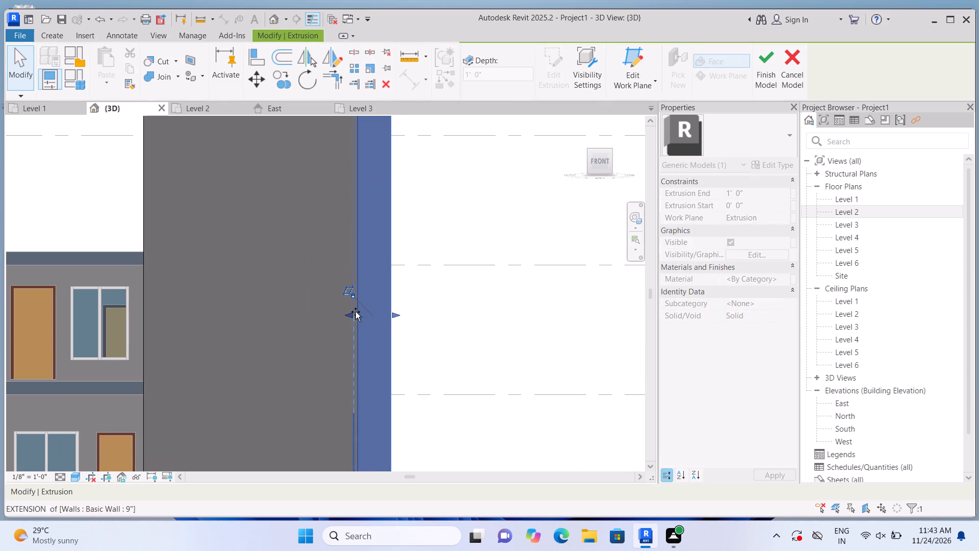
pyautogui.moveTo(355, 312); pyautogui.dragTo(364, 316)
pyautogui.scroll(-3, 370, 322)
pyautogui.click(460, 326)
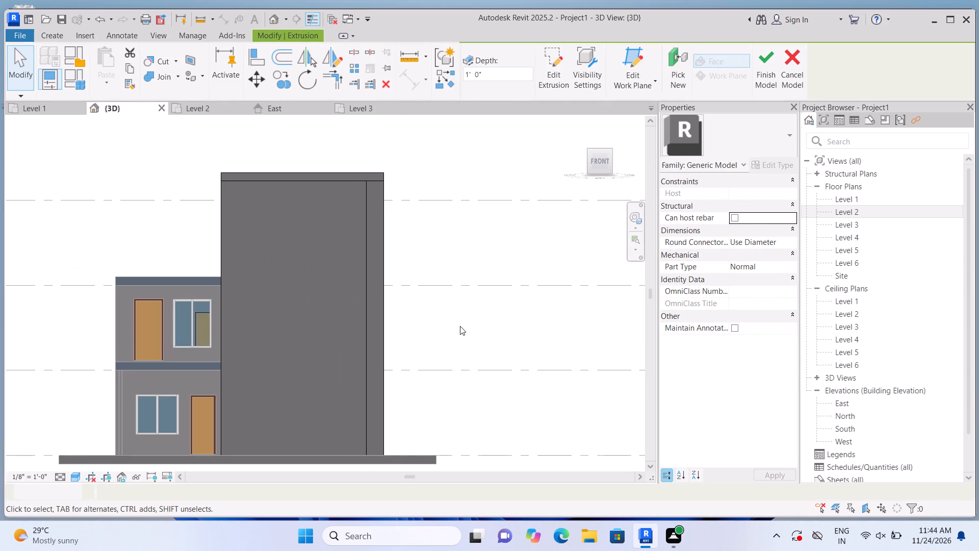
# Join the geometry of the top cap, the vertical side strip and the feature wall extrusions.
pyautogui.moveTo(457, 285); pyautogui.dragTo(457, 342, button='middle')
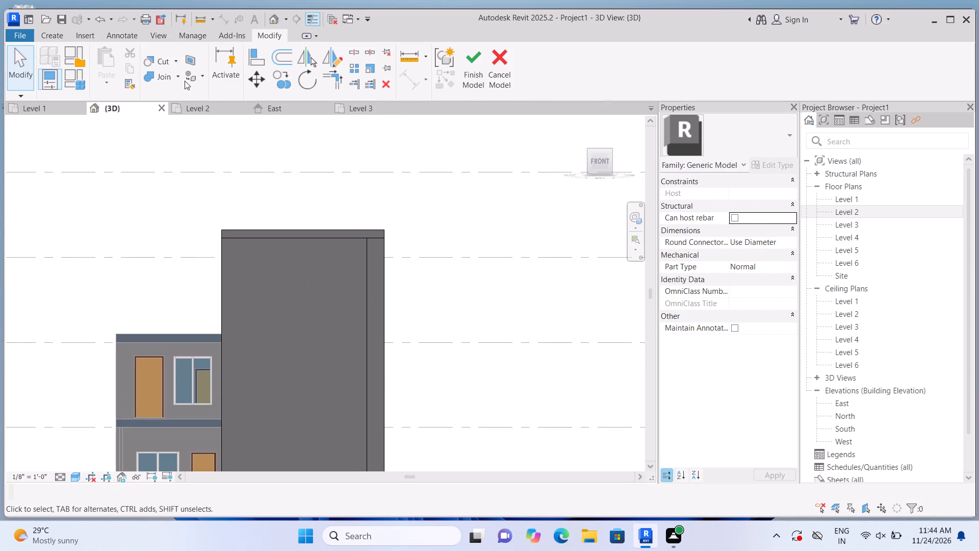
pyautogui.click(179, 77)
pyautogui.click(185, 101)
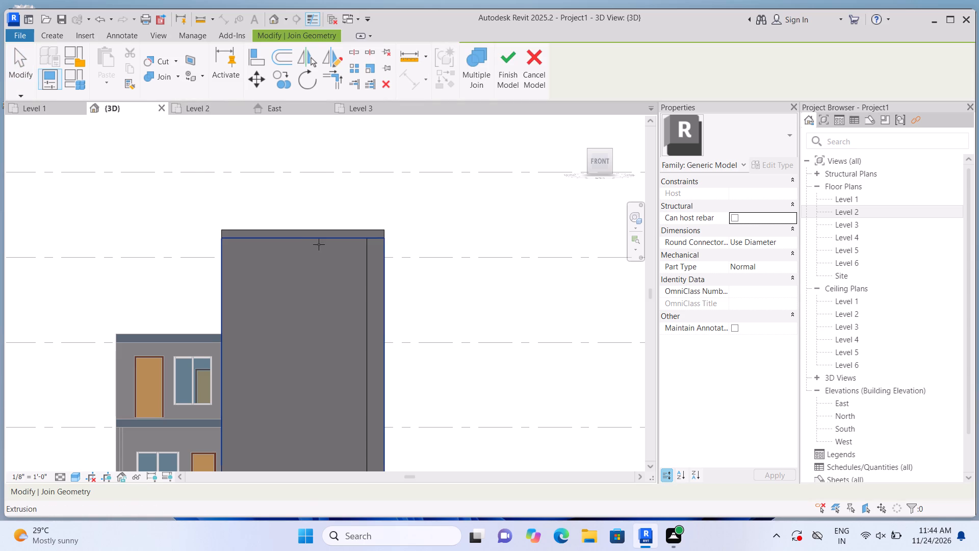
pyautogui.click(325, 237)
pyautogui.click(374, 293)
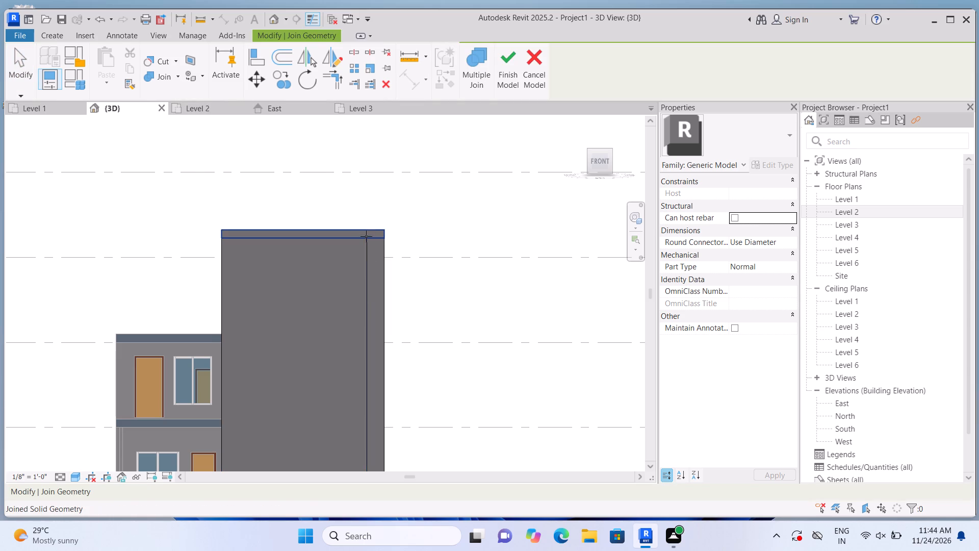
pyautogui.click(365, 233)
pyautogui.scroll(-1, 431, 220)
pyautogui.click(390, 291)
pyautogui.scroll(-1, 447, 258)
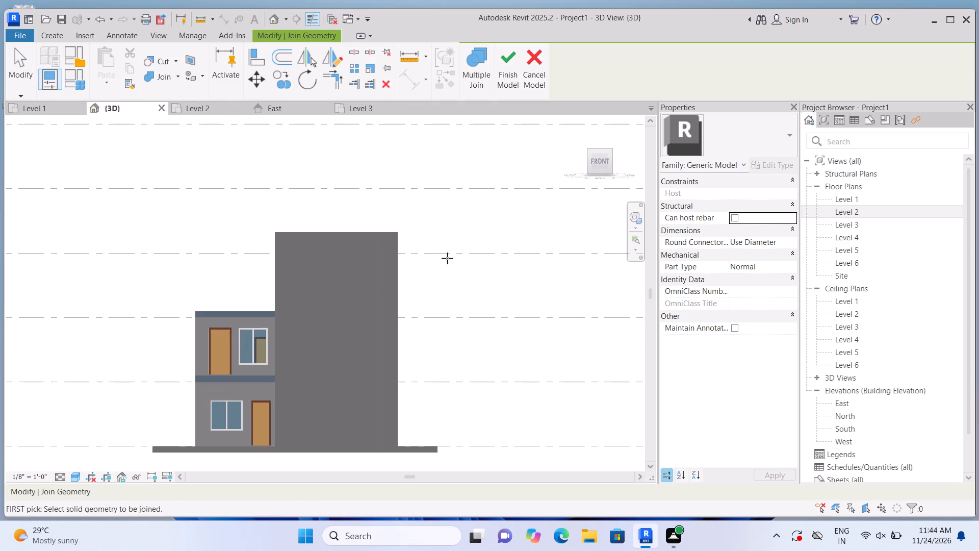
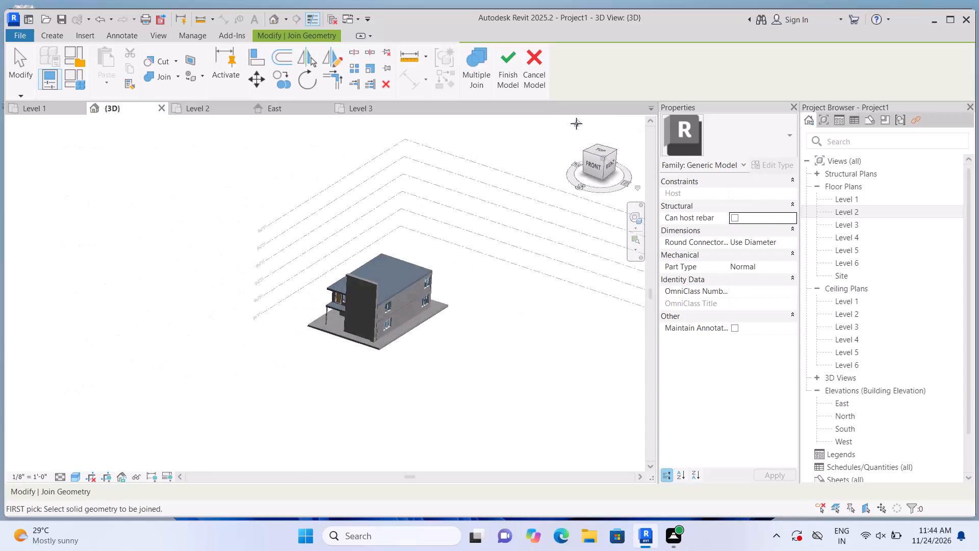
# Examine the joined top cap, side strip and feature wall from the house's front and side.
pyautogui.scroll(3, 200, 345)
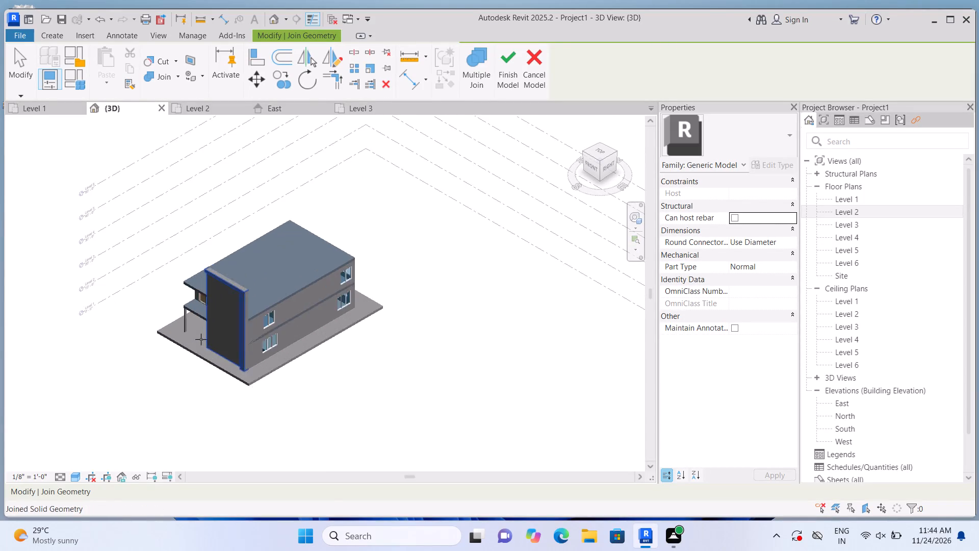
pyautogui.scroll(5, 201, 339)
pyautogui.scroll(1, 134, 399)
pyautogui.moveTo(134, 399); pyautogui.dragTo(175, 346, button='middle')
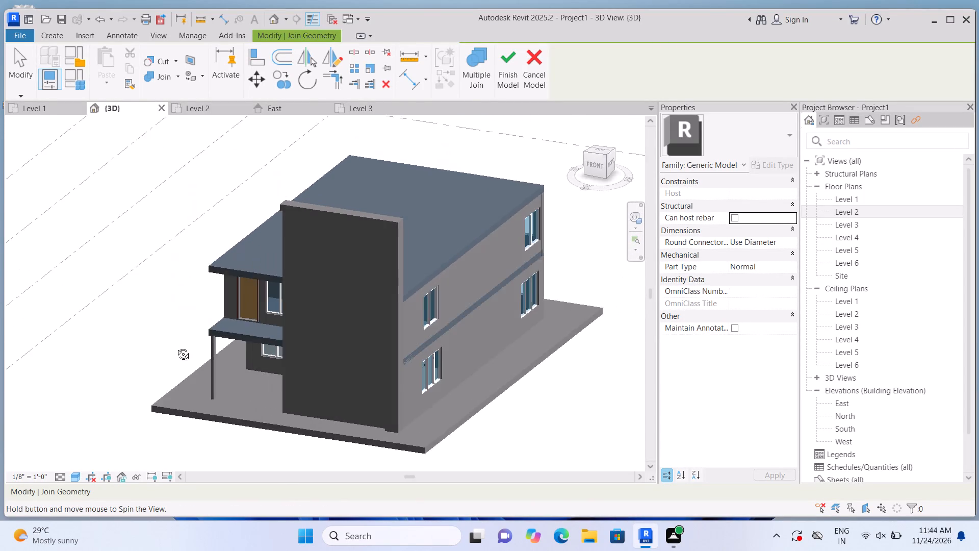
pyautogui.moveTo(175, 346); pyautogui.dragTo(122, 341, button='middle')
pyautogui.moveTo(144, 285); pyautogui.dragTo(141, 296, button='middle')
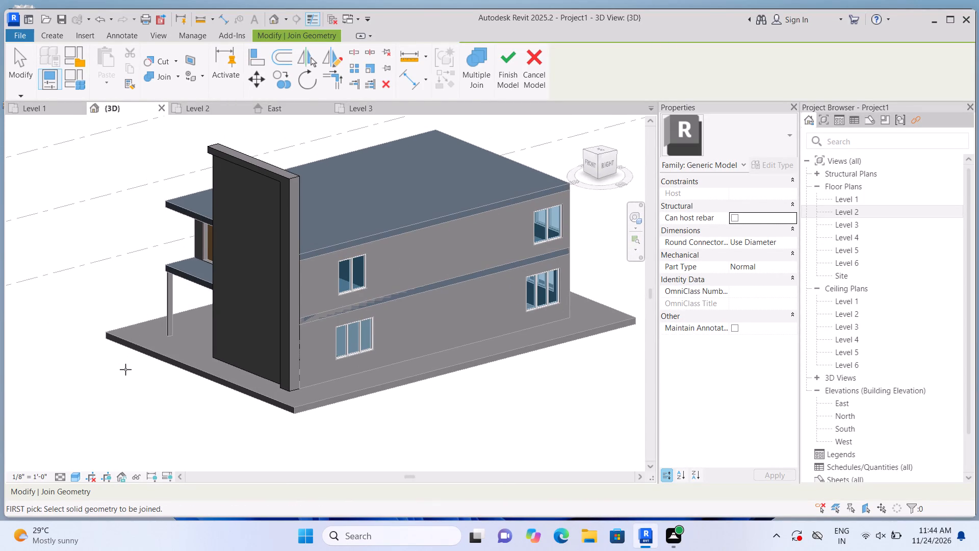
pyautogui.moveTo(175, 346); pyautogui.dragTo(185, 427, button='middle')
pyautogui.scroll(-2, 193, 409)
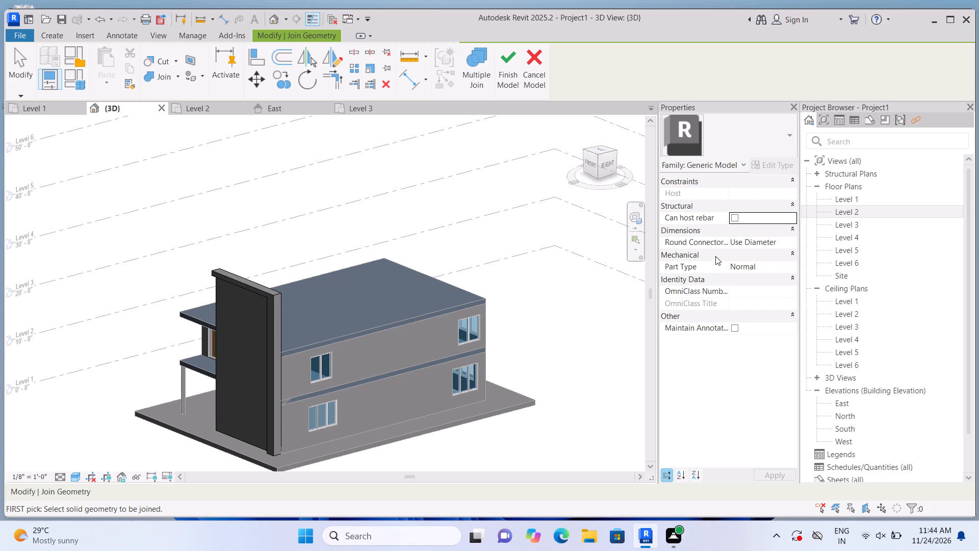
# Undo the geometry joins and the top cap extrusion on the feature wall, going back to the extrusion sketch.
pyautogui.hotkey('ctrl', 'z')
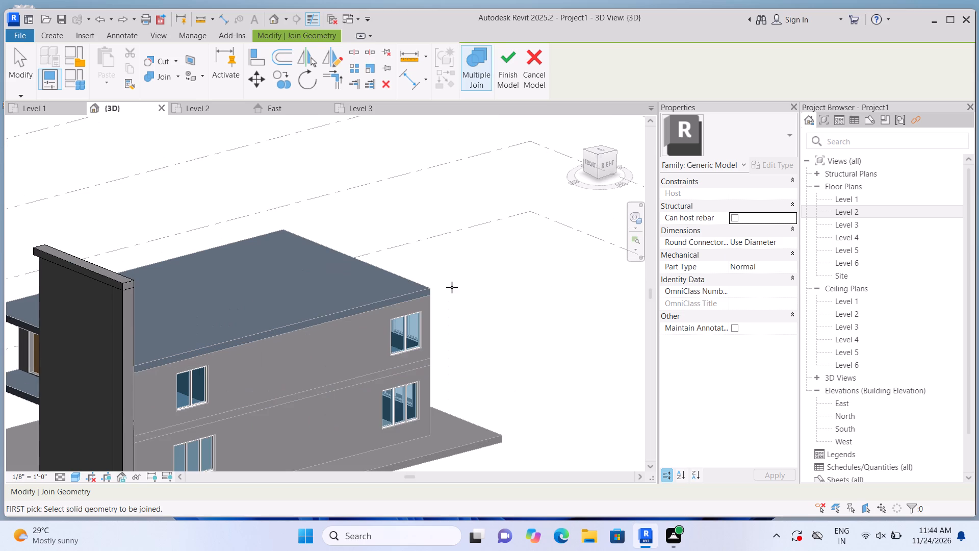
pyautogui.hotkey('ctrl', 'z')
pyautogui.hotkey('ctrl', 'z')
pyautogui.scroll(-7, 452, 287)
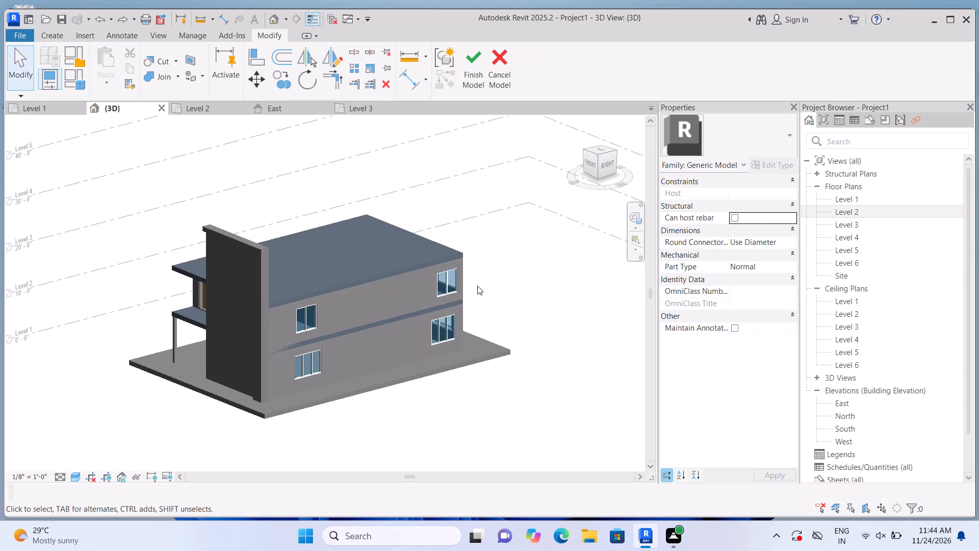
pyautogui.hotkey('ctrl', 'z')
pyautogui.hotkey('ctrl', 'z')
pyautogui.scroll(-5, 478, 287)
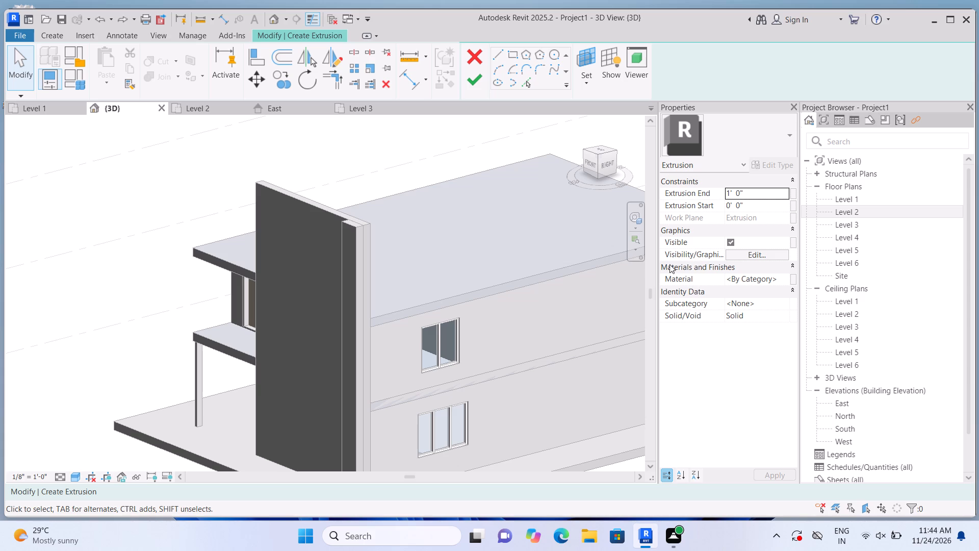
# On the feature wall's front face, extrude a top band 16'-6 1/2" by about 1'-9" and 1'-0" thick, ending at the side strip.
pyautogui.click(592, 164)
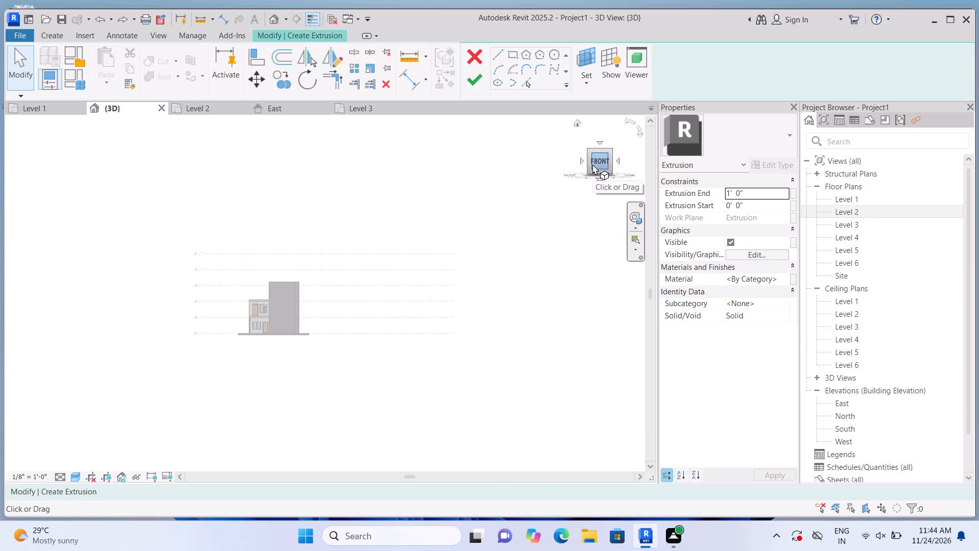
pyautogui.scroll(4, 295, 305)
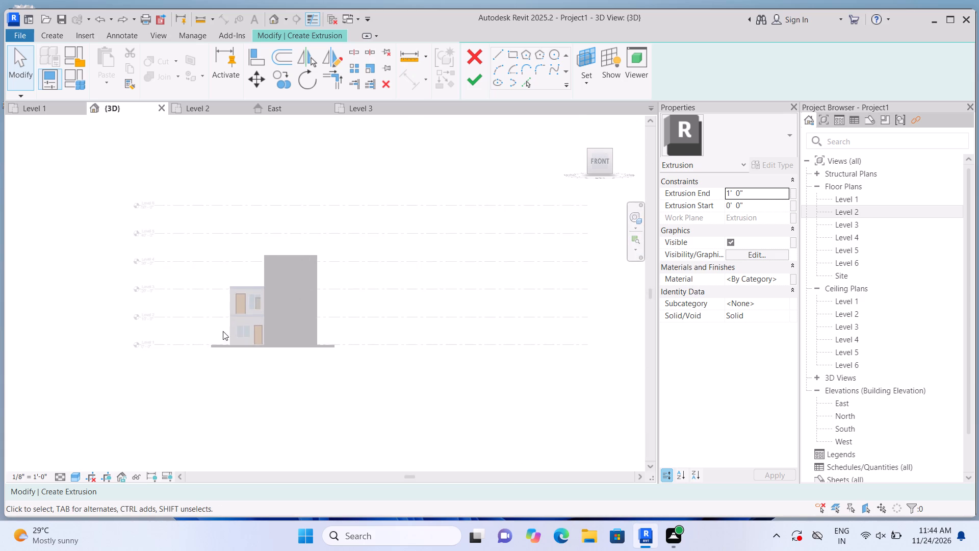
pyautogui.scroll(3, 223, 331)
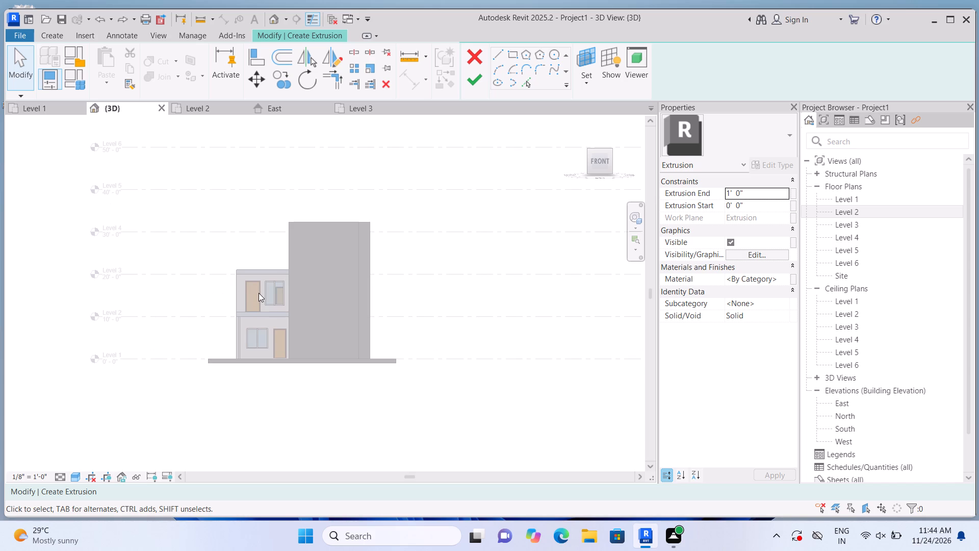
pyautogui.scroll(1, 258, 293)
pyautogui.moveTo(266, 188); pyautogui.dragTo(285, 216, button='middle')
pyautogui.scroll(1, 288, 231)
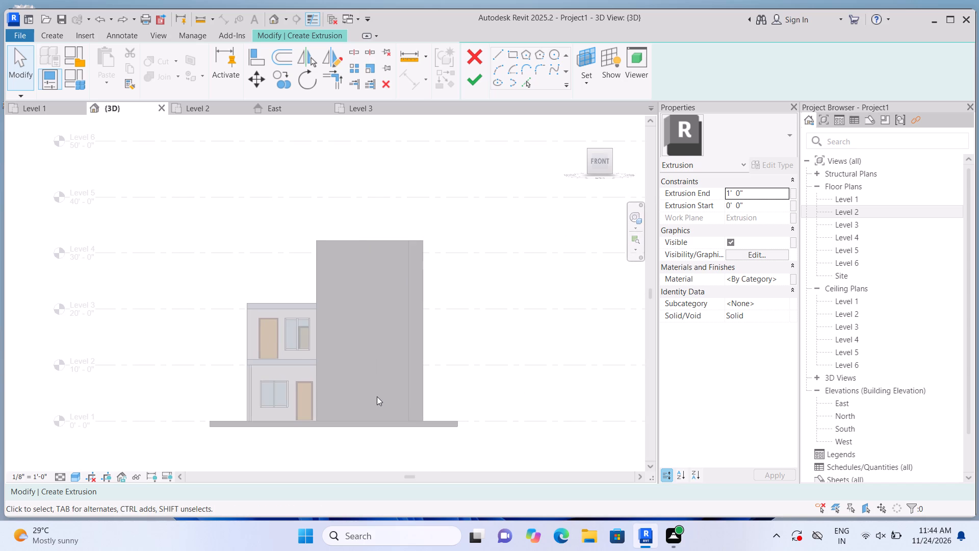
pyautogui.scroll(1, 377, 396)
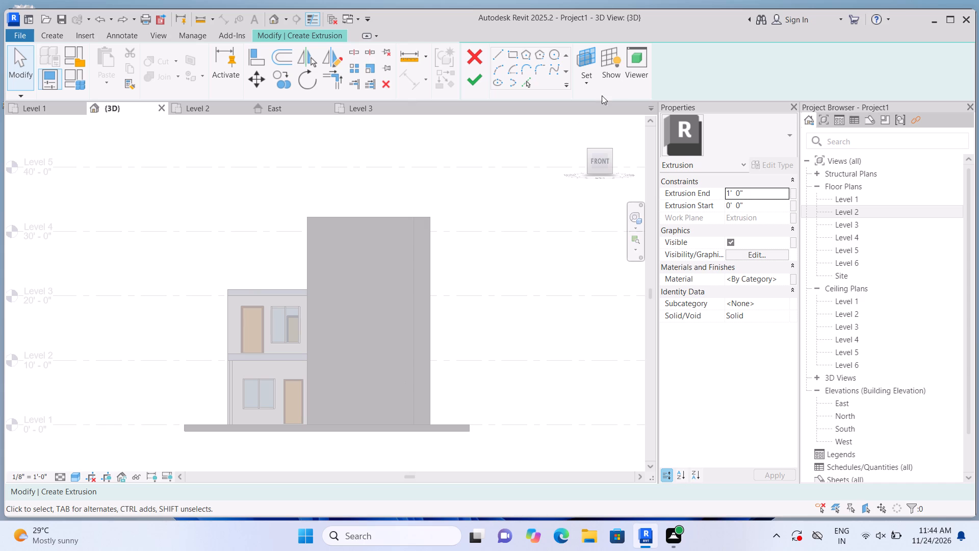
pyautogui.click(594, 79)
pyautogui.click(603, 123)
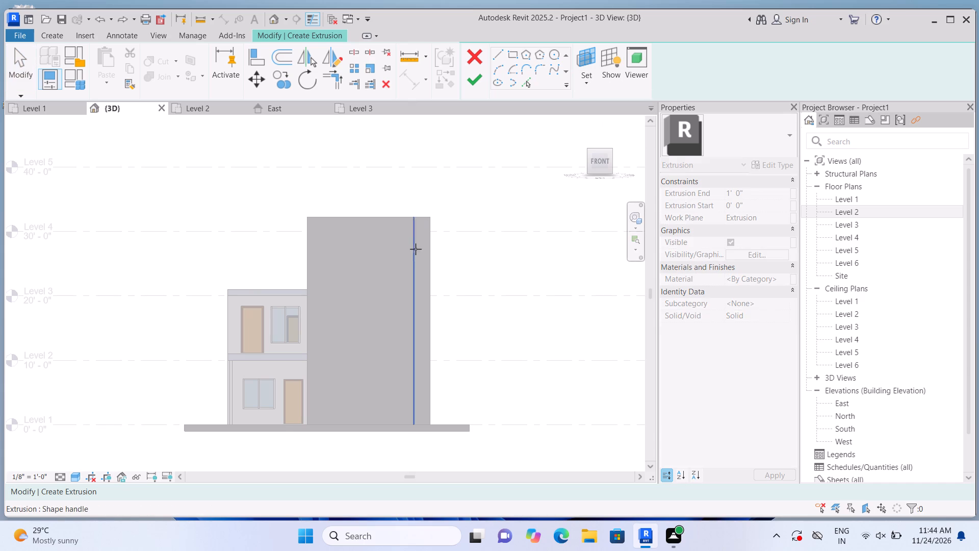
pyautogui.scroll(1, 402, 244)
pyautogui.click(387, 239)
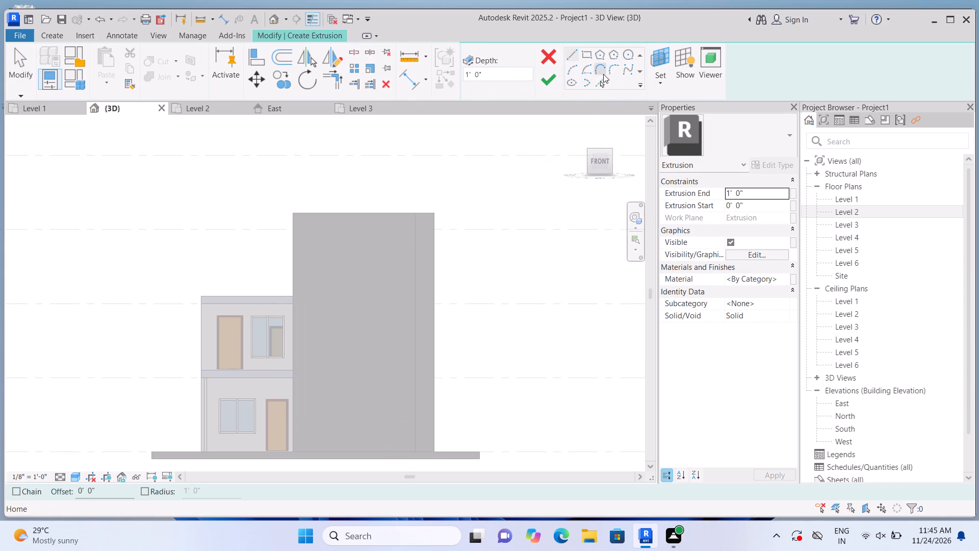
pyautogui.click(588, 57)
pyautogui.scroll(1, 439, 206)
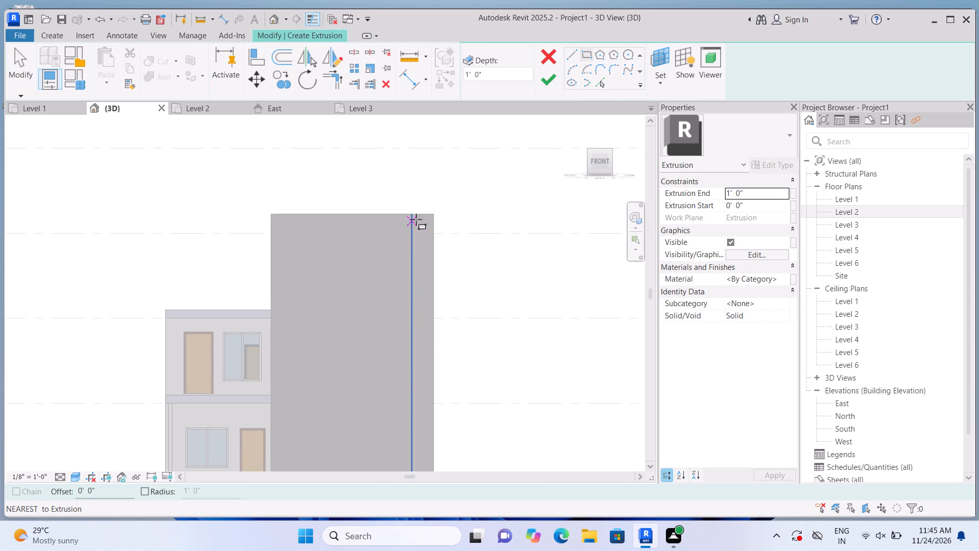
pyautogui.click(413, 212)
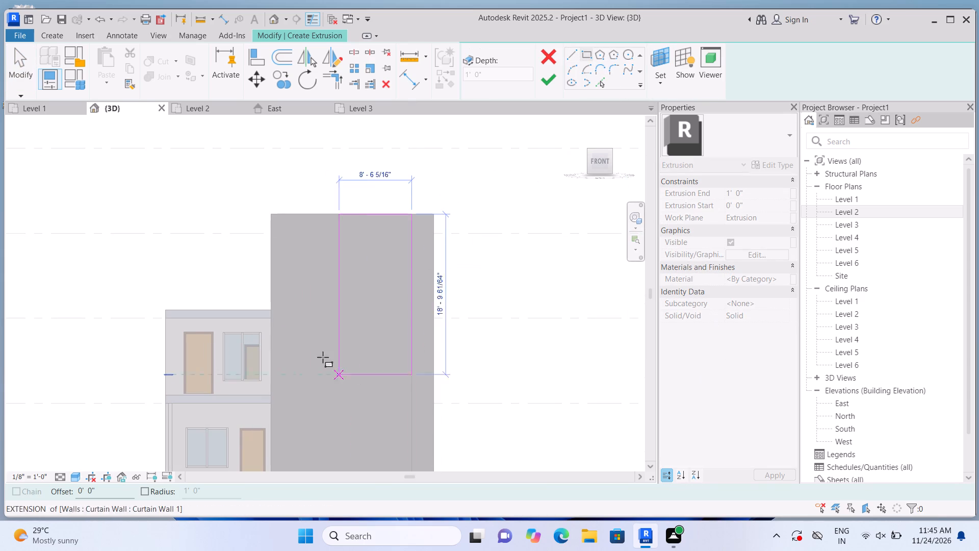
pyautogui.scroll(6, 274, 252)
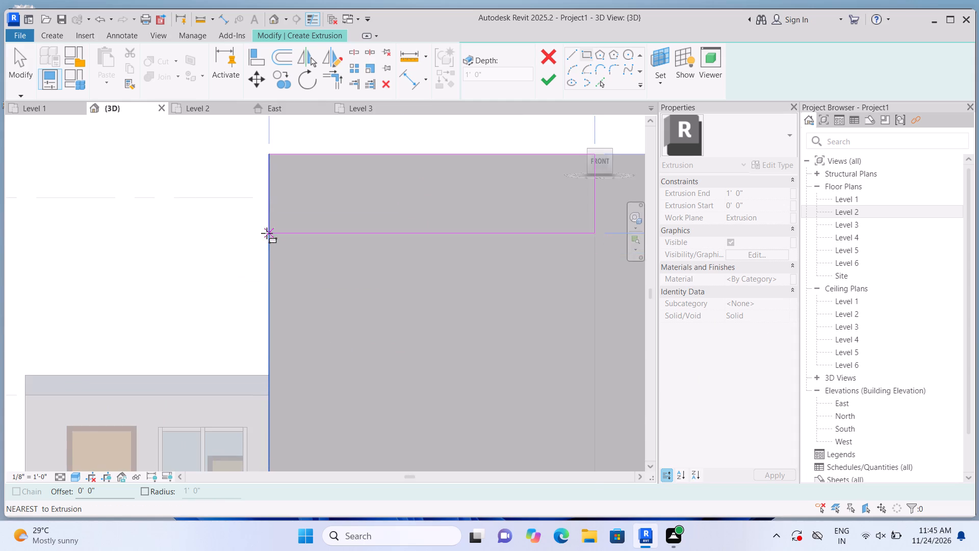
pyautogui.scroll(-3, 259, 252)
pyautogui.scroll(2, 266, 213)
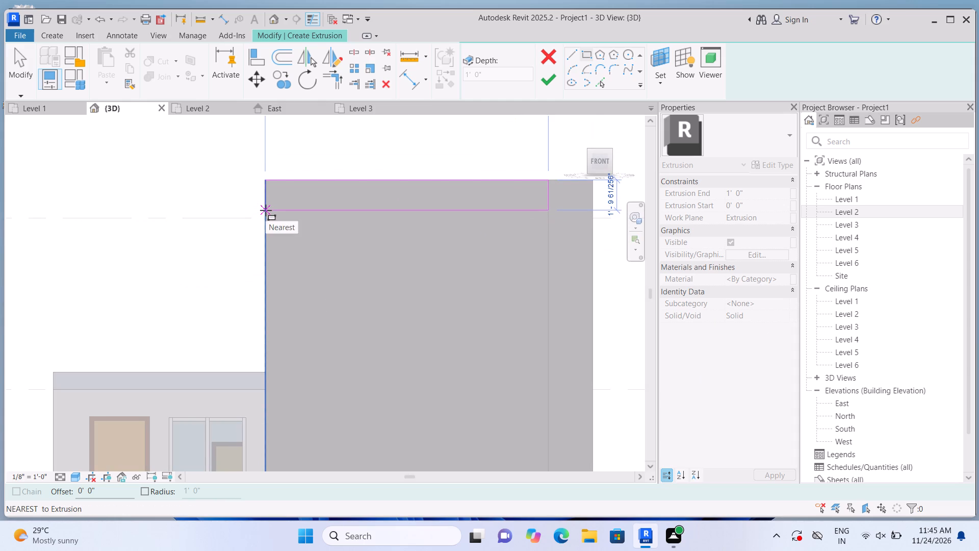
pyautogui.click(266, 210)
pyautogui.click(549, 82)
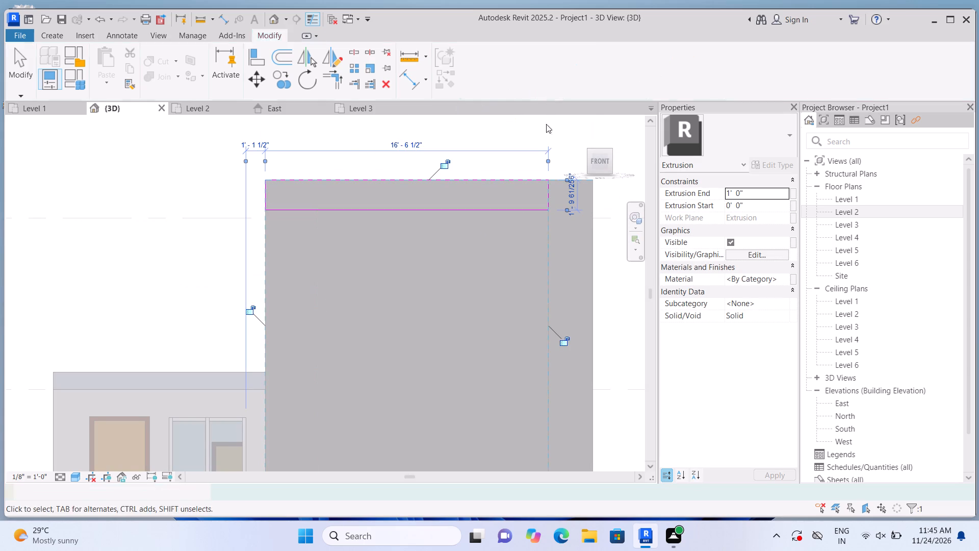
pyautogui.scroll(-1, 385, 187)
pyautogui.click(169, 259)
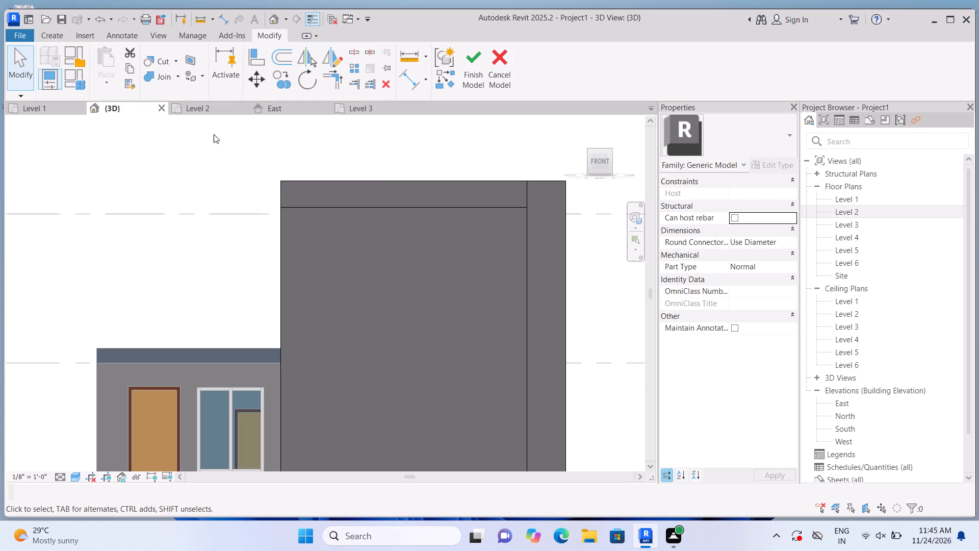
# Join the geometry of the top band and the vertical side strip into one L-shaped frame.
pyautogui.click(179, 77)
pyautogui.click(184, 94)
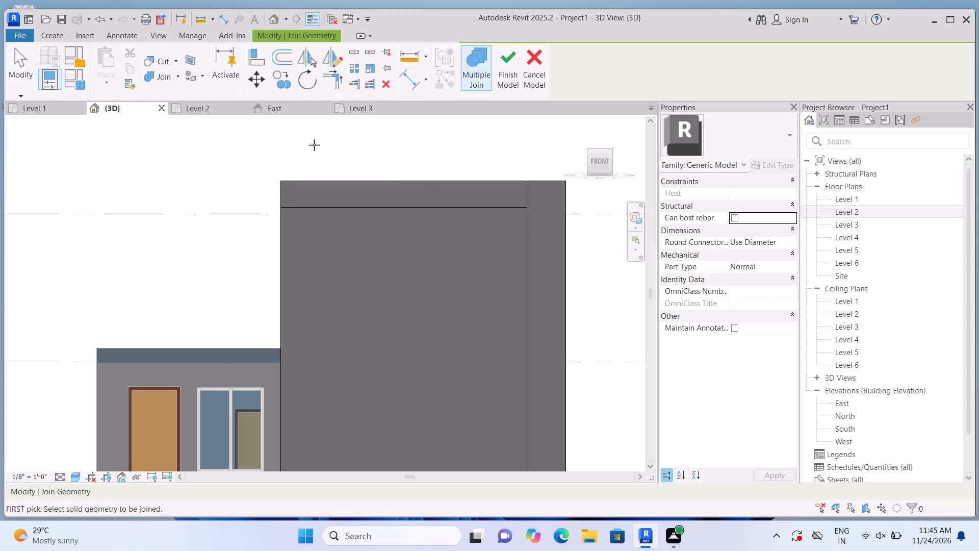
pyautogui.click(425, 182)
pyautogui.click(528, 277)
pyautogui.scroll(-1, 433, 182)
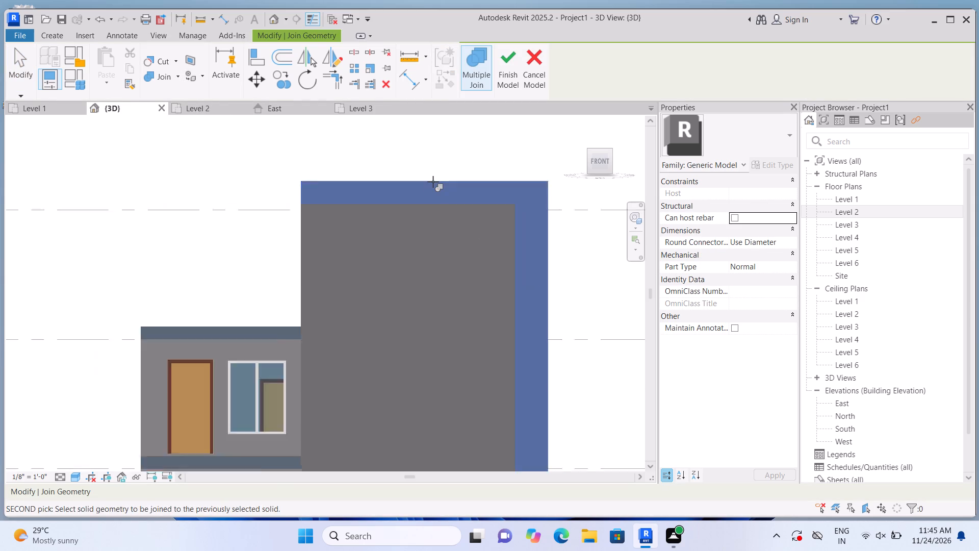
pyautogui.scroll(-3, 433, 182)
pyautogui.click(231, 239)
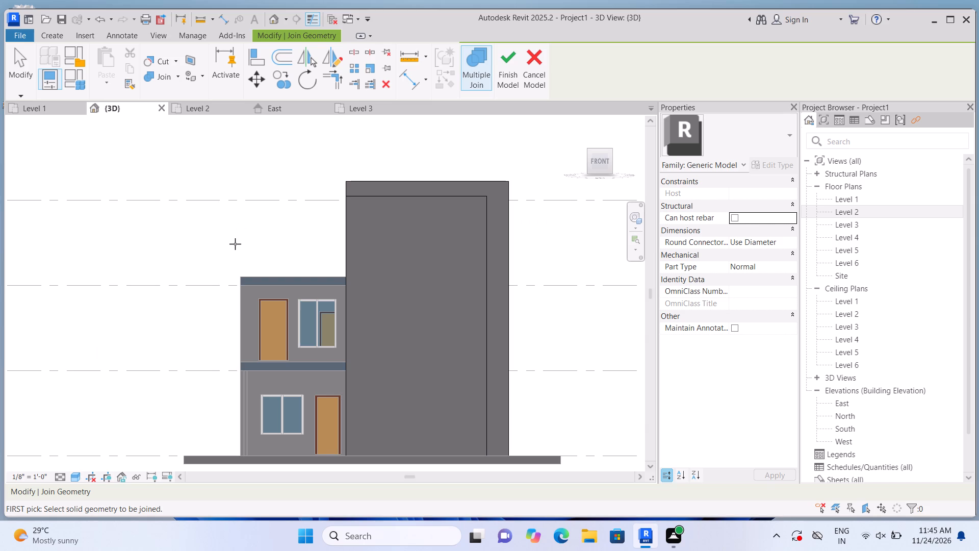
# Extrude a horizontal bar 14'-0" by about 1'-0" and 1'-0" thick on the wall face, from its porch-side edge below the top band.
pyautogui.moveTo(242, 239); pyautogui.dragTo(205, 214, button='middle')
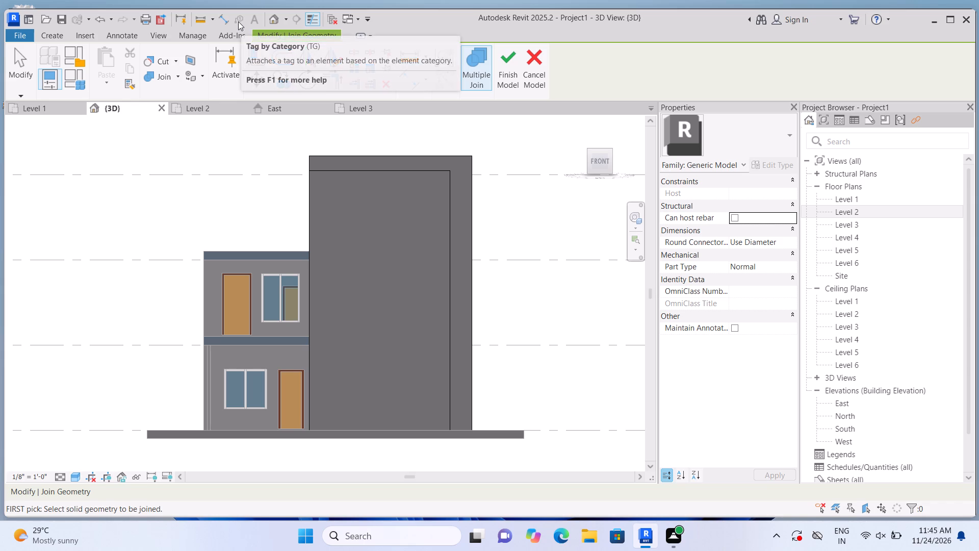
pyautogui.click(44, 36)
pyautogui.click(121, 71)
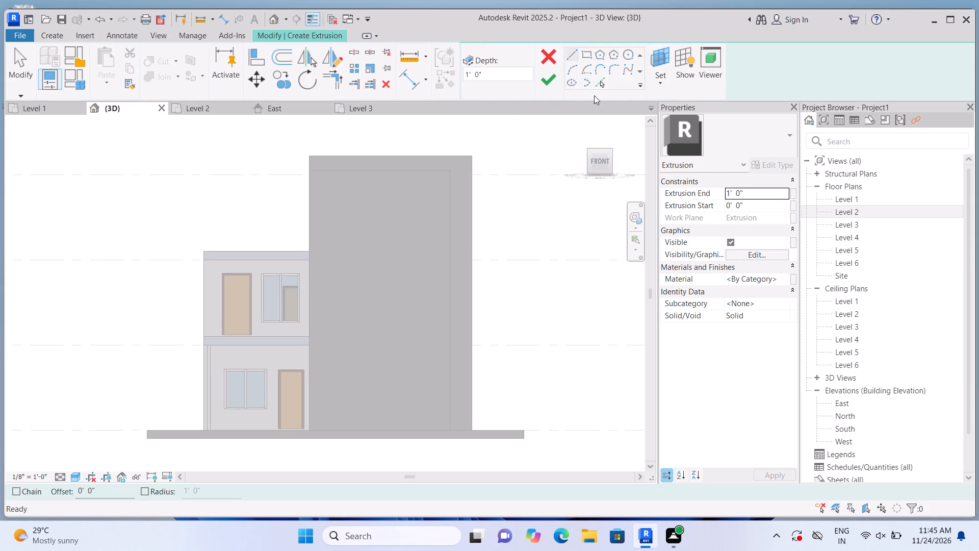
pyautogui.click(661, 87)
pyautogui.click(661, 129)
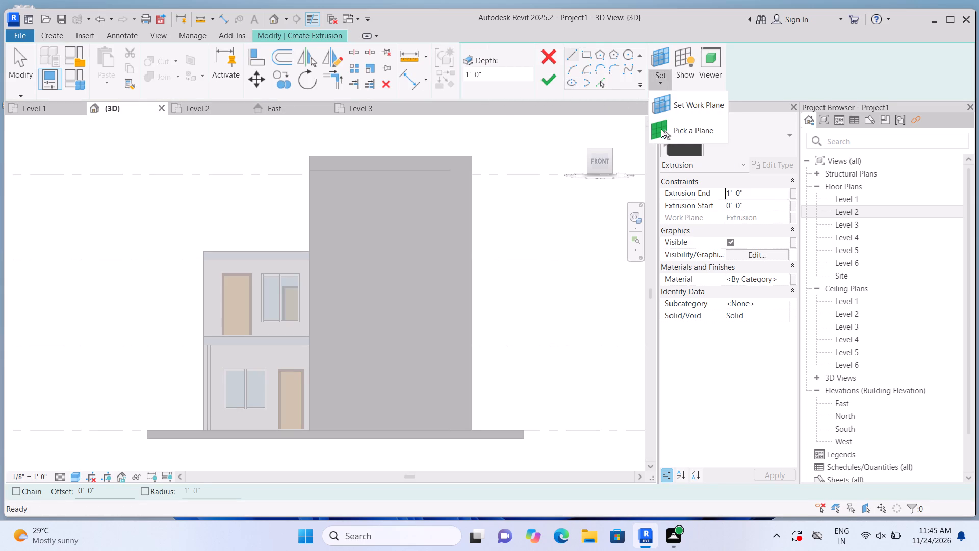
pyautogui.click(433, 246)
pyautogui.click(583, 49)
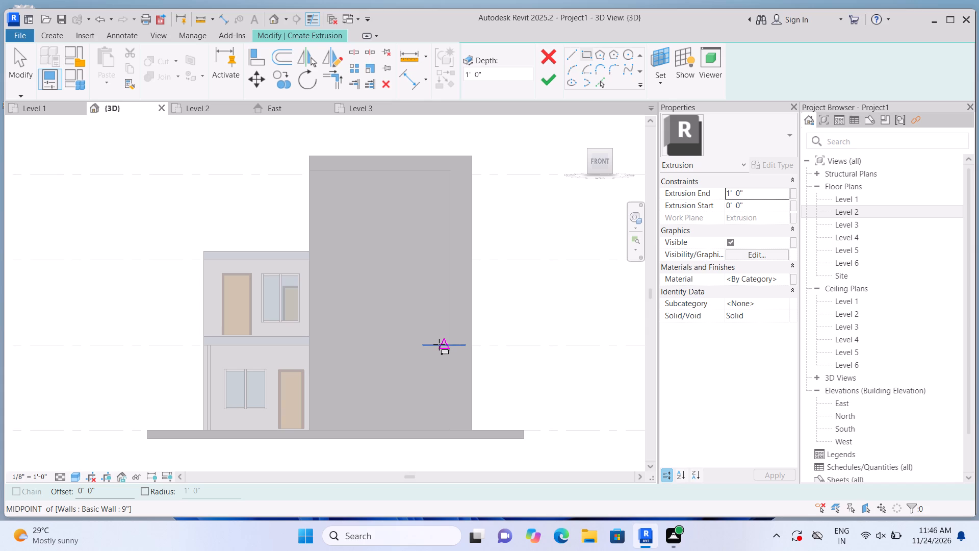
pyautogui.scroll(-1, 439, 344)
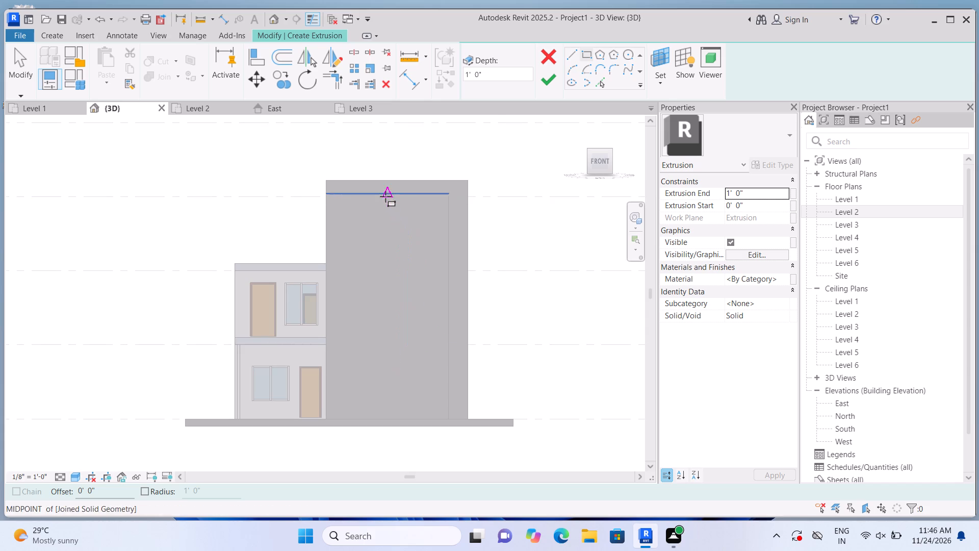
pyautogui.scroll(1, 354, 217)
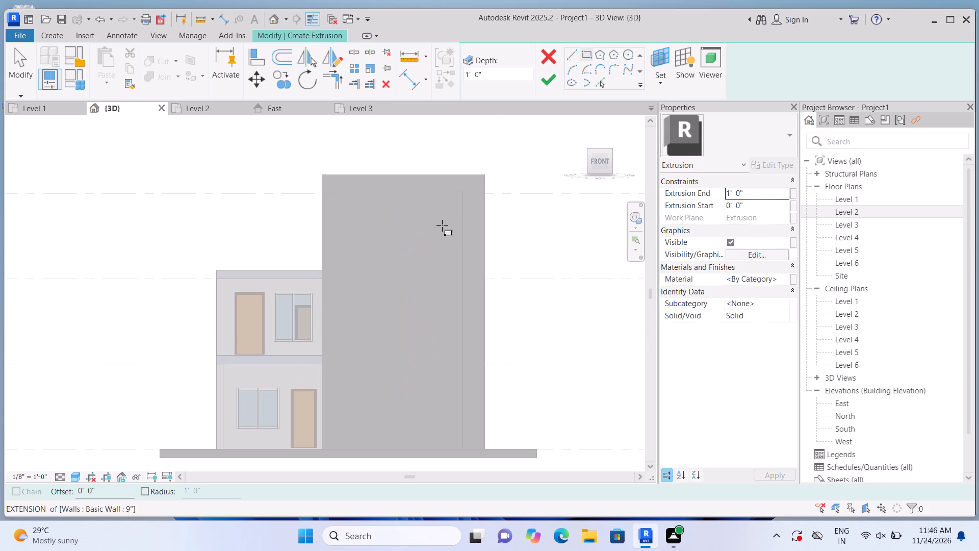
pyautogui.click(327, 225)
pyautogui.scroll(1, 419, 252)
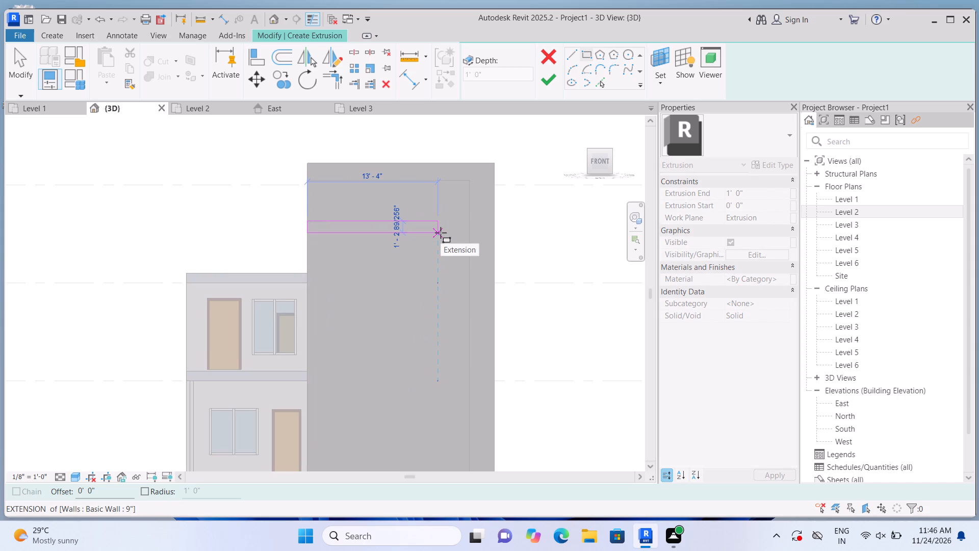
pyautogui.click(447, 233)
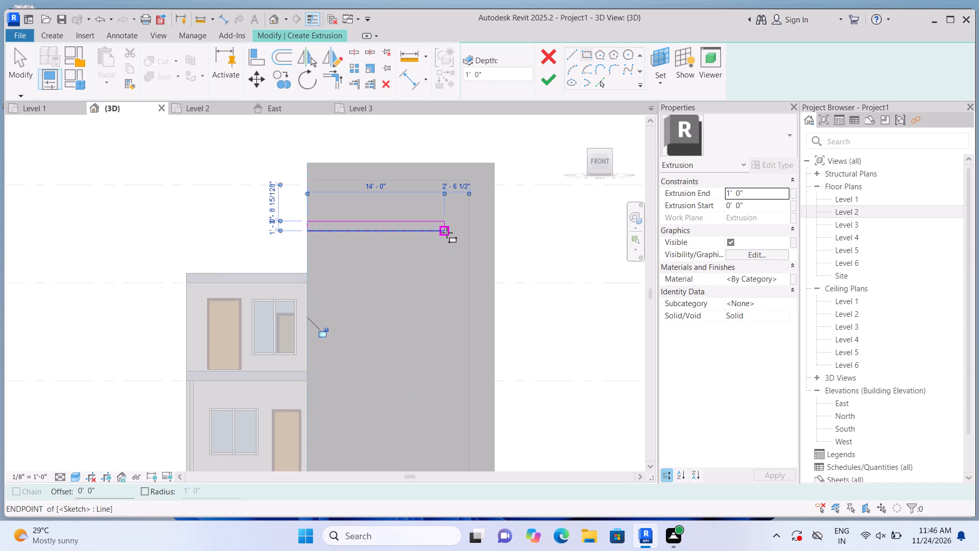
pyautogui.click(552, 84)
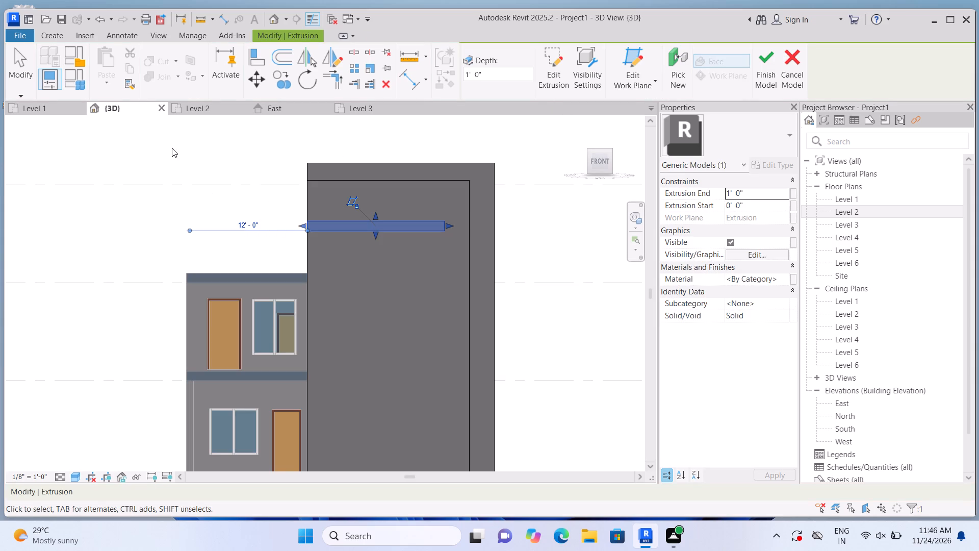
# Extrude a vertical bar about 26'-4" tall and 1'-0" thick on the feature wall's face, from the horizontal bar's outer end down to Level 1.
pyautogui.click(57, 38)
pyautogui.click(99, 56)
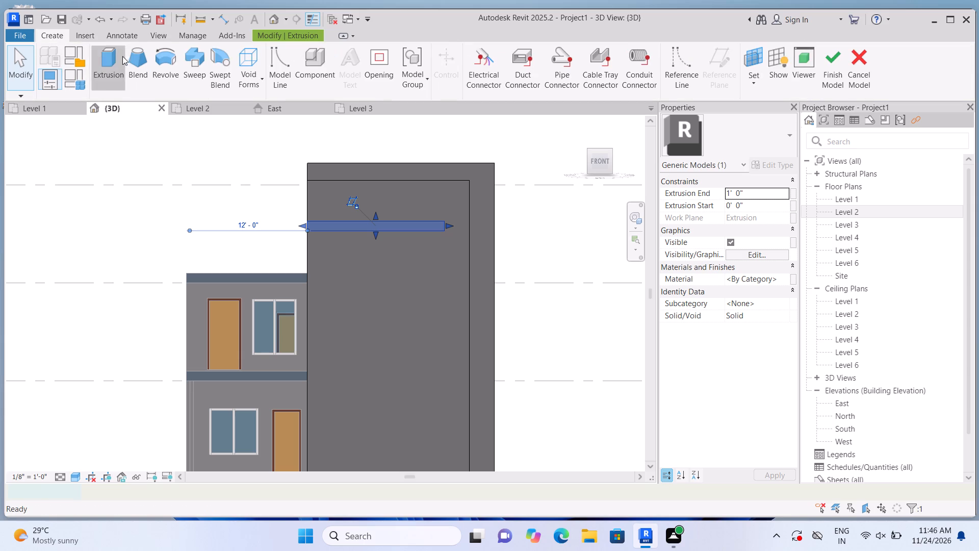
pyautogui.click(660, 89)
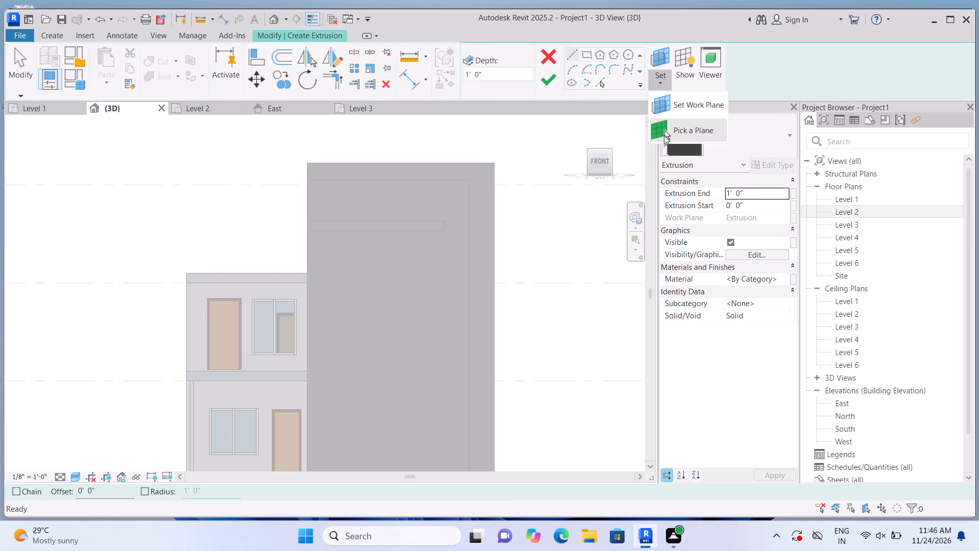
pyautogui.click(664, 135)
pyautogui.click(434, 287)
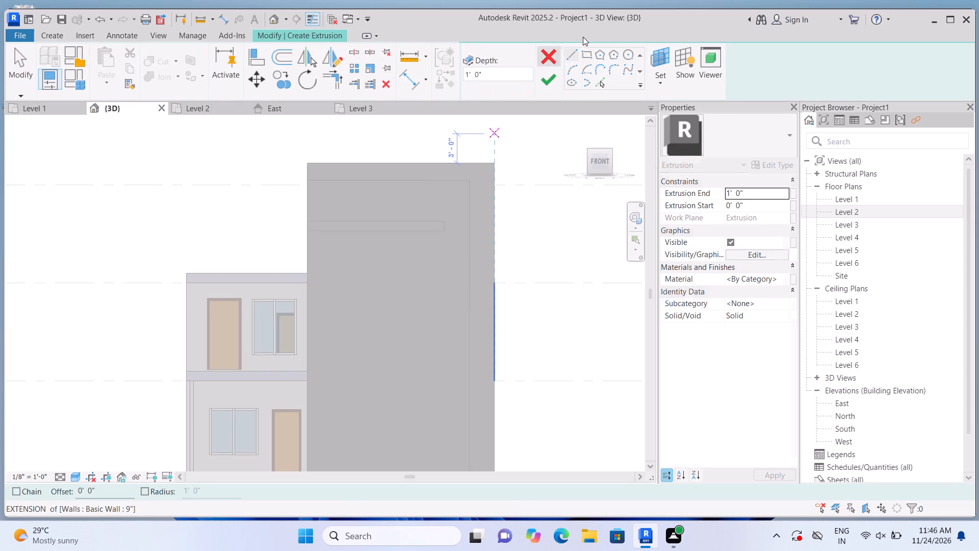
pyautogui.click(586, 53)
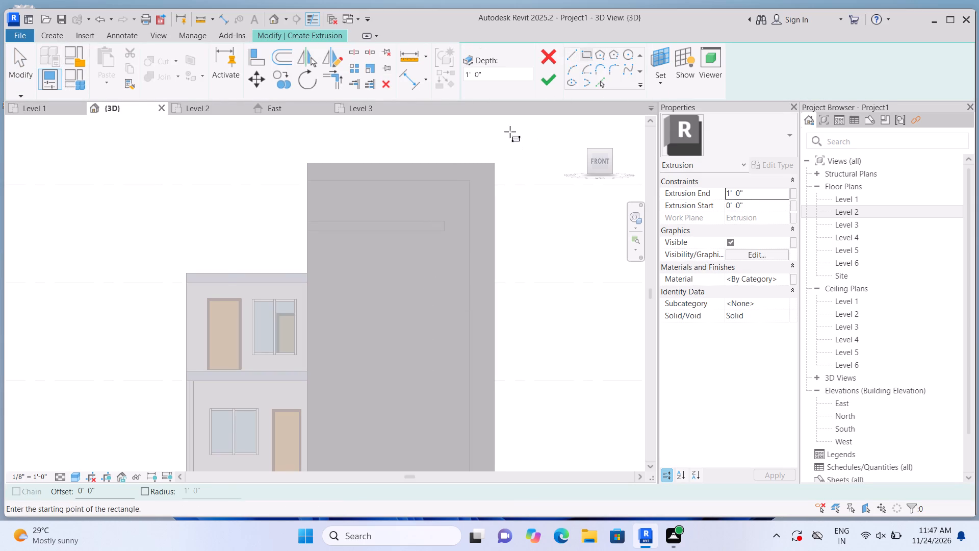
pyautogui.scroll(-1, 507, 129)
pyautogui.scroll(2, 499, 224)
pyautogui.scroll(1, 454, 228)
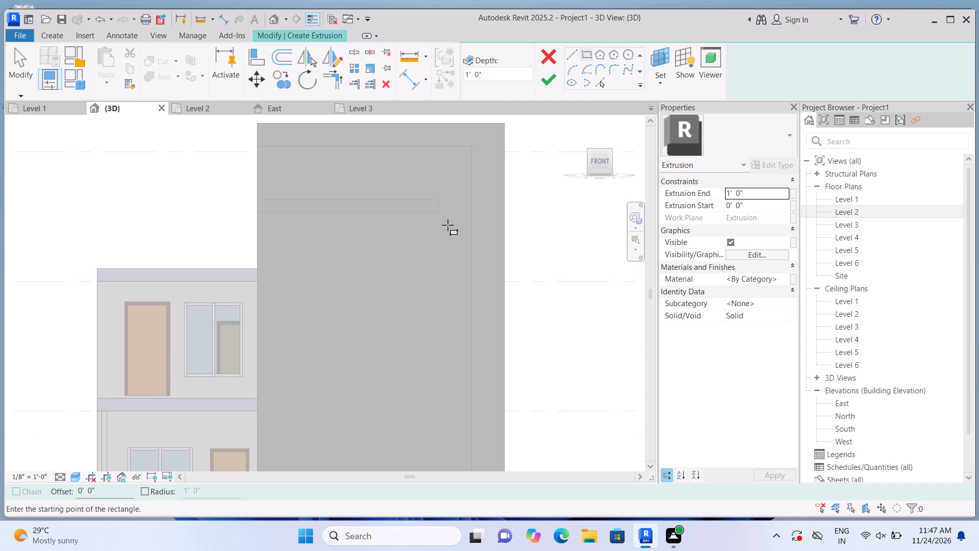
pyautogui.click(439, 204)
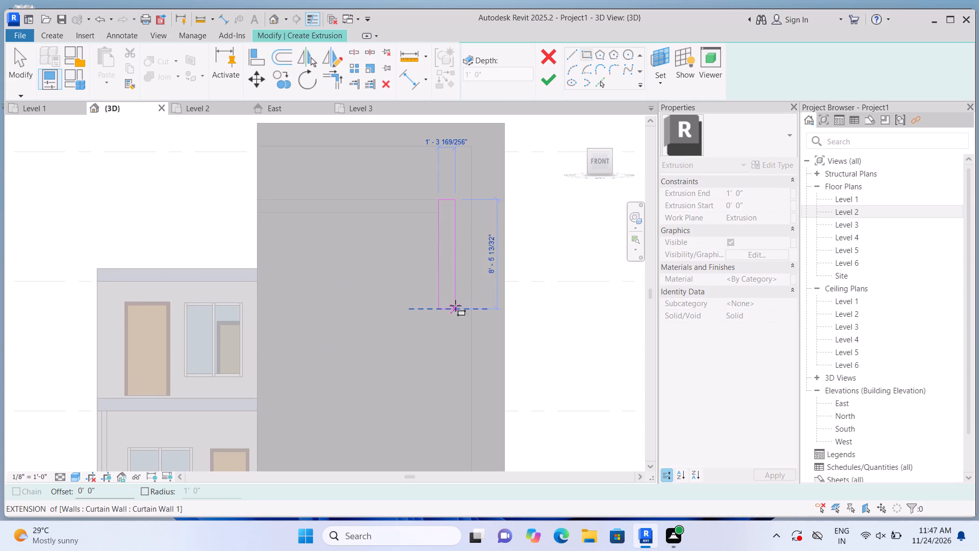
pyautogui.scroll(-1, 453, 296)
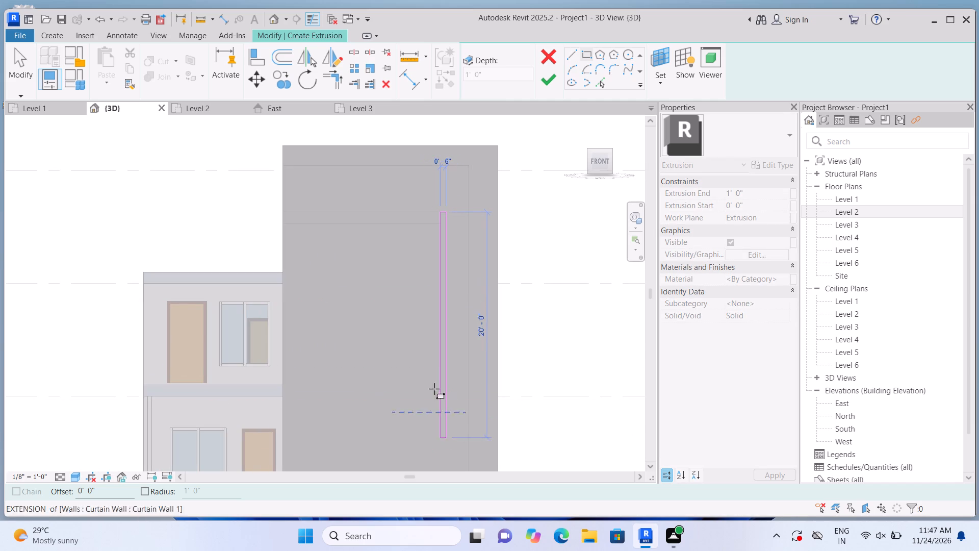
pyautogui.scroll(-3, 435, 376)
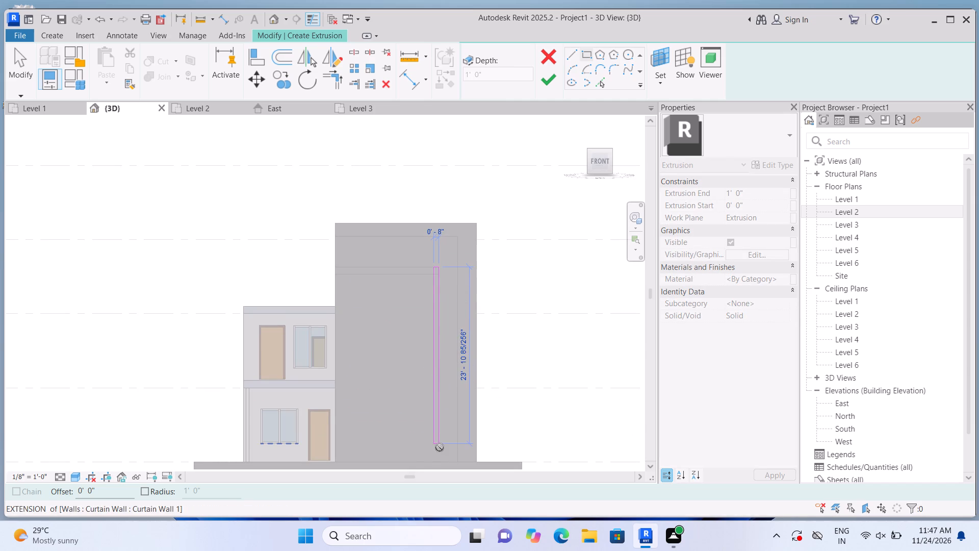
pyautogui.scroll(-2, 440, 446)
pyautogui.scroll(3, 440, 458)
pyautogui.moveTo(442, 442); pyautogui.dragTo(432, 354, button='middle')
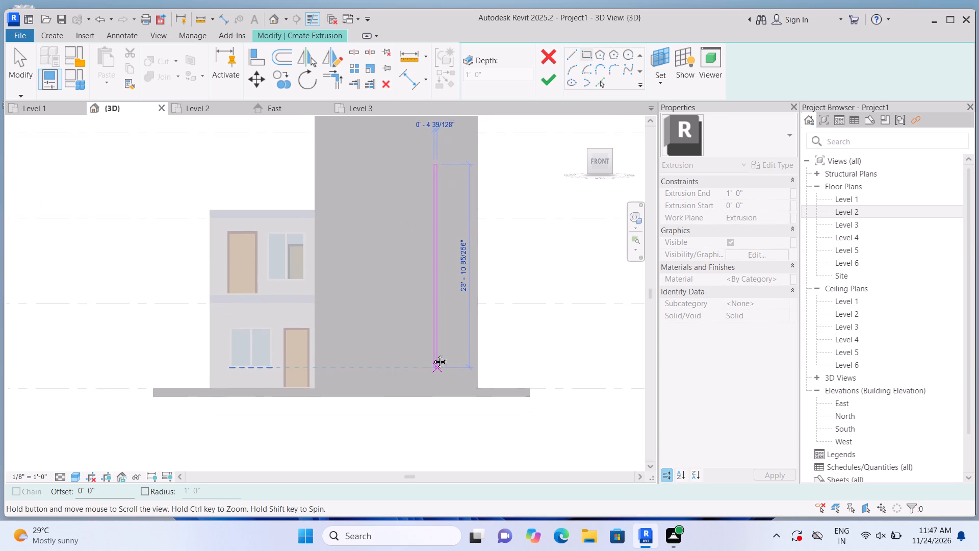
pyautogui.moveTo(432, 354); pyautogui.dragTo(430, 330, button='middle')
pyautogui.moveTo(429, 329); pyautogui.dragTo(434, 417, button='middle')
pyautogui.scroll(2, 438, 420)
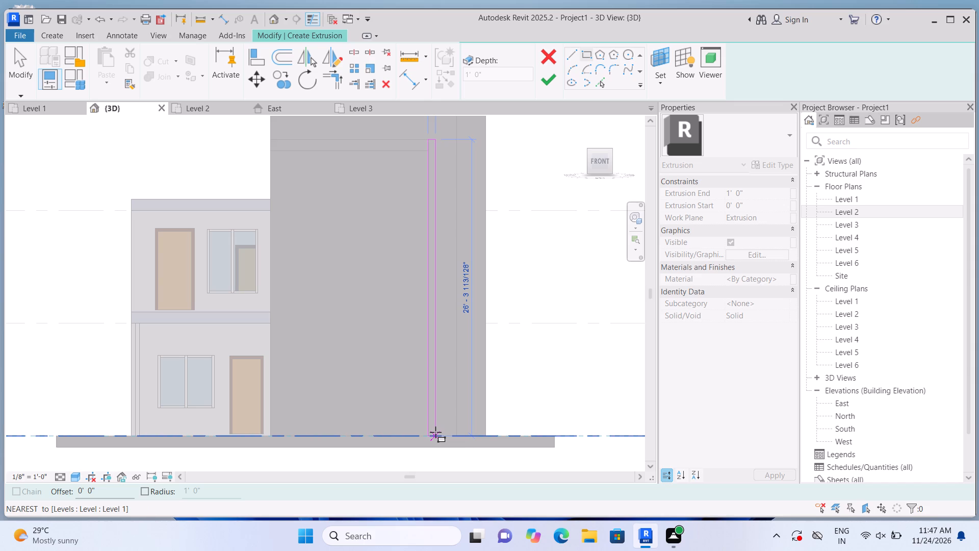
pyautogui.scroll(1, 435, 432)
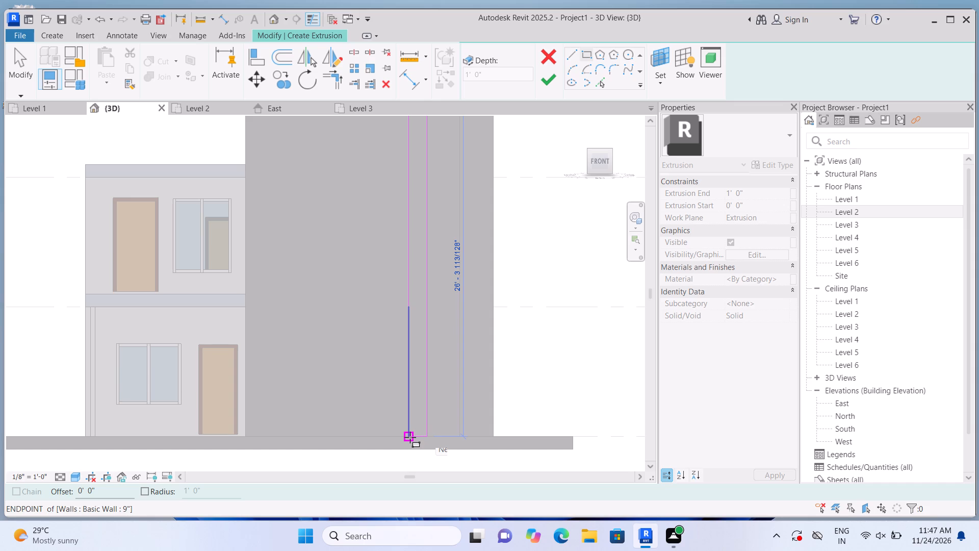
pyautogui.click(414, 439)
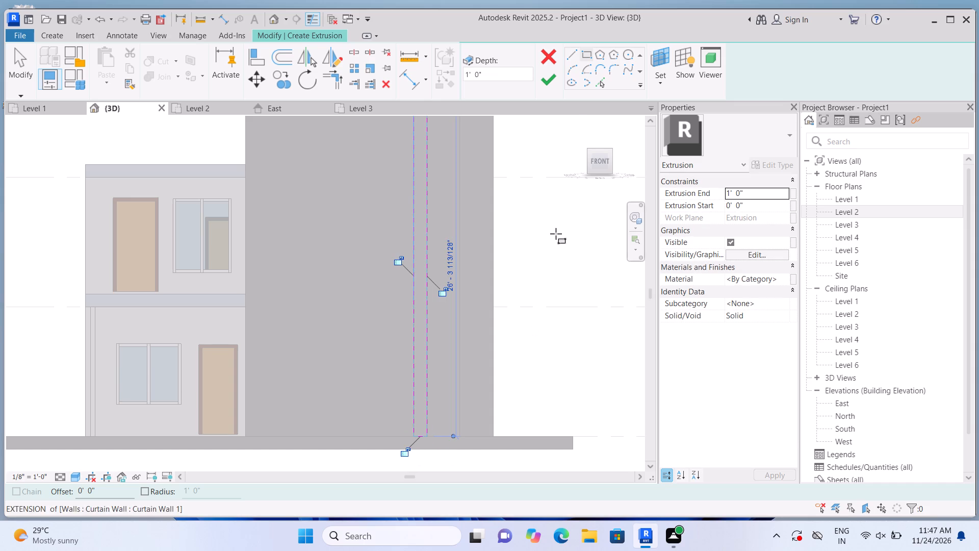
pyautogui.click(551, 83)
pyautogui.scroll(-2, 495, 375)
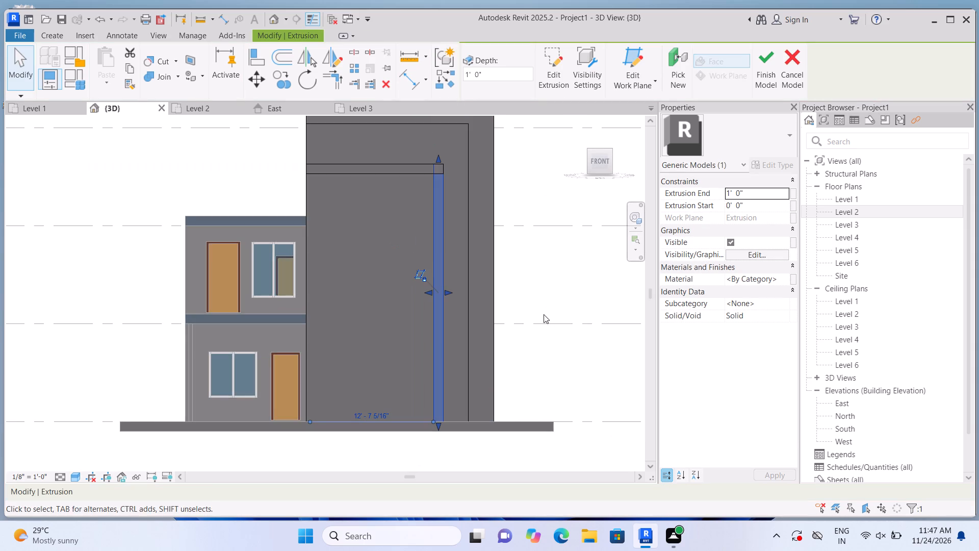
pyautogui.moveTo(544, 314); pyautogui.dragTo(501, 335, button='middle')
pyautogui.click(506, 325)
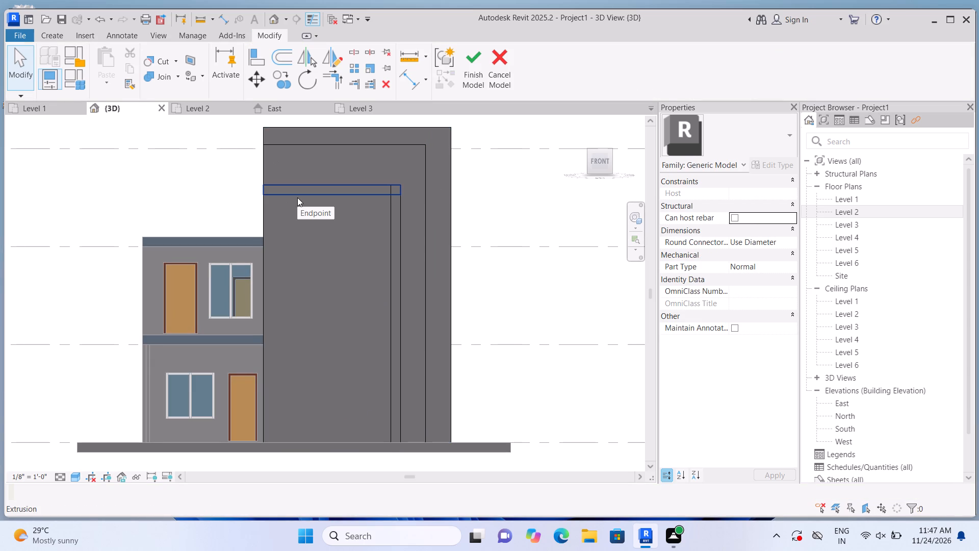
# Join the geometry of the inner horizontal bar and the new vertical bar into one L-shaped frame.
pyautogui.click(575, 123)
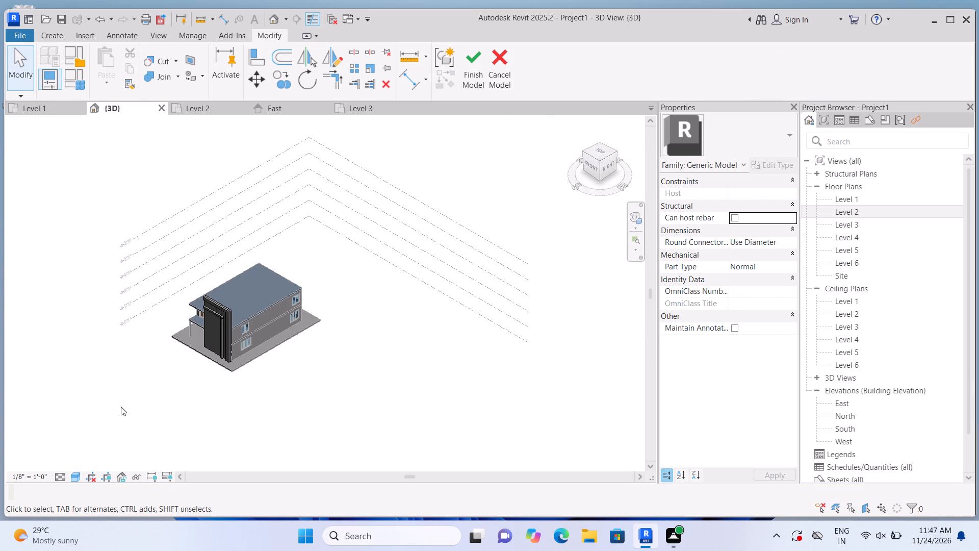
pyautogui.moveTo(121, 407); pyautogui.dragTo(328, 374, button='middle')
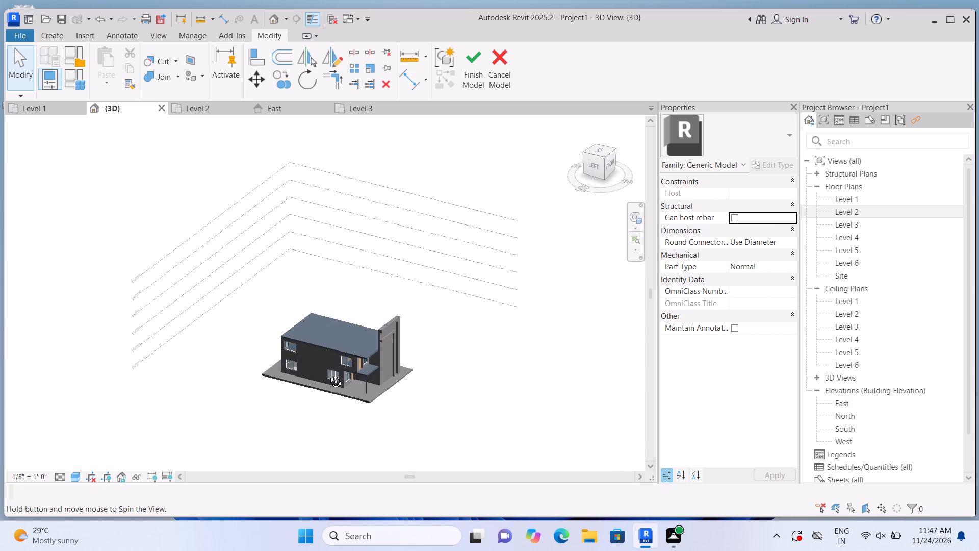
pyautogui.moveTo(328, 374); pyautogui.dragTo(289, 348, button='middle')
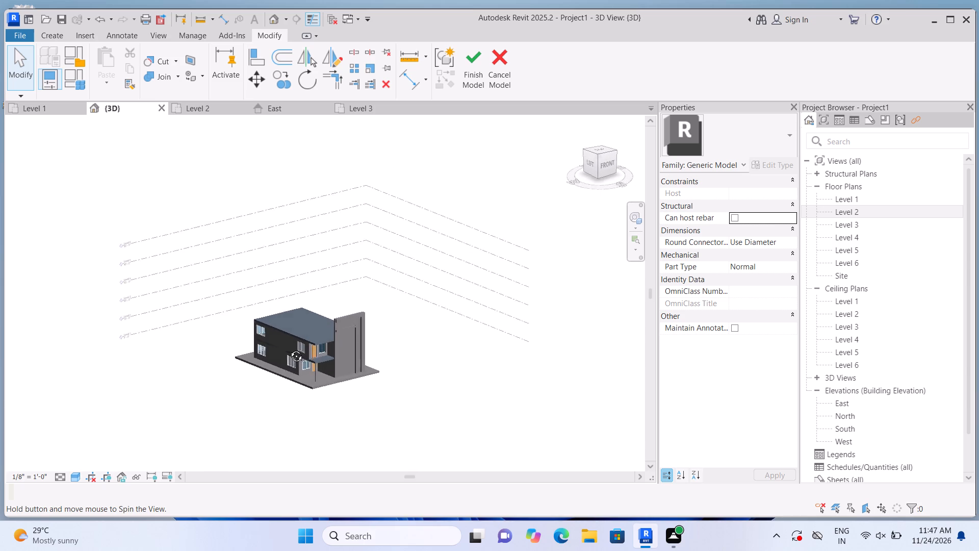
pyautogui.moveTo(289, 348); pyautogui.dragTo(308, 353, button='middle')
pyautogui.scroll(7, 358, 381)
pyautogui.moveTo(407, 282); pyautogui.dragTo(407, 297, button='middle')
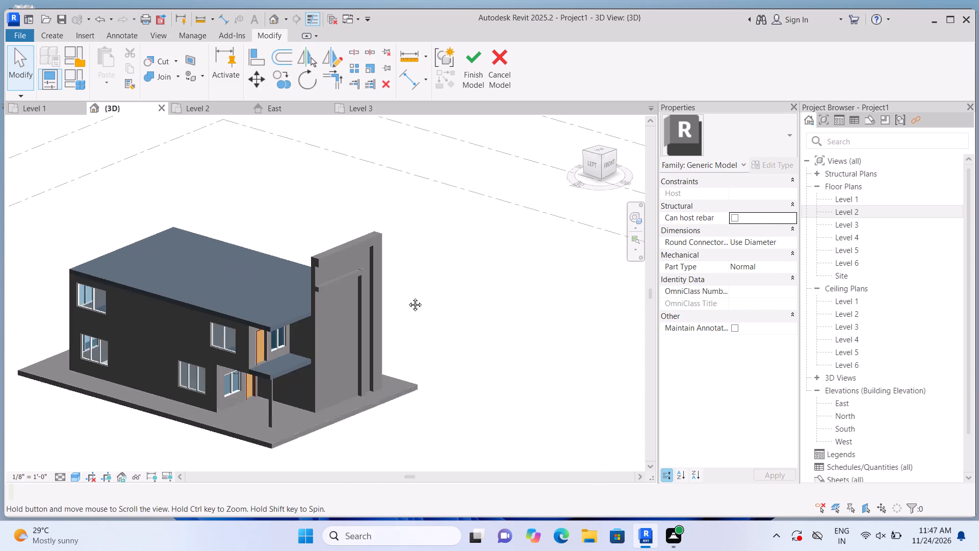
pyautogui.moveTo(407, 297); pyautogui.dragTo(408, 310, button='middle')
pyautogui.scroll(2, 386, 308)
pyautogui.moveTo(433, 287); pyautogui.dragTo(441, 274, button='middle')
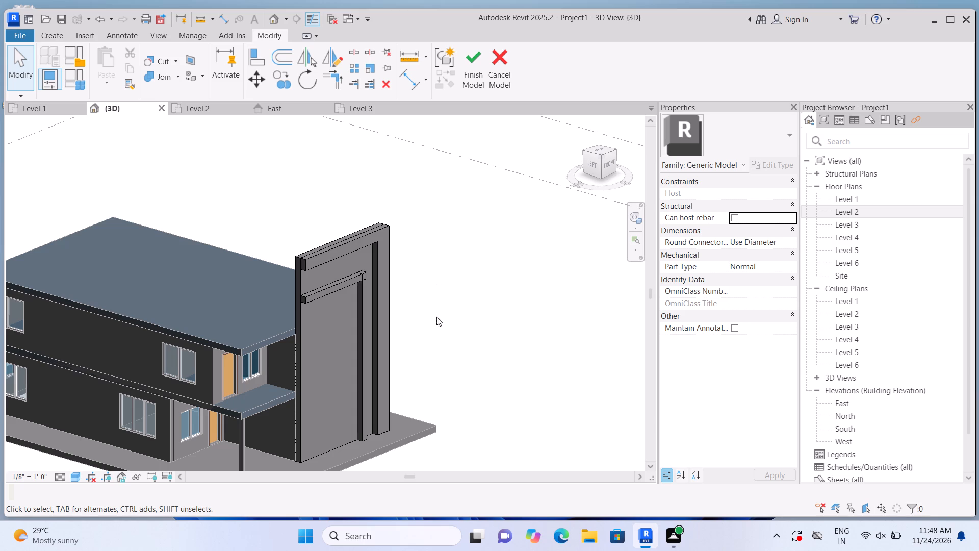
pyautogui.scroll(2, 399, 343)
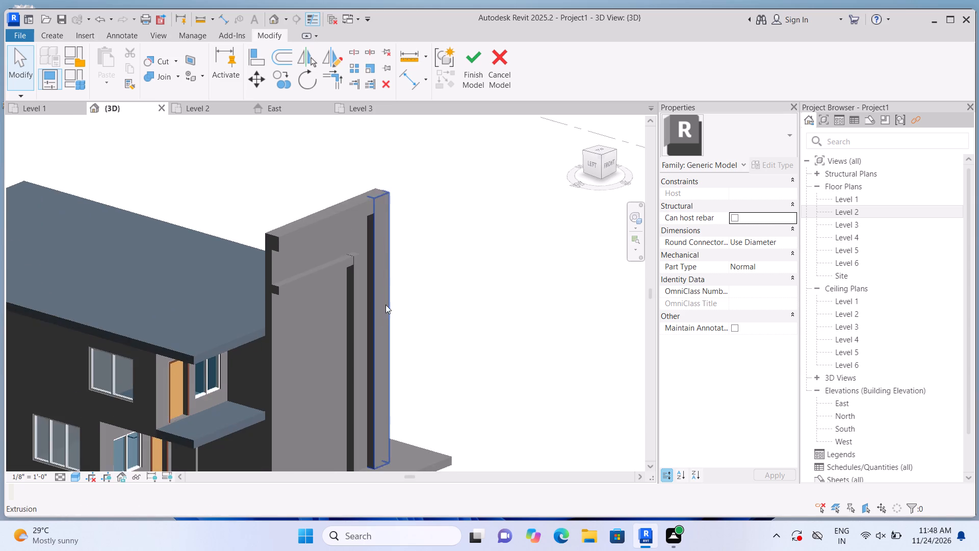
pyautogui.scroll(1, 389, 274)
pyautogui.moveTo(404, 264); pyautogui.dragTo(403, 217, button='middle')
pyautogui.scroll(2, 346, 227)
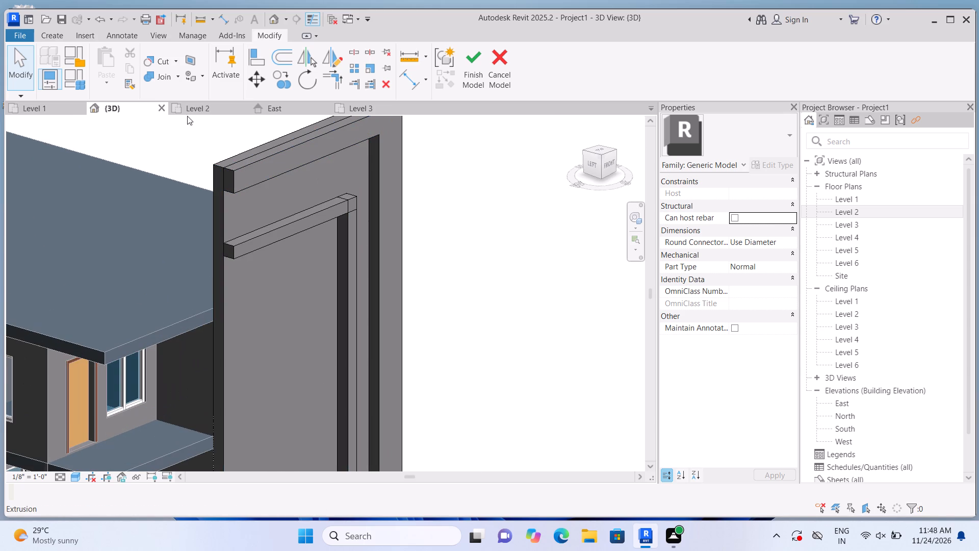
pyautogui.click(177, 74)
pyautogui.click(181, 90)
pyautogui.scroll(2, 318, 248)
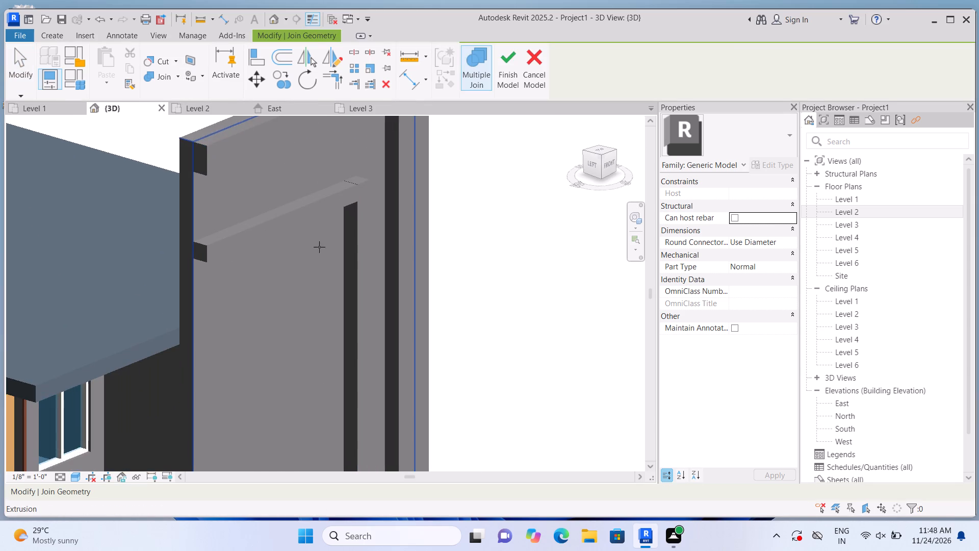
pyautogui.click(322, 211)
pyautogui.click(367, 246)
pyautogui.scroll(-1, 375, 226)
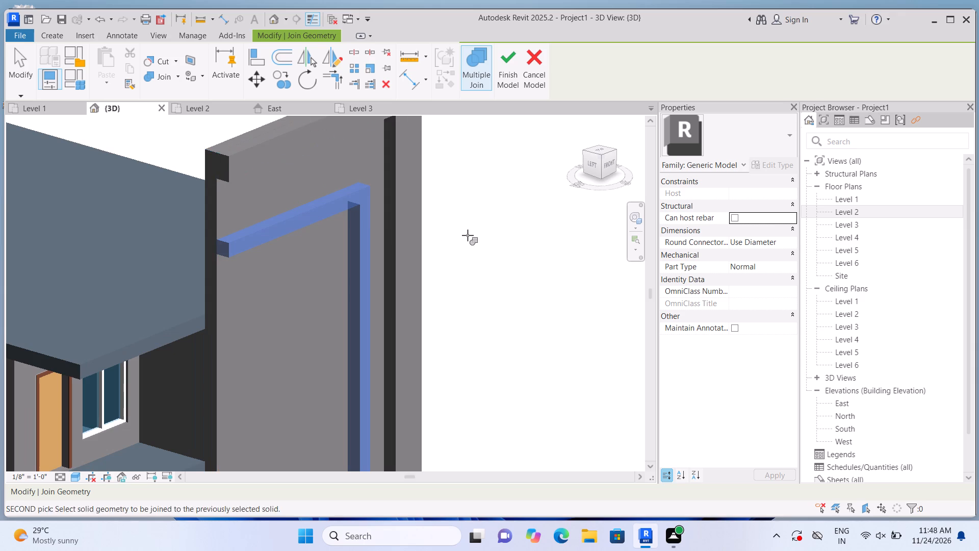
pyautogui.click(468, 235)
pyautogui.scroll(-2, 468, 235)
pyautogui.scroll(-1, 422, 194)
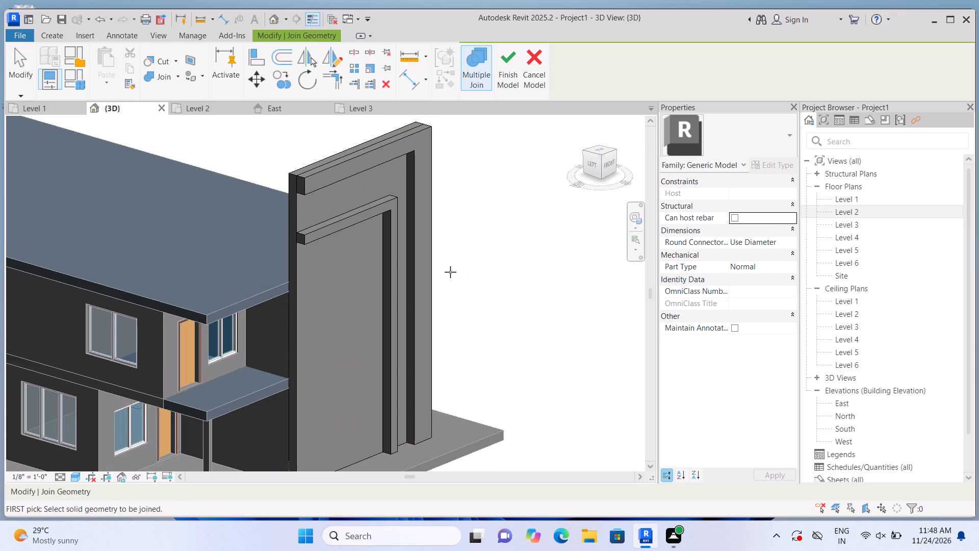
# Face the feature wall straight on from the front, with its nested frames and the porch in view.
pyautogui.click(609, 168)
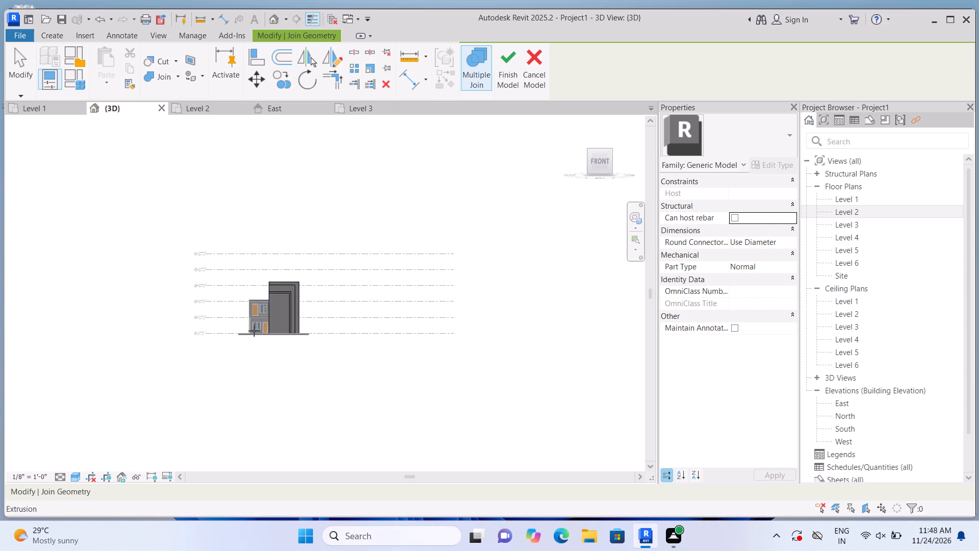
pyautogui.scroll(5, 249, 332)
pyautogui.moveTo(251, 283); pyautogui.dragTo(260, 312, button='middle')
pyautogui.scroll(1, 275, 284)
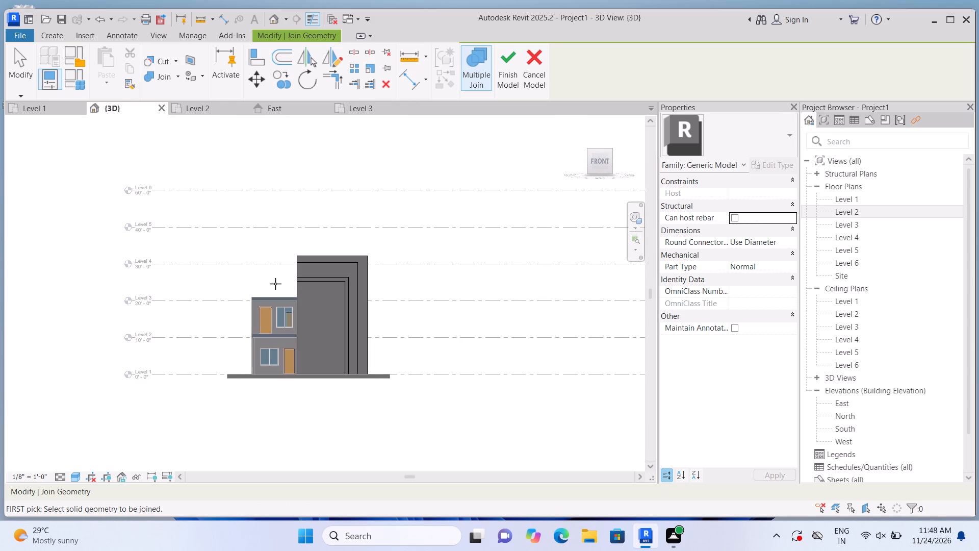
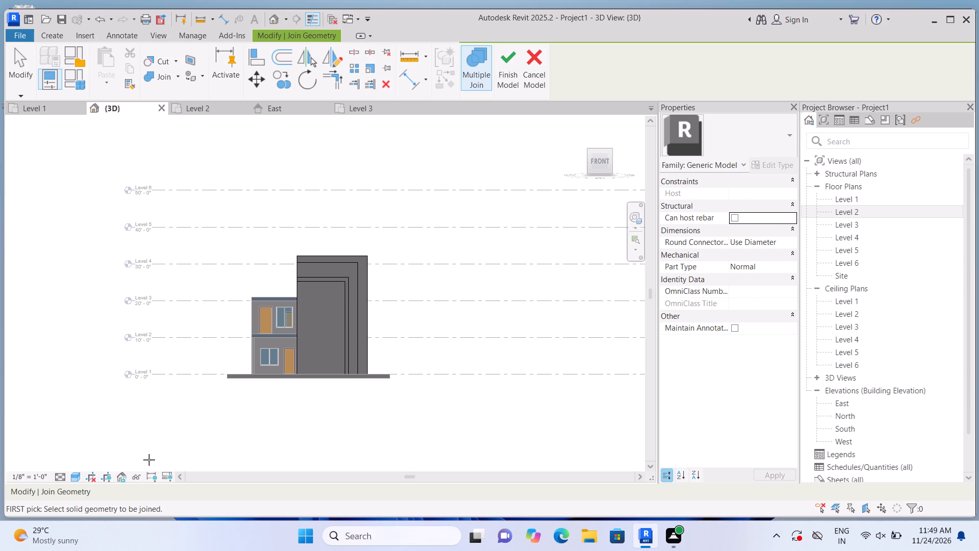
# Extrude a rectangular panel about 25'-4" tall on the feature wall's face, filling the area inside the inner L-shaped frame down to Level 1.
pyautogui.scroll(3, 307, 368)
pyautogui.scroll(3, 346, 318)
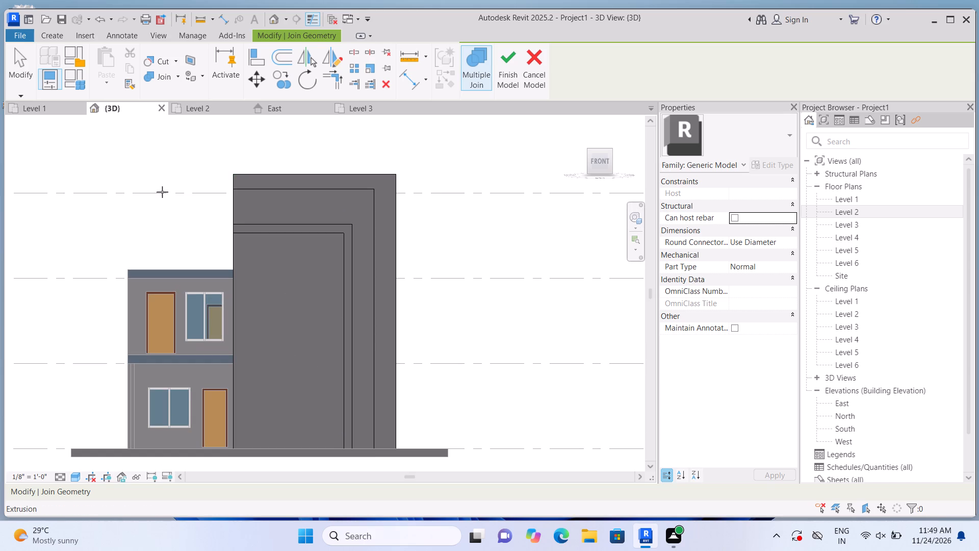
pyautogui.click(47, 39)
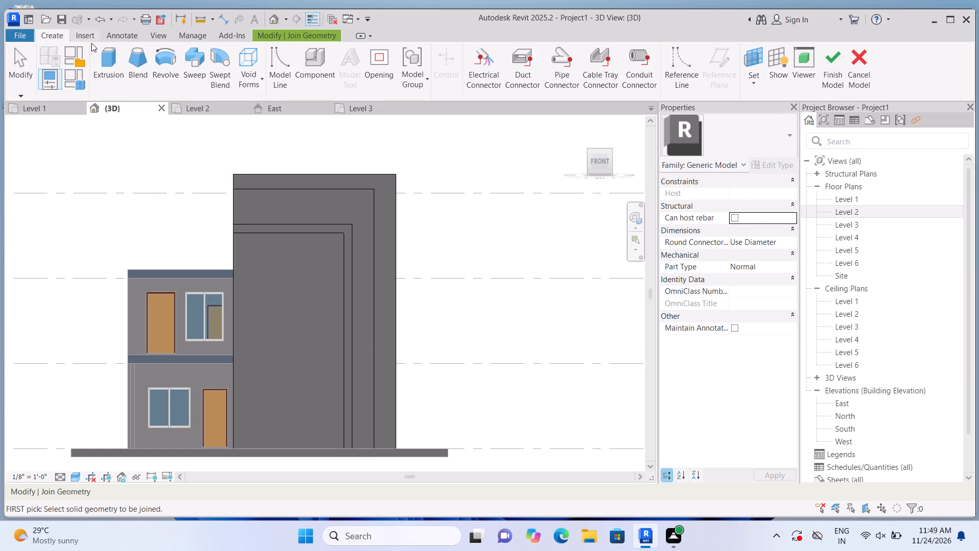
pyautogui.click(109, 57)
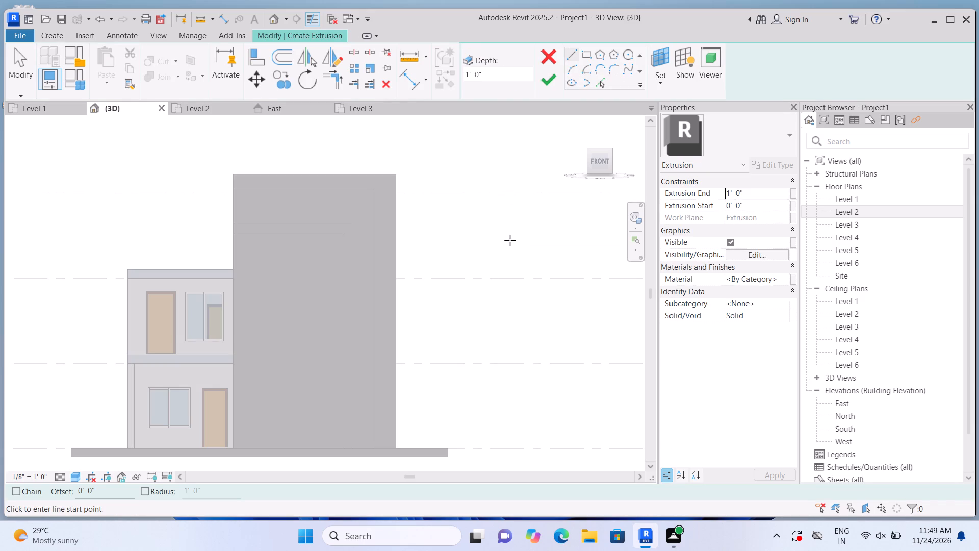
pyautogui.click(664, 89)
pyautogui.click(671, 128)
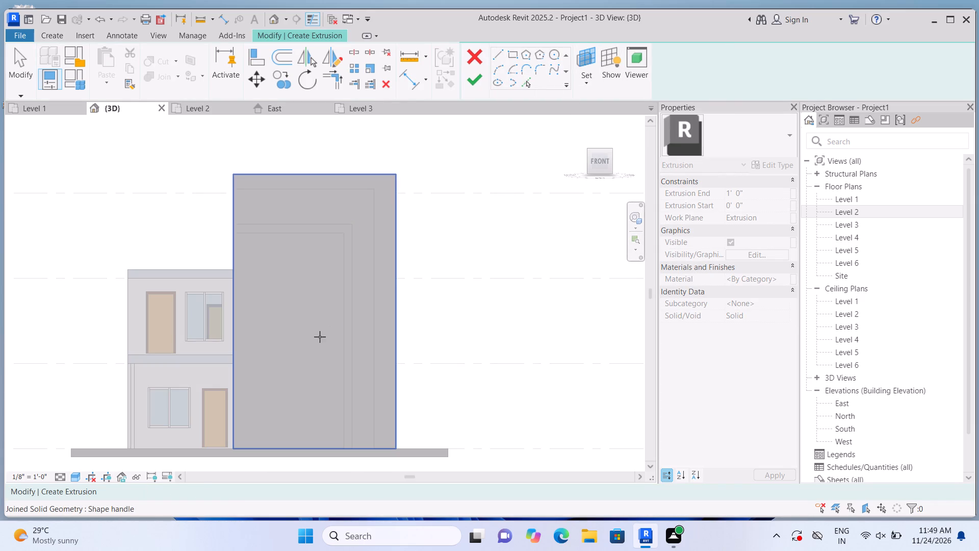
pyautogui.click(318, 337)
pyautogui.scroll(-2, 485, 300)
pyautogui.scroll(1, 458, 332)
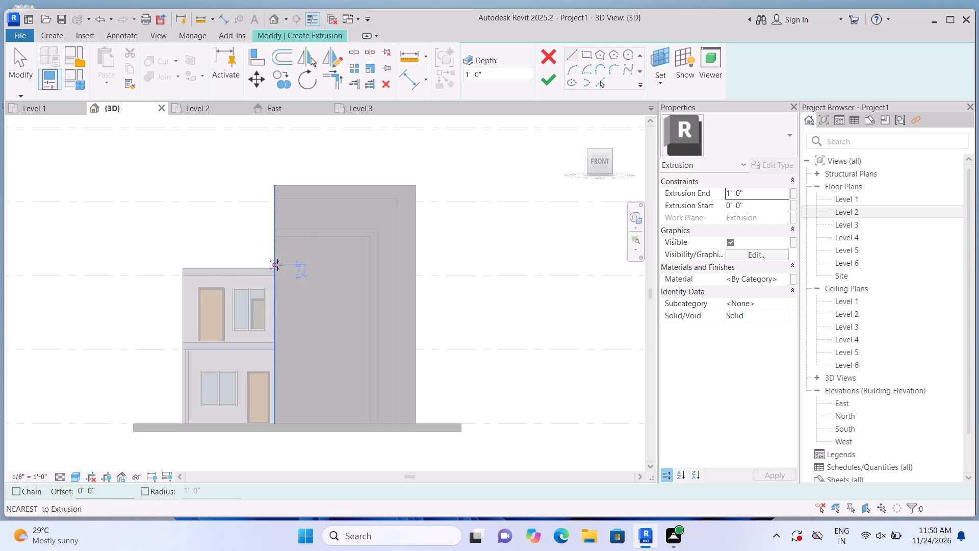
pyautogui.moveTo(277, 265); pyautogui.dragTo(267, 221, button='middle')
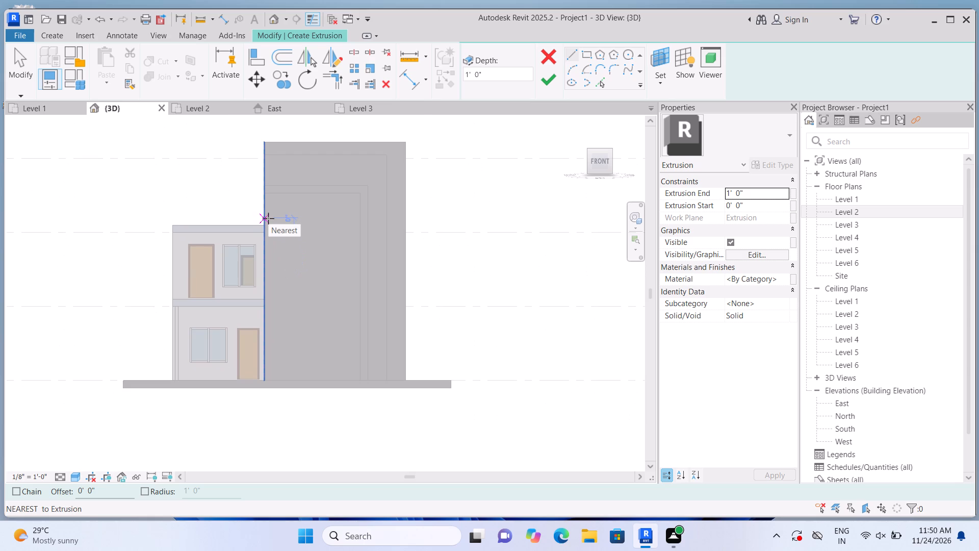
pyautogui.click(264, 195)
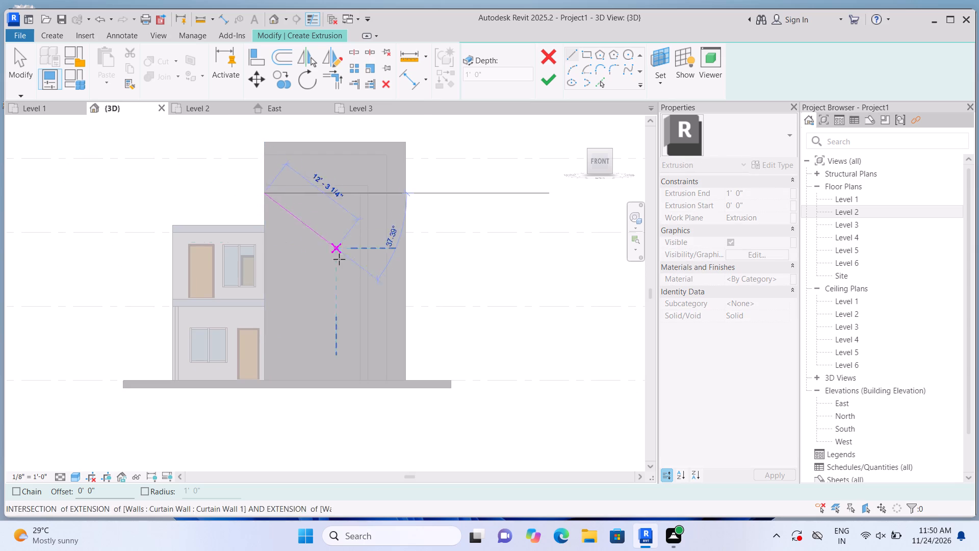
pyautogui.click(584, 57)
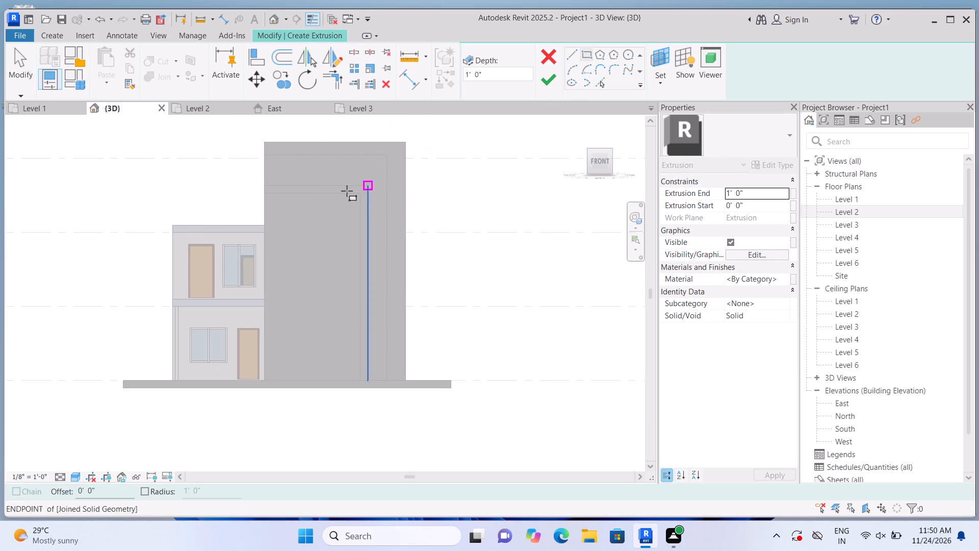
pyautogui.scroll(1, 265, 211)
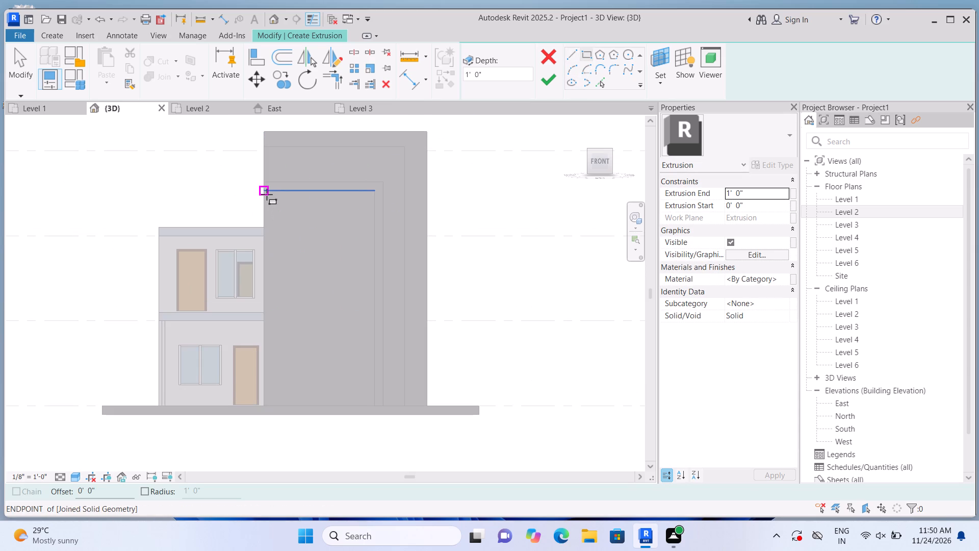
pyautogui.click(267, 193)
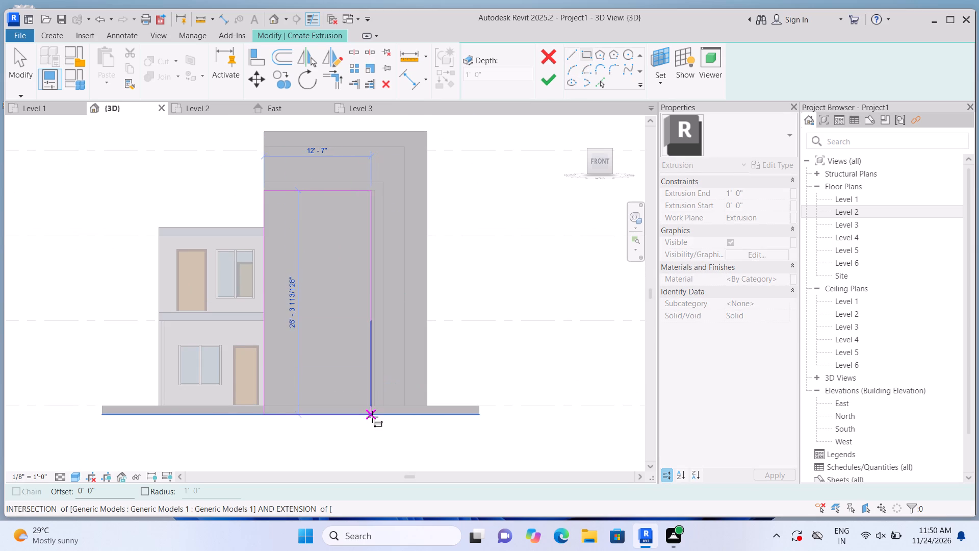
pyautogui.scroll(6, 372, 417)
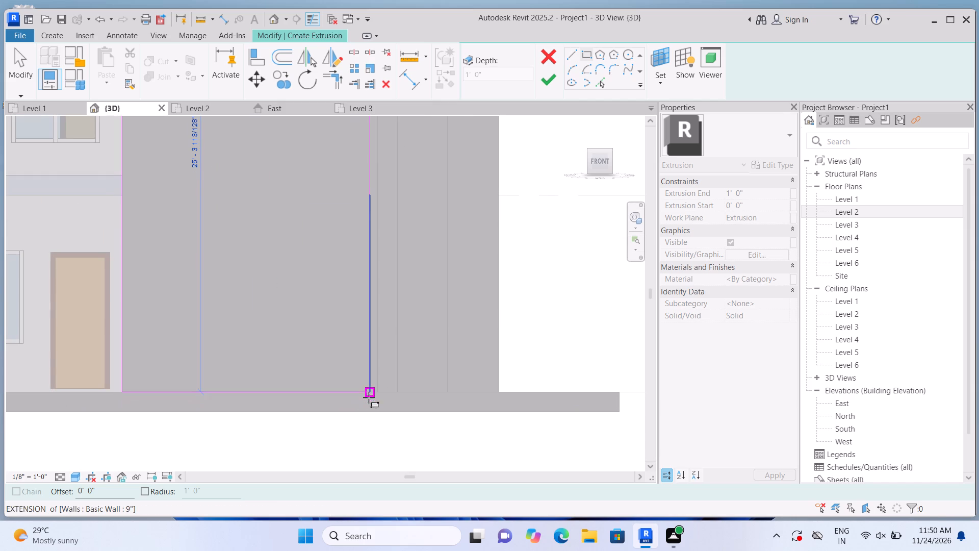
pyautogui.click(374, 394)
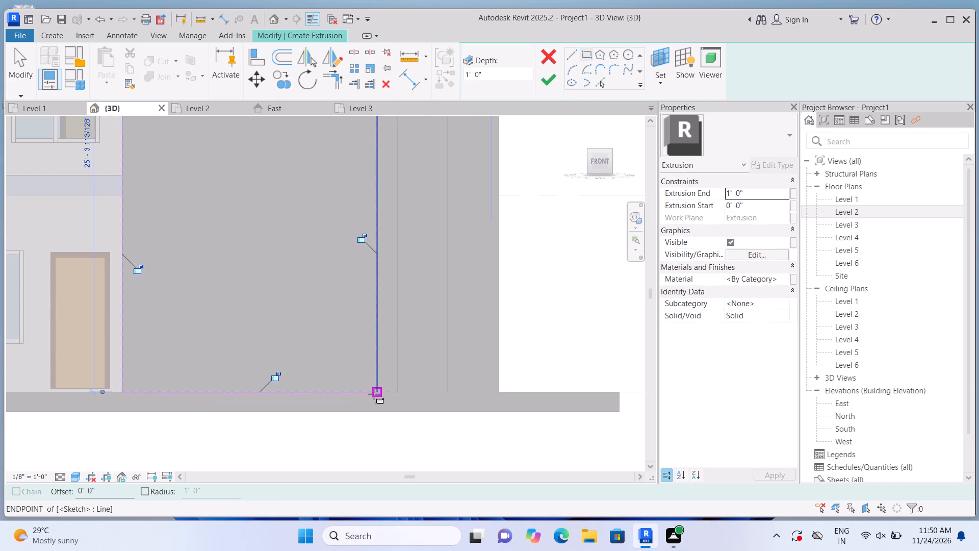
pyautogui.click(540, 78)
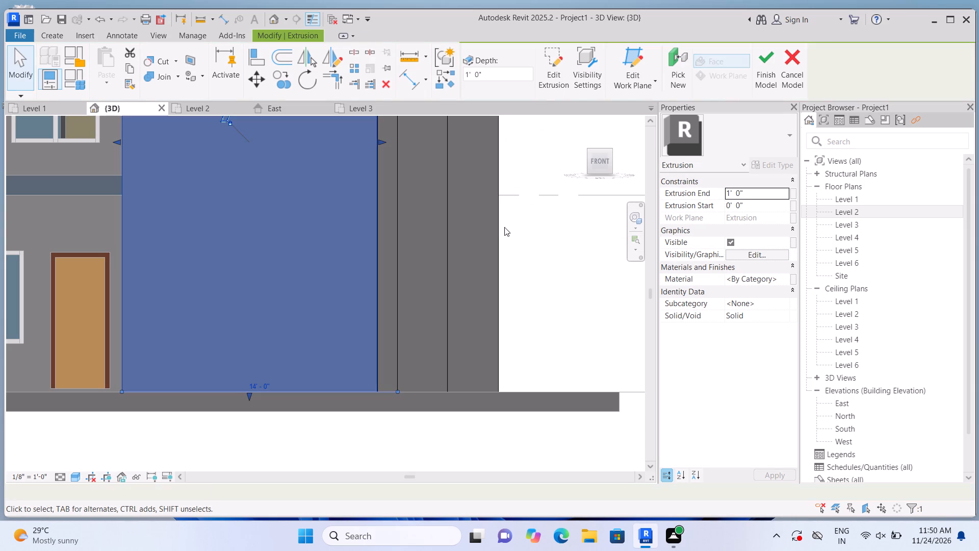
# Set the new infill panel's extrusion end to 9".
pyautogui.click(771, 191)
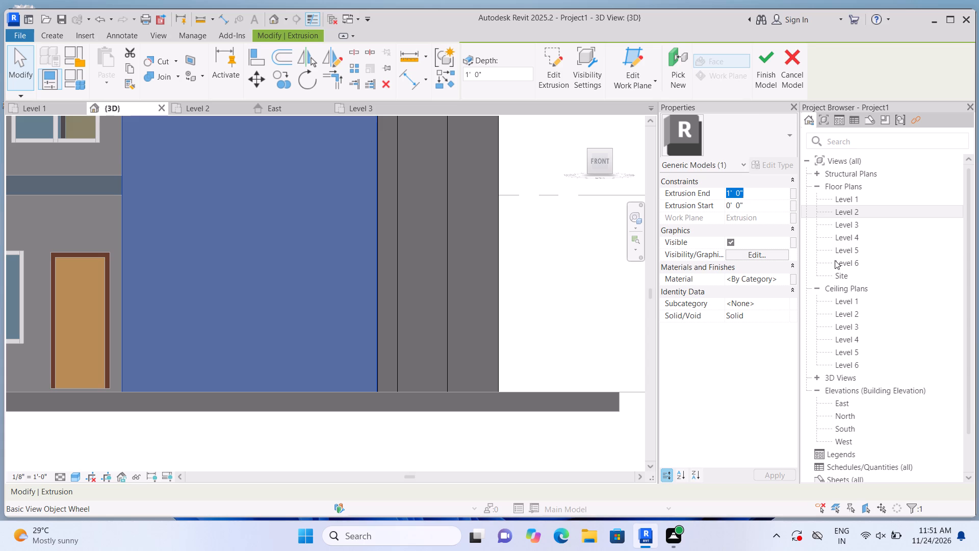
pyautogui.click(772, 190)
pyautogui.press('BackSpace')
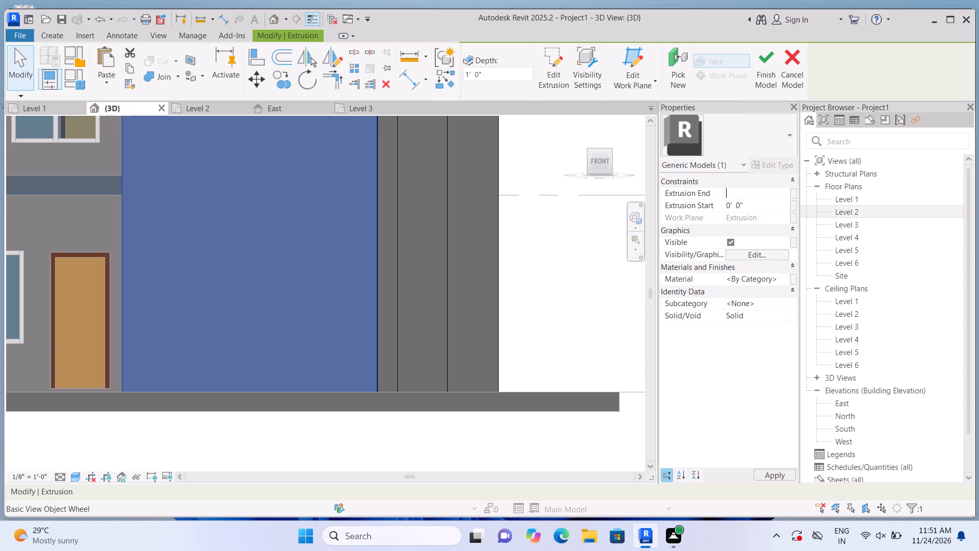
pyautogui.write('9"')
pyautogui.press('Return')
pyautogui.click(536, 241)
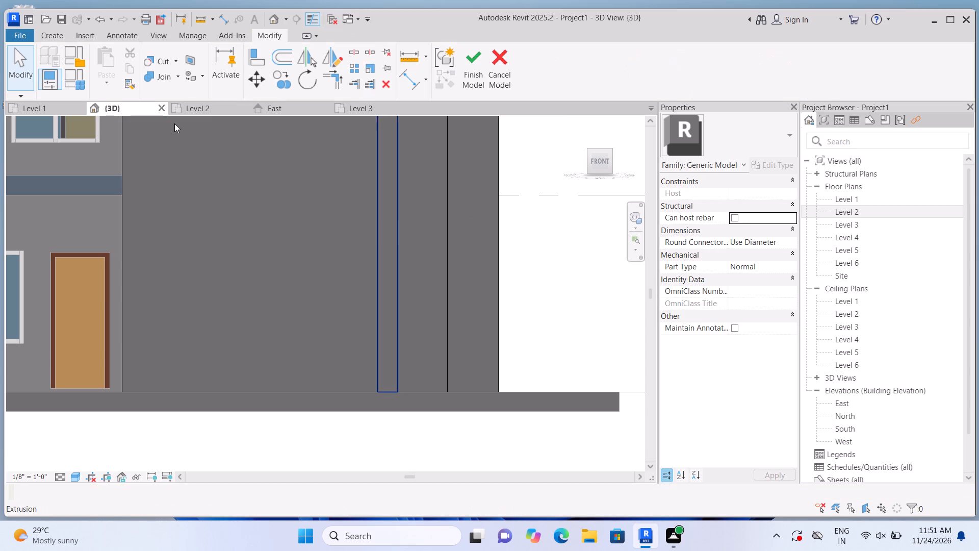
# Examine the feature wall's nested frames and the recessed infill panel in 3D from the front corners and the porch side.
pyautogui.click(272, 19)
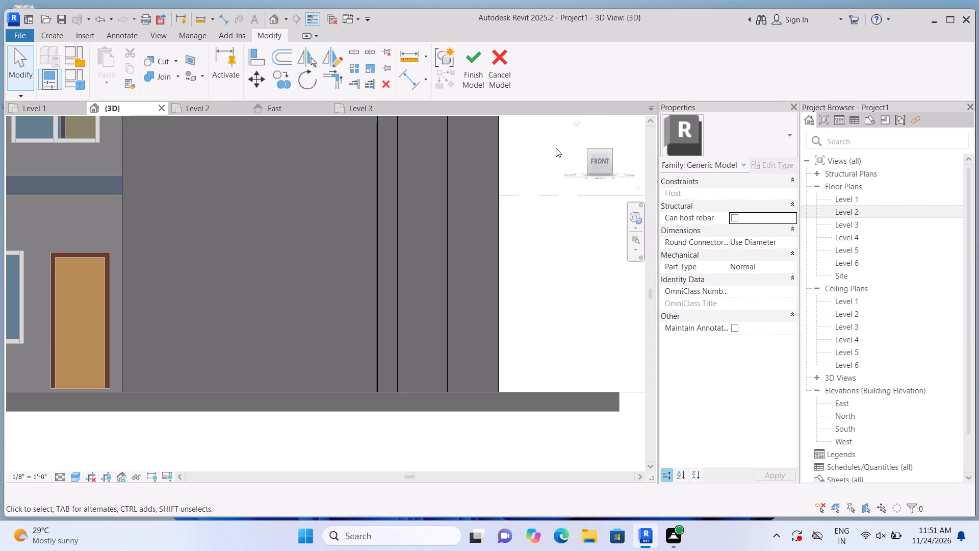
pyautogui.click(579, 121)
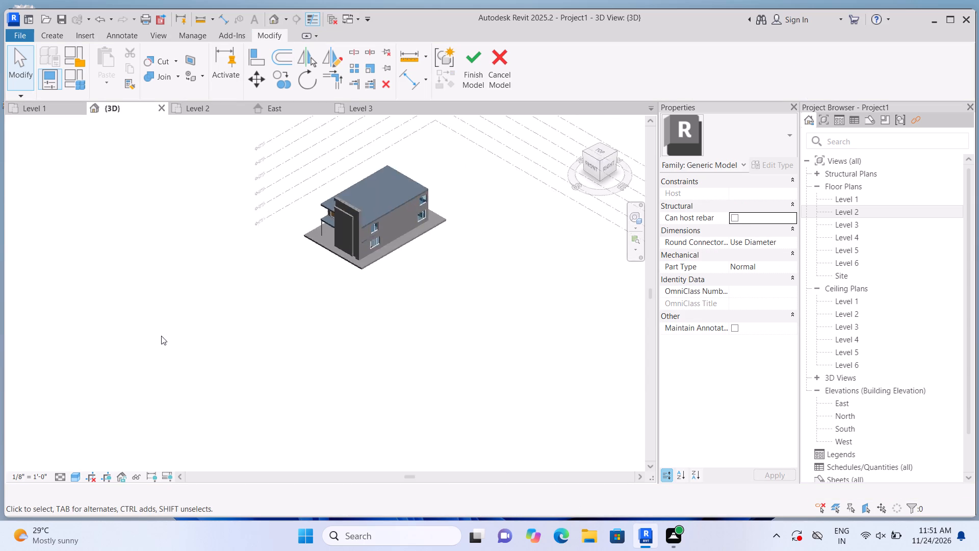
pyautogui.scroll(2, 159, 342)
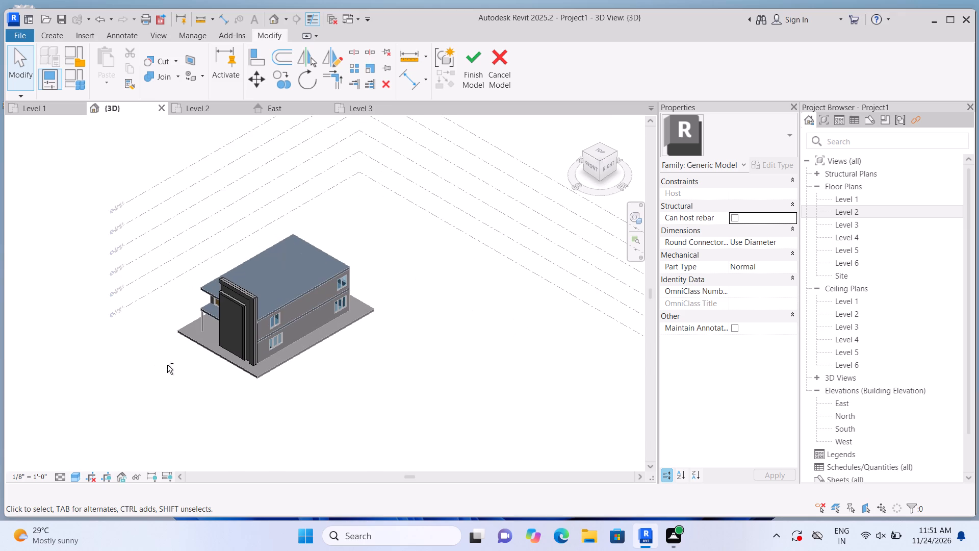
pyautogui.scroll(1, 168, 357)
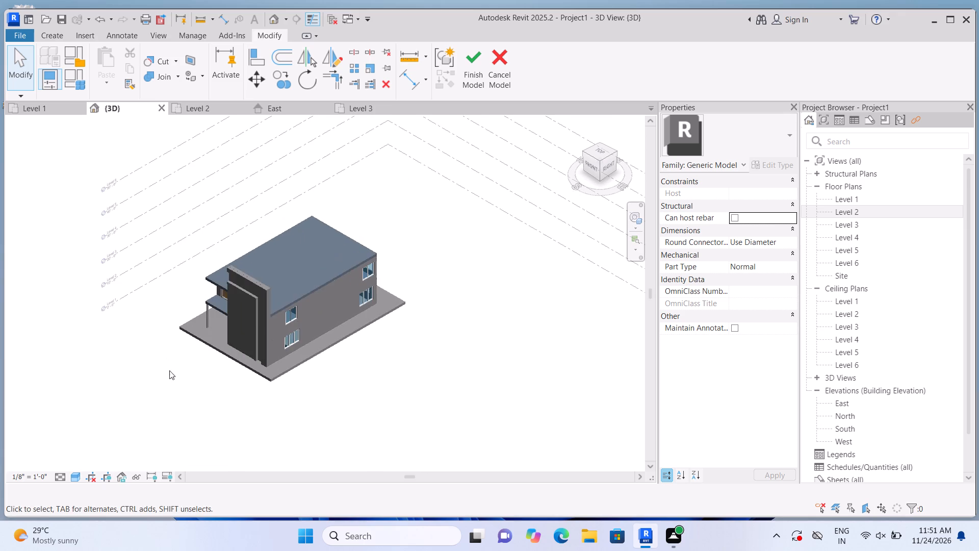
pyautogui.scroll(1, 108, 367)
pyautogui.keyDown('shift'); pyautogui.moveTo(93, 365); pyautogui.dragTo(131, 383, button='middle'); pyautogui.keyUp('shift')
pyautogui.keyDown('shift'); pyautogui.moveTo(194, 413); pyautogui.dragTo(204, 396, button='middle'); pyautogui.keyUp('shift')
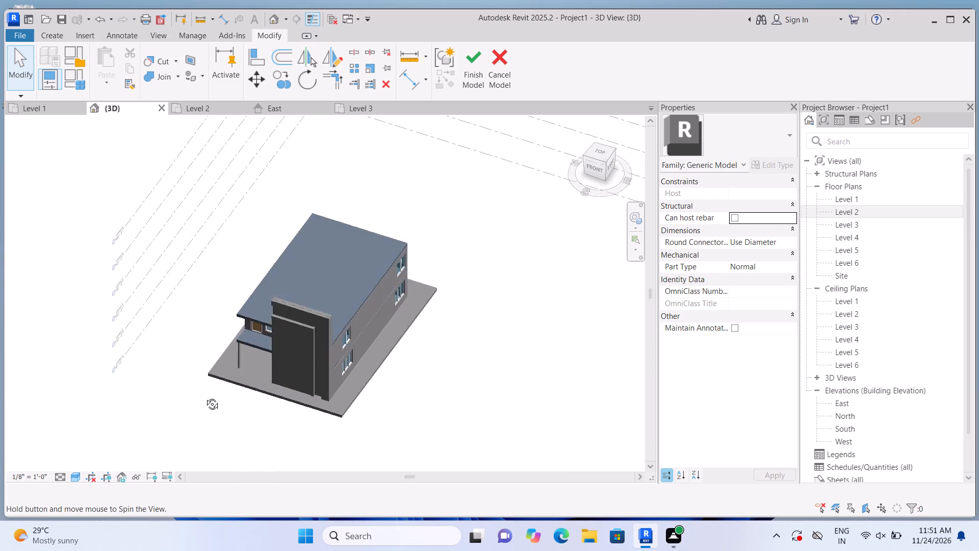
pyautogui.keyDown('shift'); pyautogui.moveTo(204, 396); pyautogui.dragTo(260, 353, button='middle'); pyautogui.keyUp('shift')
pyautogui.keyDown('shift'); pyautogui.moveTo(207, 427); pyautogui.dragTo(321, 421, button='middle'); pyautogui.keyUp('shift')
pyautogui.scroll(-2, 25, 448)
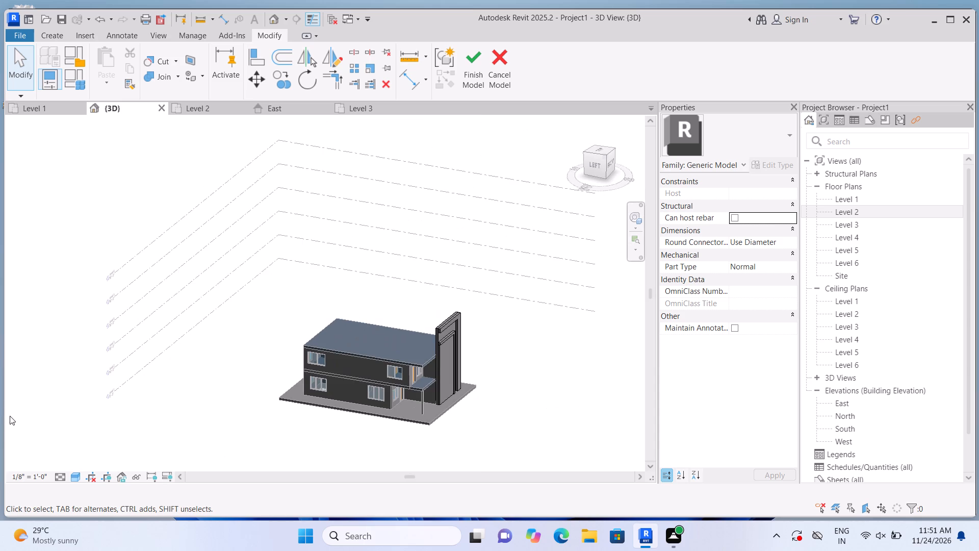
pyautogui.scroll(7, 458, 550)
pyautogui.scroll(5, 460, 459)
pyautogui.moveTo(481, 253); pyautogui.dragTo(464, 295, button='middle')
pyautogui.middleClick(464, 295)
pyautogui.scroll(1, 462, 299)
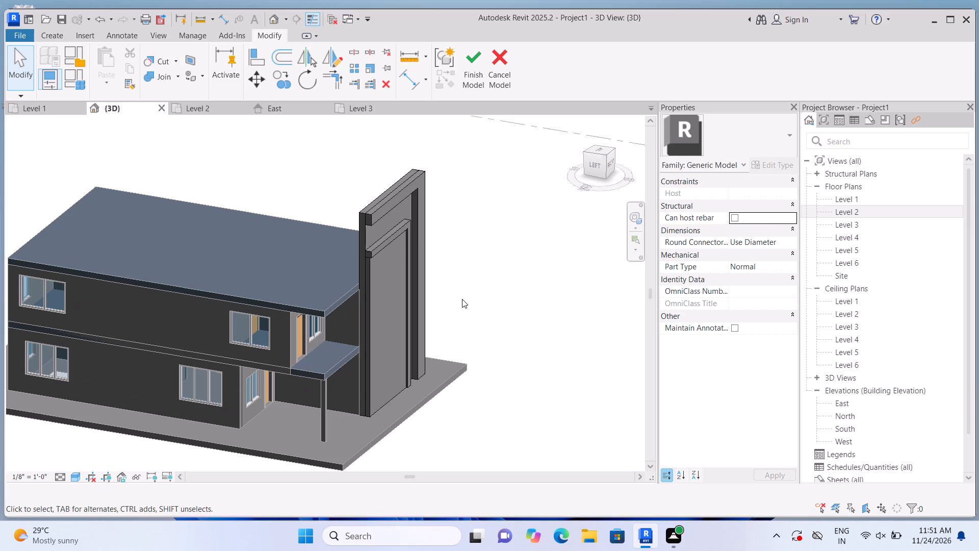
pyautogui.scroll(3, 460, 300)
pyautogui.scroll(2, 421, 344)
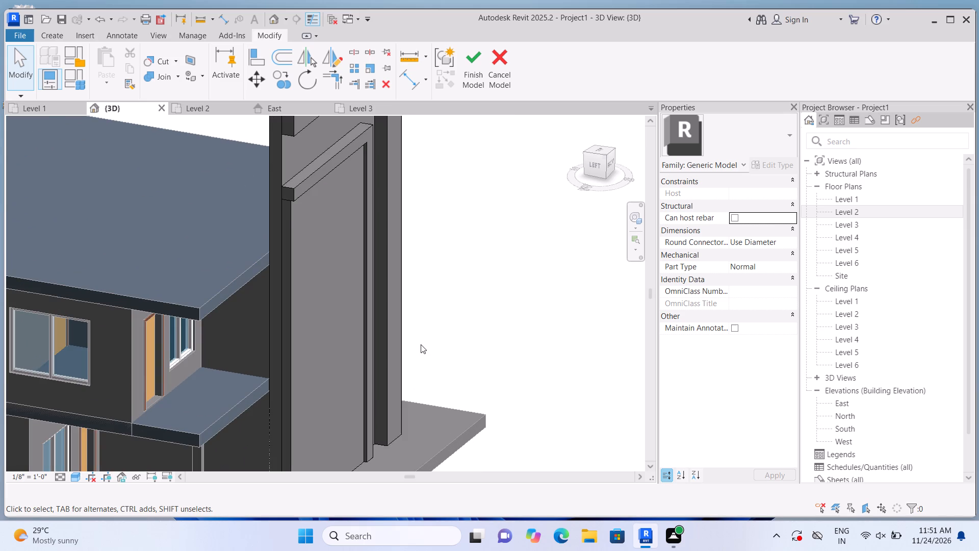
pyautogui.scroll(-2, 421, 344)
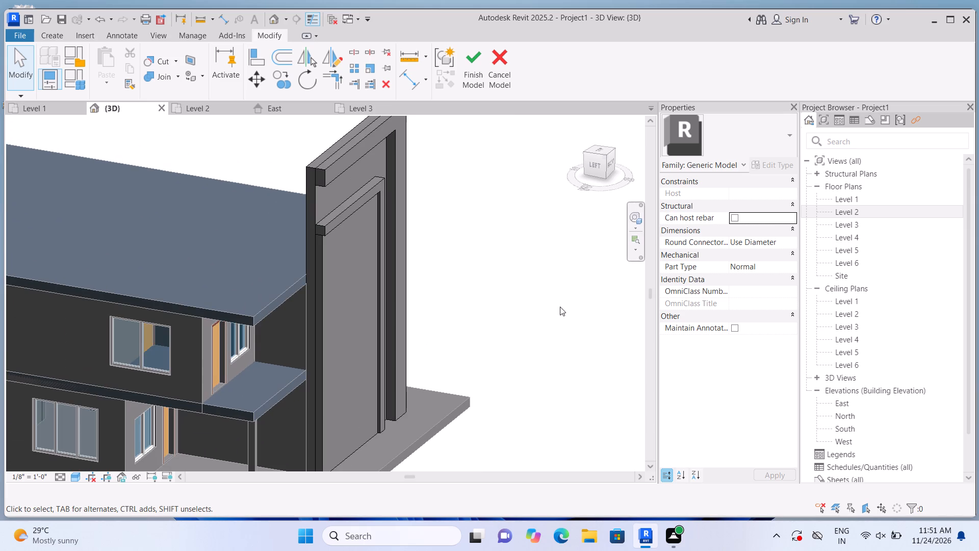
pyautogui.keyDown('shift'); pyautogui.middleClick(481, 342); pyautogui.keyUp('shift')
pyautogui.scroll(-2, 480, 306)
pyautogui.keyDown('shift'); pyautogui.moveTo(444, 439); pyautogui.dragTo(500, 421, button='middle'); pyautogui.keyUp('shift')
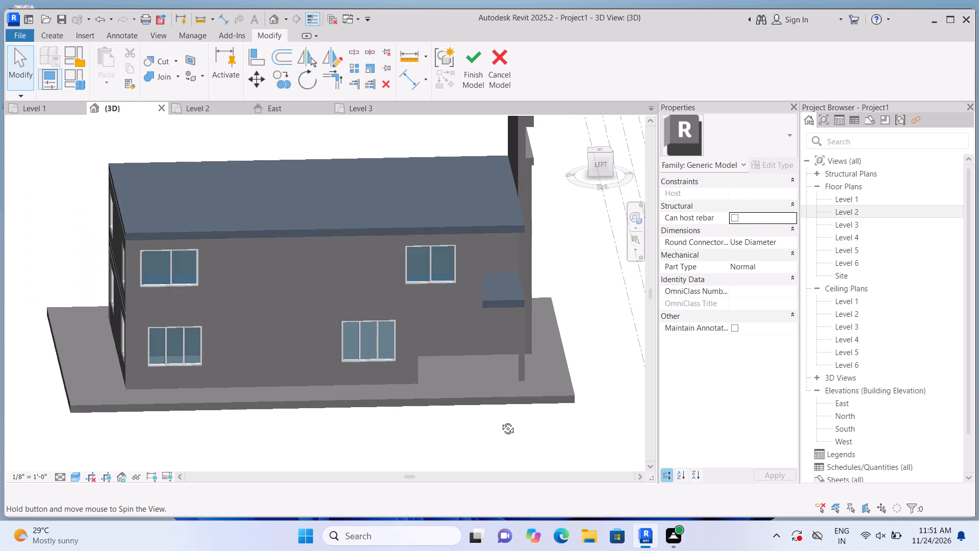
pyautogui.keyDown('shift'); pyautogui.moveTo(500, 421); pyautogui.dragTo(223, 400, button='middle'); pyautogui.keyUp('shift')
pyautogui.scroll(-2, 339, 366)
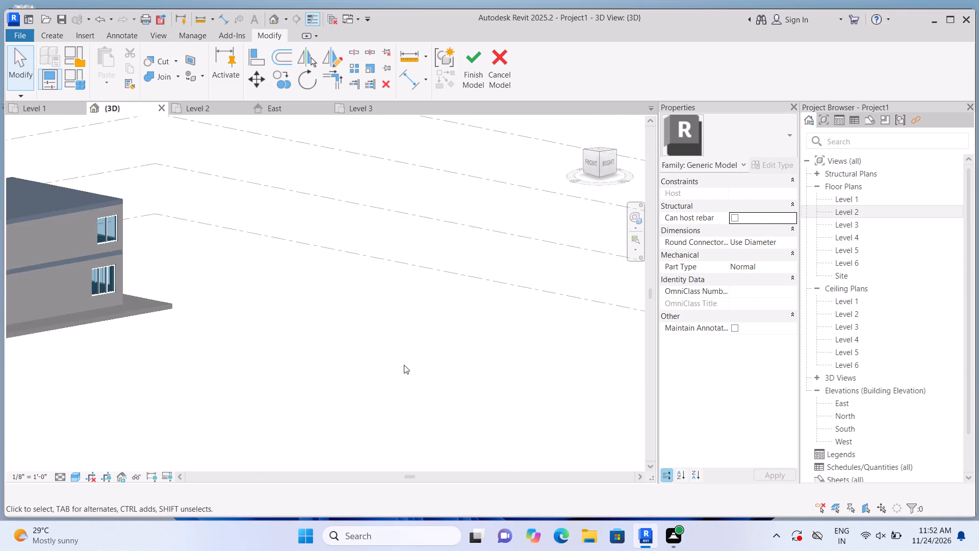
pyautogui.scroll(-5, 404, 365)
pyautogui.scroll(7, 153, 302)
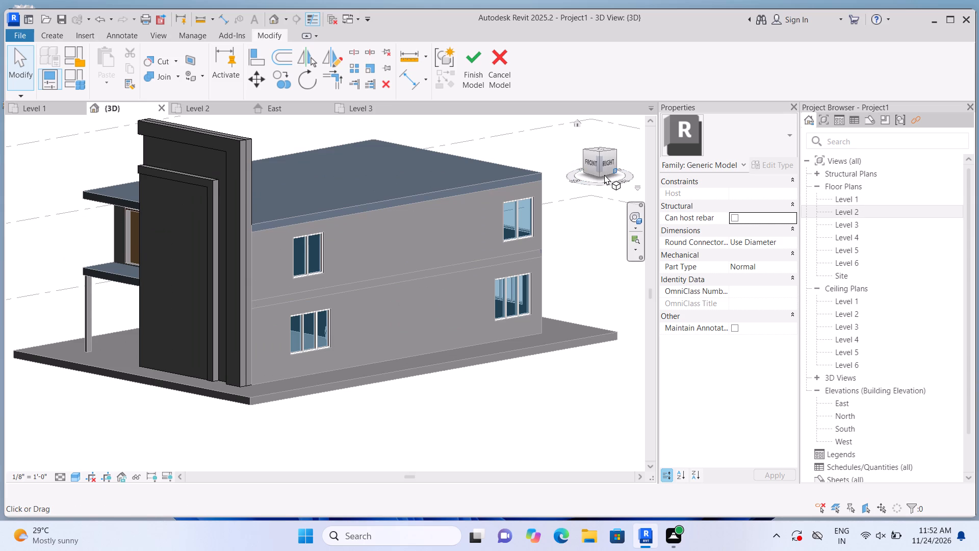
# Face the feature wall straight on from the front, with its infill panel, nested frames and the porch in view.
pyautogui.click(591, 163)
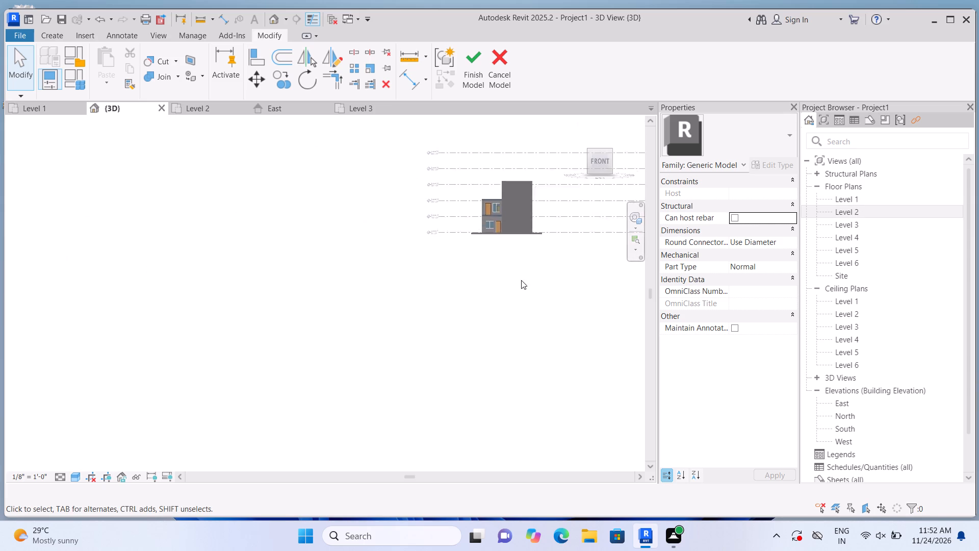
pyautogui.scroll(7, 207, 365)
pyautogui.scroll(2, 251, 272)
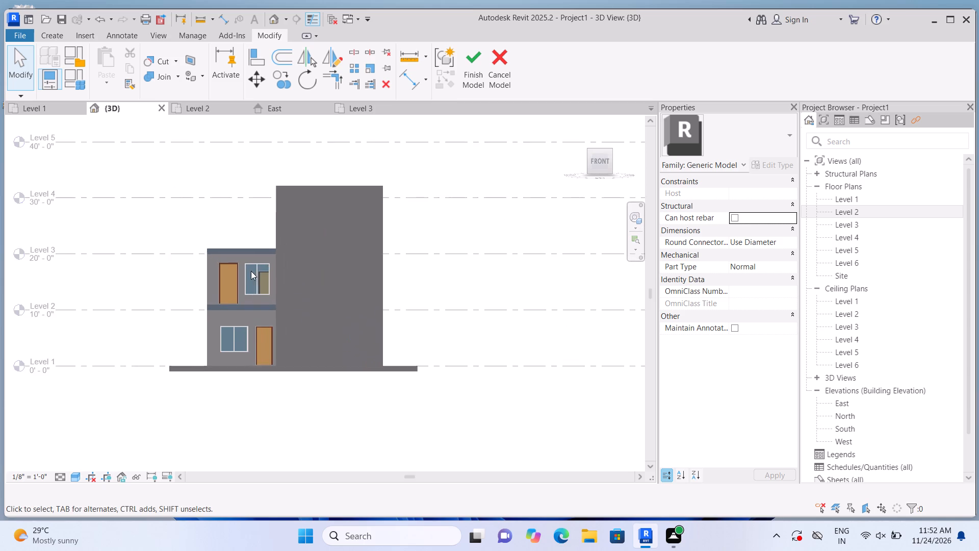
pyautogui.scroll(2, 251, 271)
pyautogui.moveTo(250, 248); pyautogui.dragTo(243, 281, button='middle')
pyautogui.scroll(1, 243, 281)
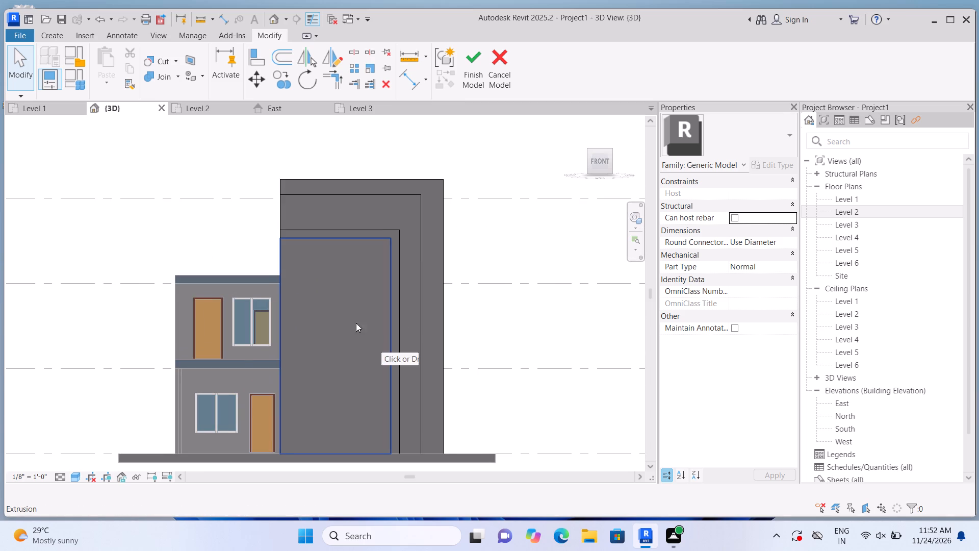
pyautogui.scroll(-1, 315, 257)
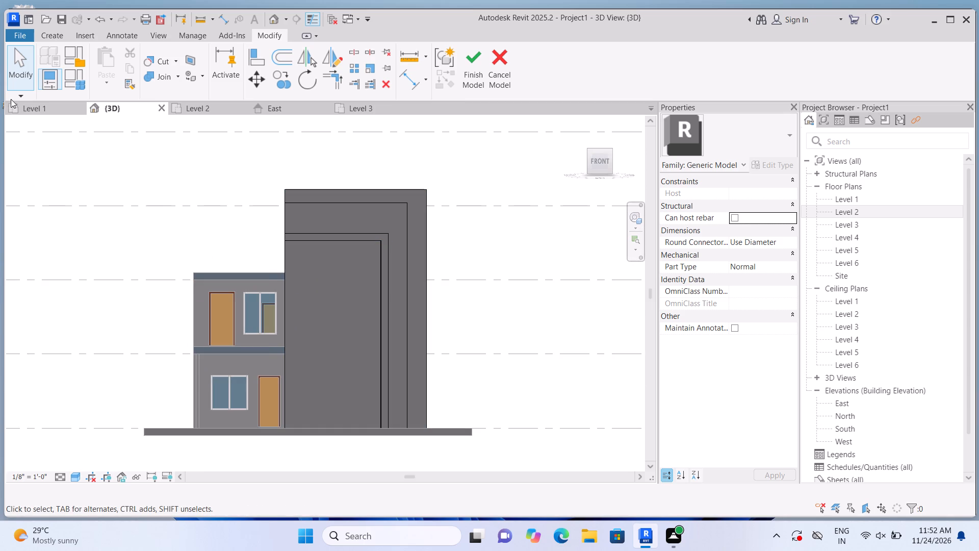
# Sketch a void-extrusion rectangle about 9'-0" wide by 19'-0" high on the infill panel's face, starting at its porch-side edge just below Level 3.
pyautogui.click(56, 38)
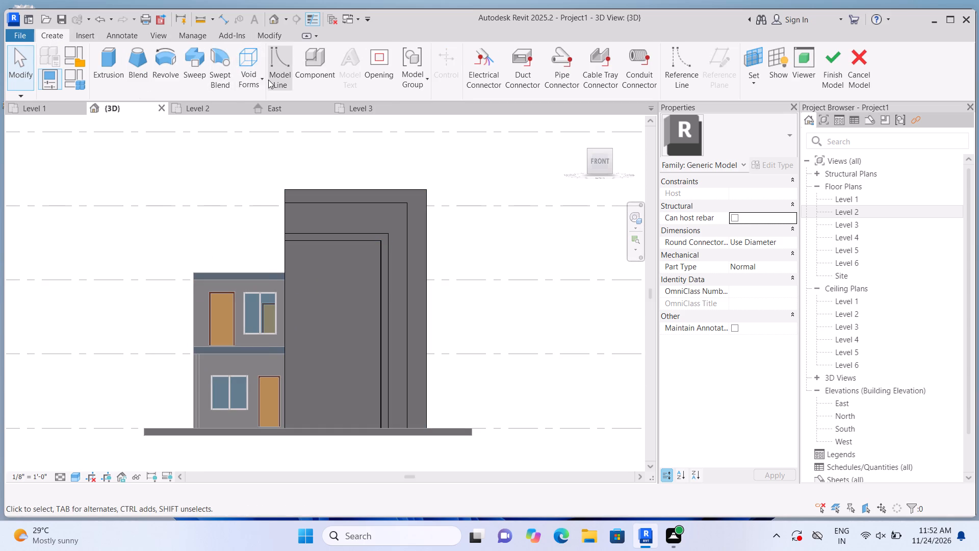
pyautogui.click(262, 79)
pyautogui.click(263, 98)
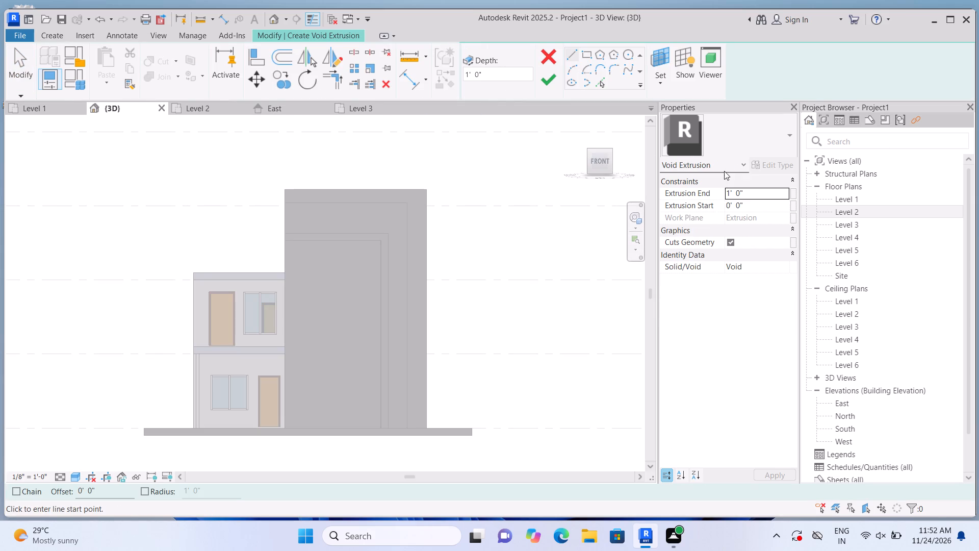
pyautogui.click(664, 77)
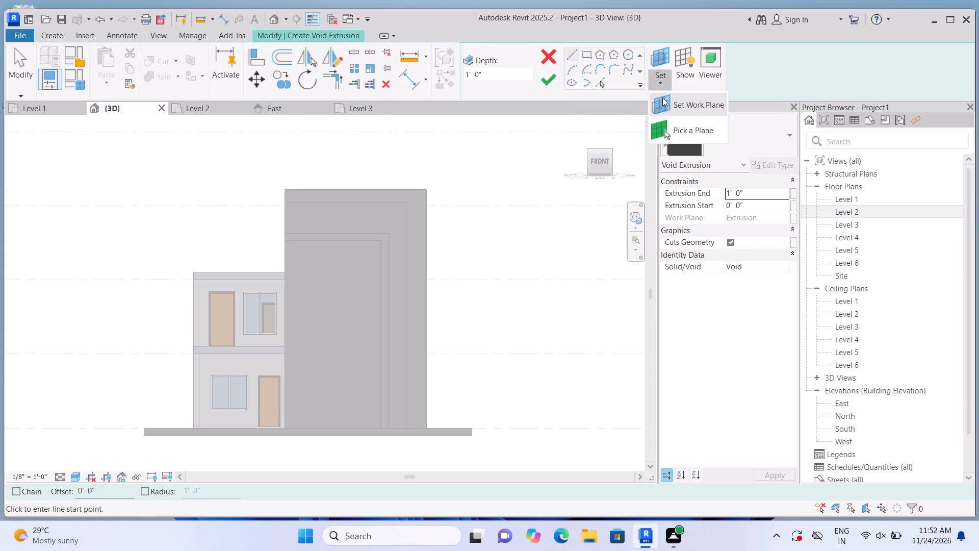
pyautogui.click(664, 128)
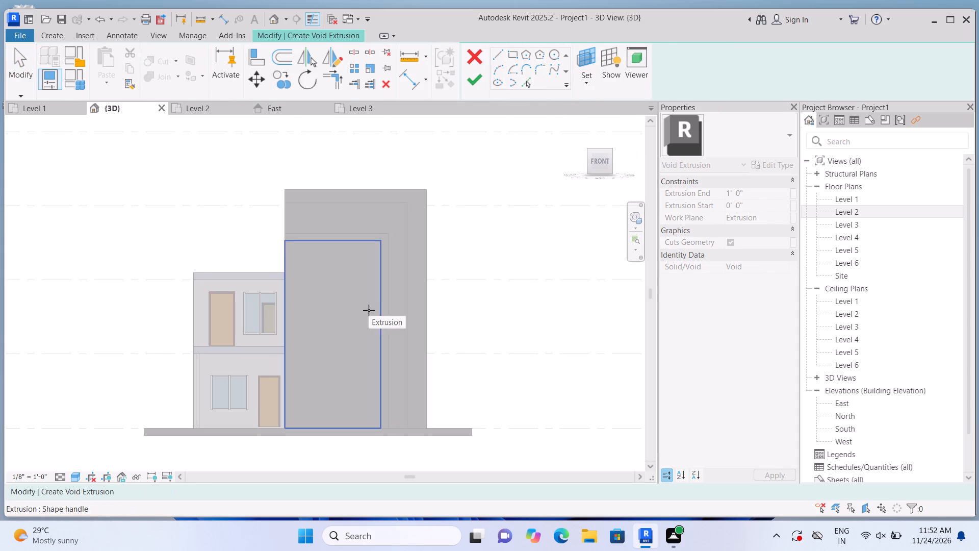
pyautogui.click(369, 310)
pyautogui.click(588, 59)
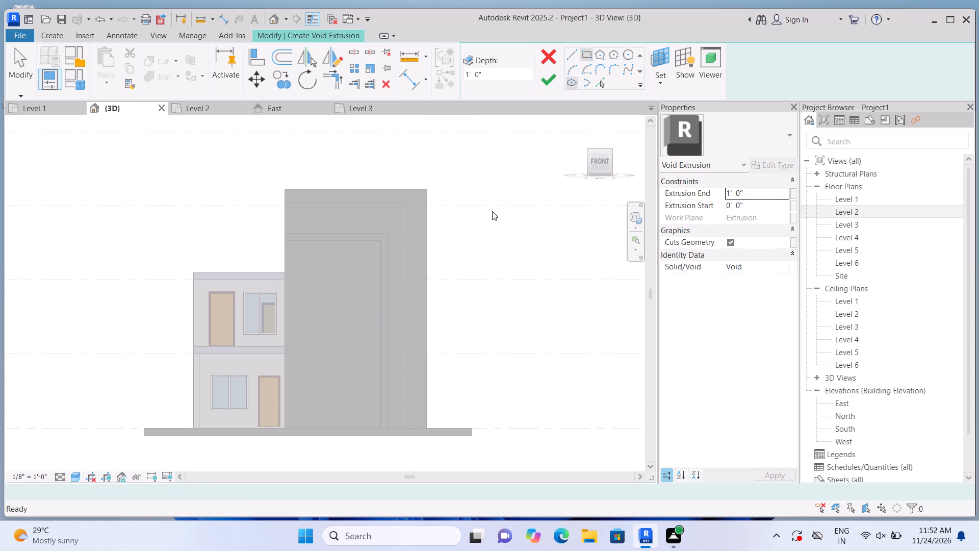
pyautogui.scroll(-1, 446, 202)
pyautogui.scroll(1, 429, 304)
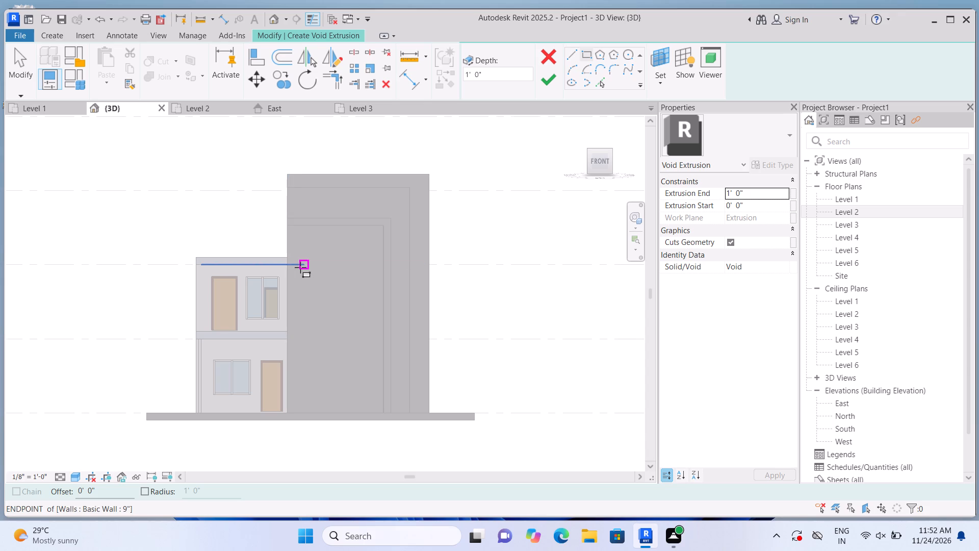
pyautogui.scroll(2, 300, 267)
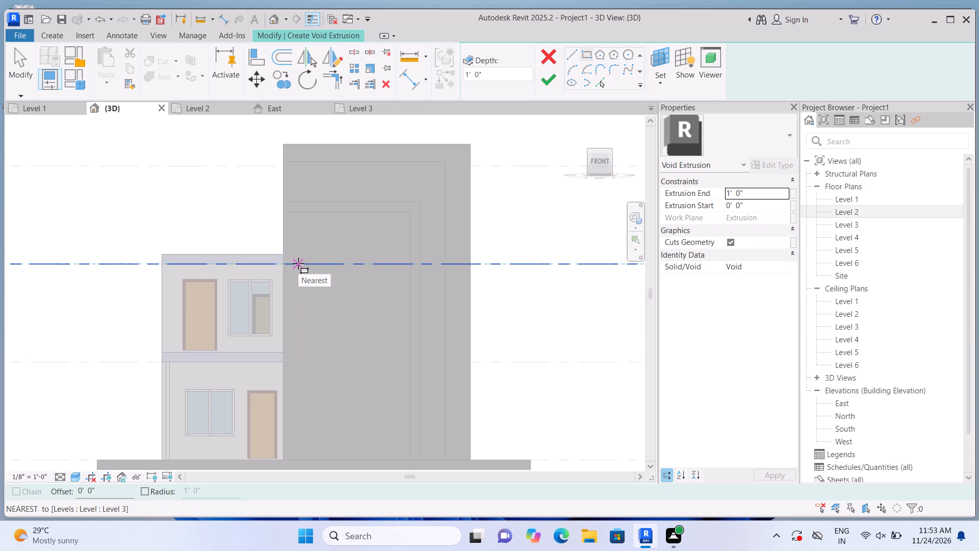
pyautogui.scroll(2, 310, 278)
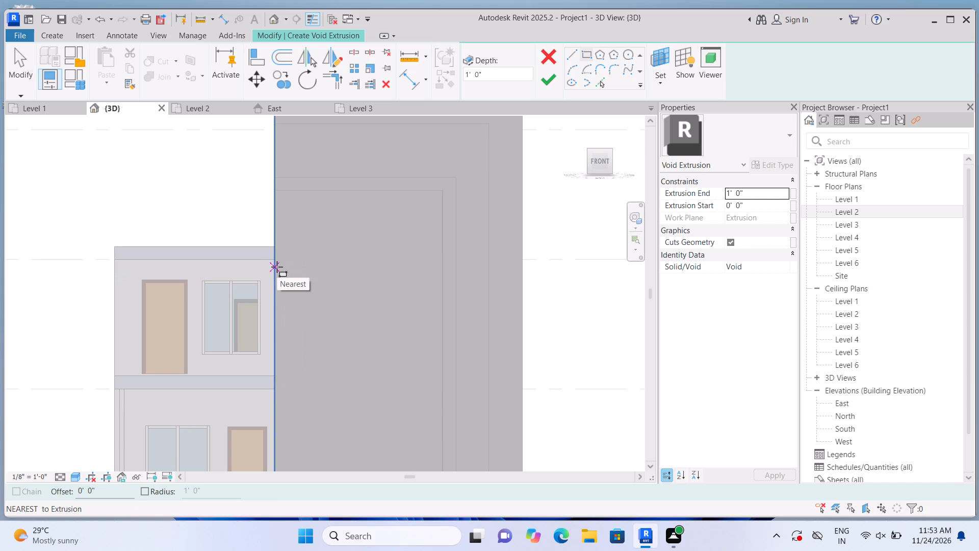
pyautogui.click(276, 267)
pyautogui.scroll(-2, 358, 320)
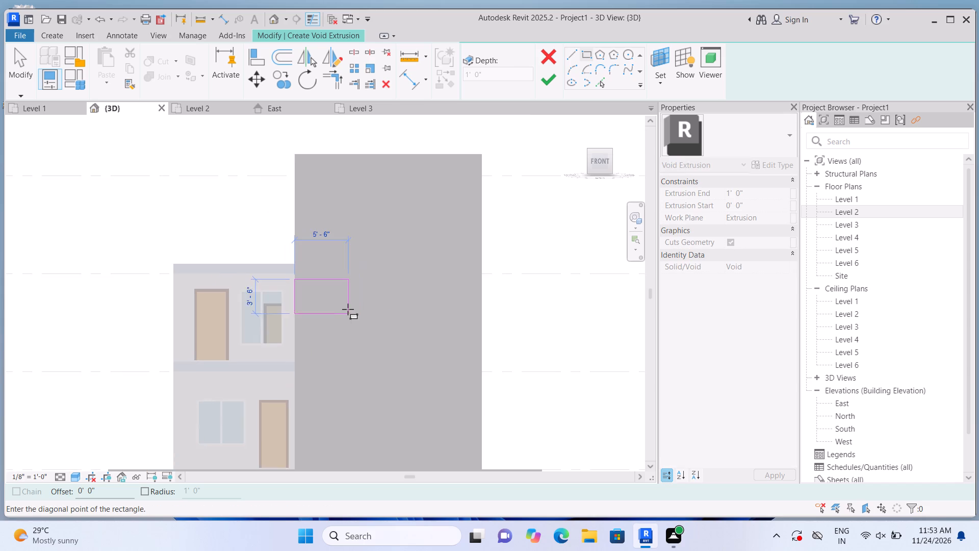
pyautogui.scroll(-1, 348, 309)
pyautogui.scroll(1, 395, 411)
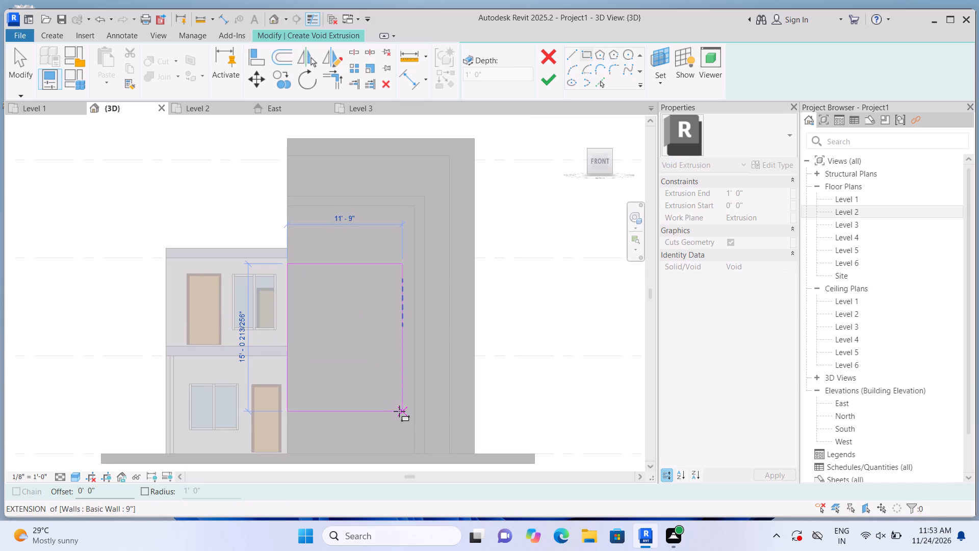
pyautogui.scroll(1, 408, 432)
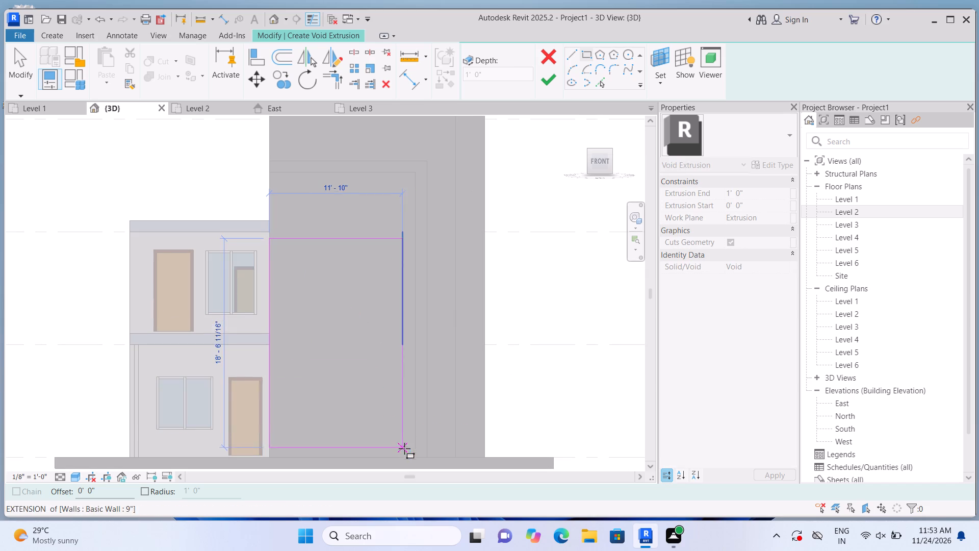
pyautogui.click(369, 450)
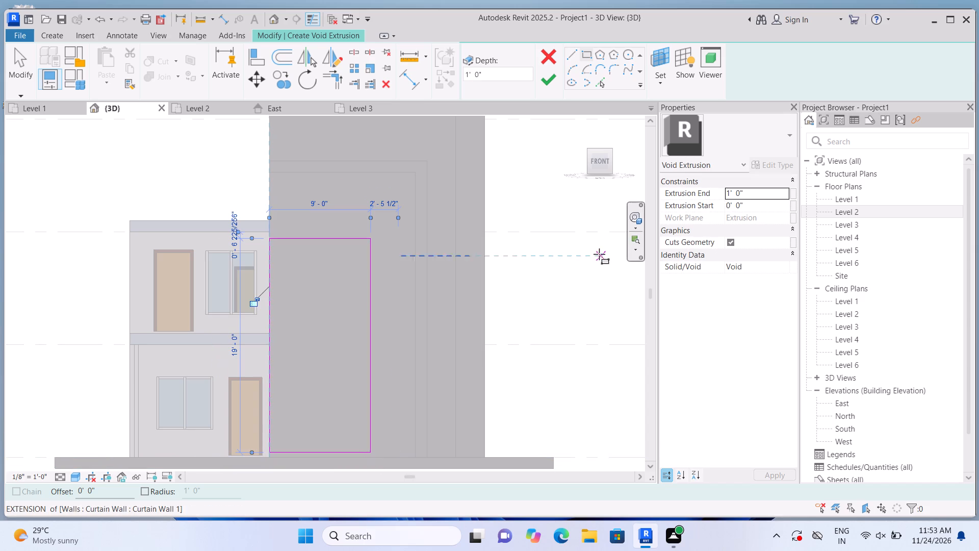
# Set the void's extrusion end to 7" and finish it to cut the rectangular recess into the infill panel.
pyautogui.click(756, 191)
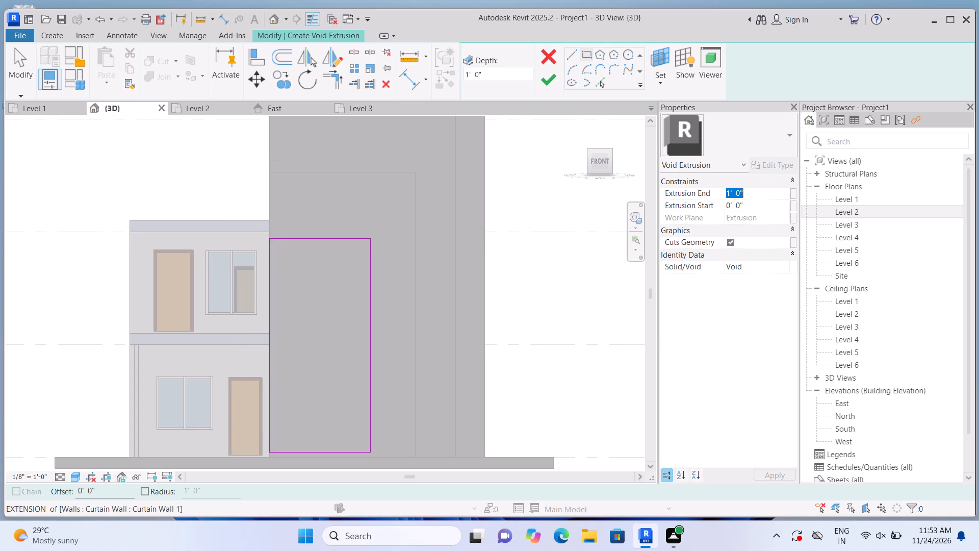
pyautogui.press('BackSpace')
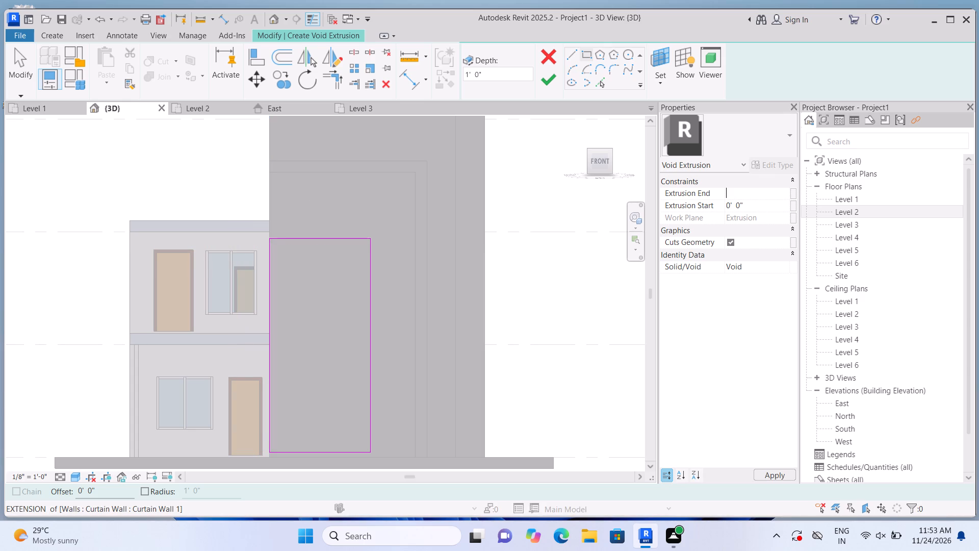
pyautogui.press('7')
pyautogui.hotkey('shift', '"')
pyautogui.press('Return')
pyautogui.click(550, 79)
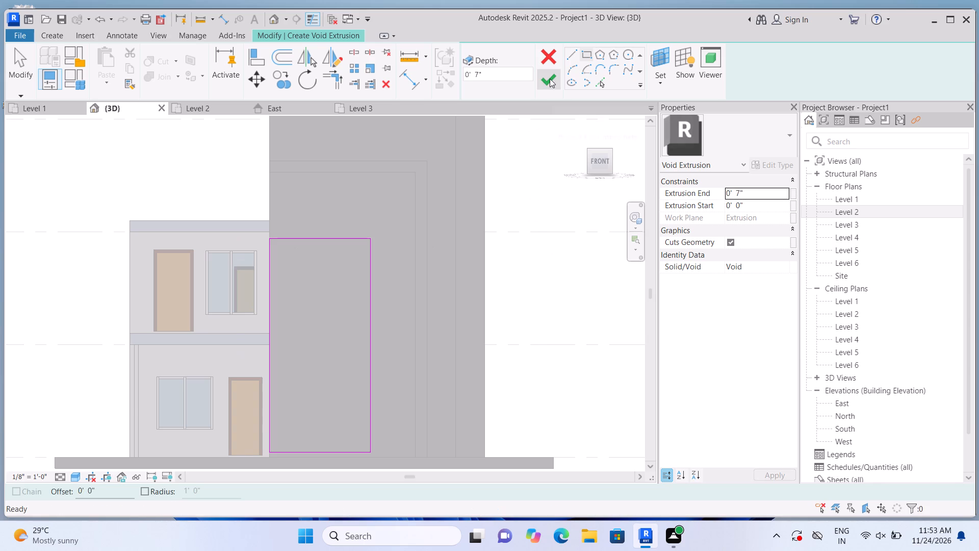
pyautogui.click(515, 272)
pyautogui.moveTo(536, 278); pyautogui.dragTo(509, 237, button='middle')
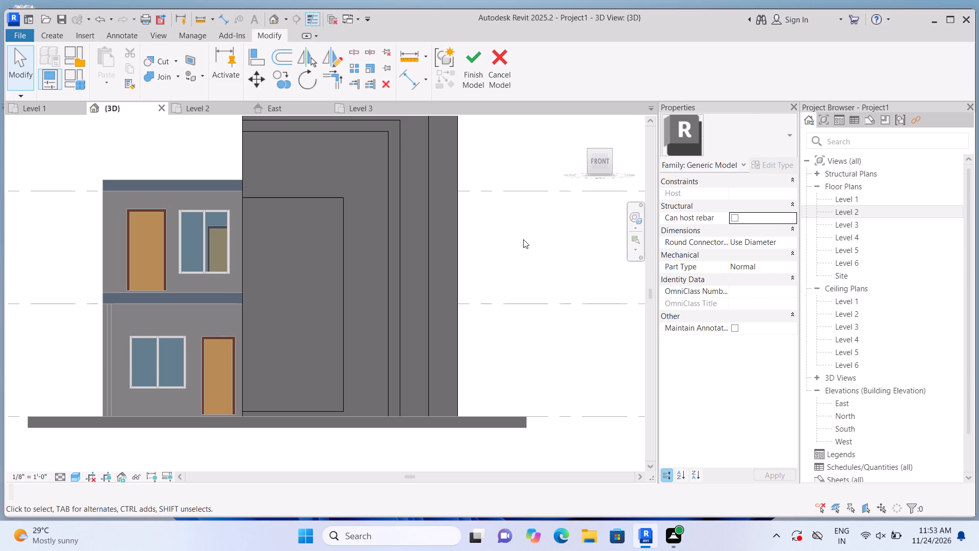
# Sketch a second void rectangle about 4'-6" by 19'-0" on the new recess's back face, covering the half away from the porch.
pyautogui.click(56, 35)
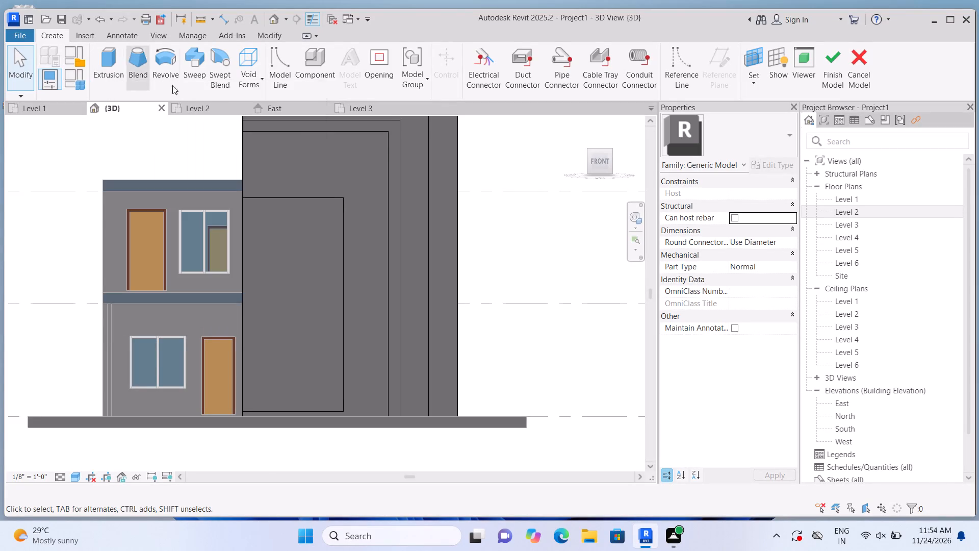
pyautogui.click(262, 78)
pyautogui.click(268, 101)
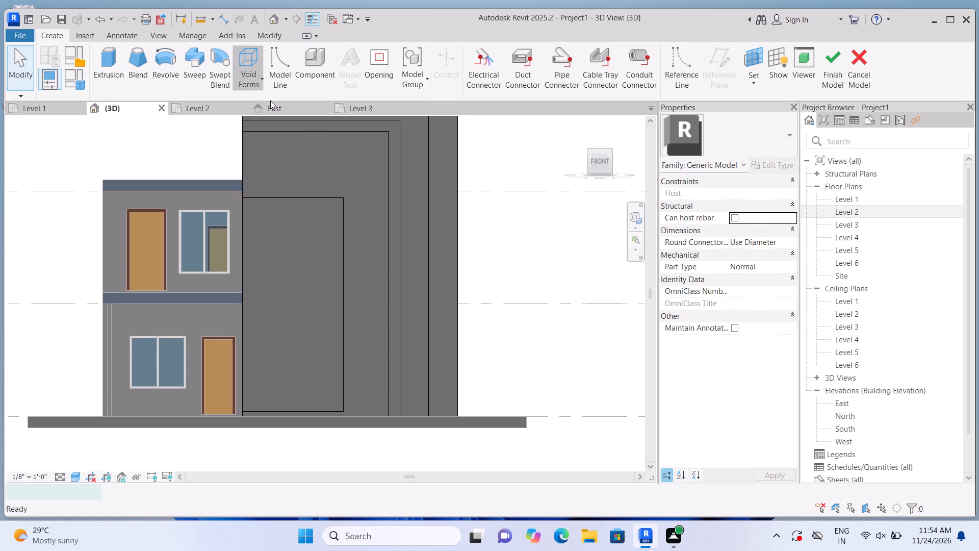
pyautogui.click(665, 87)
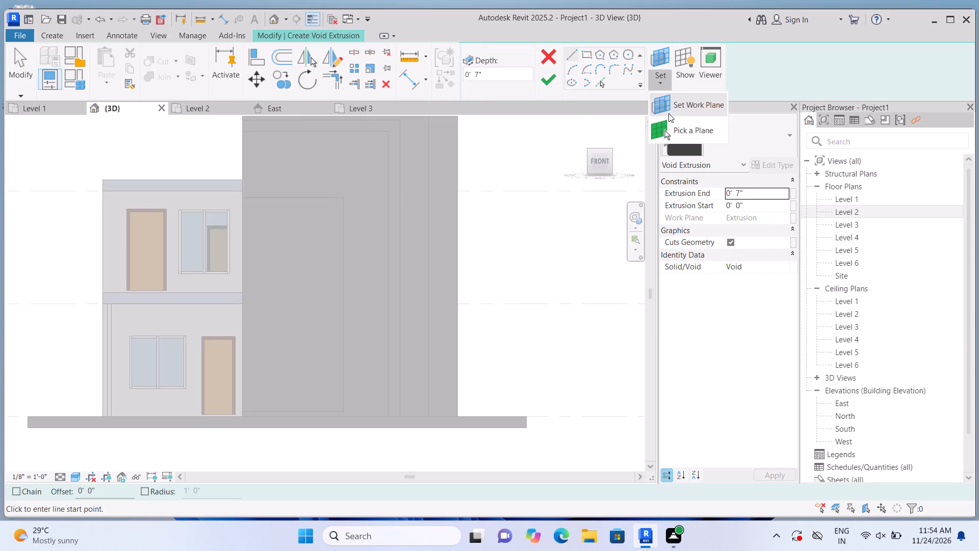
pyautogui.click(668, 126)
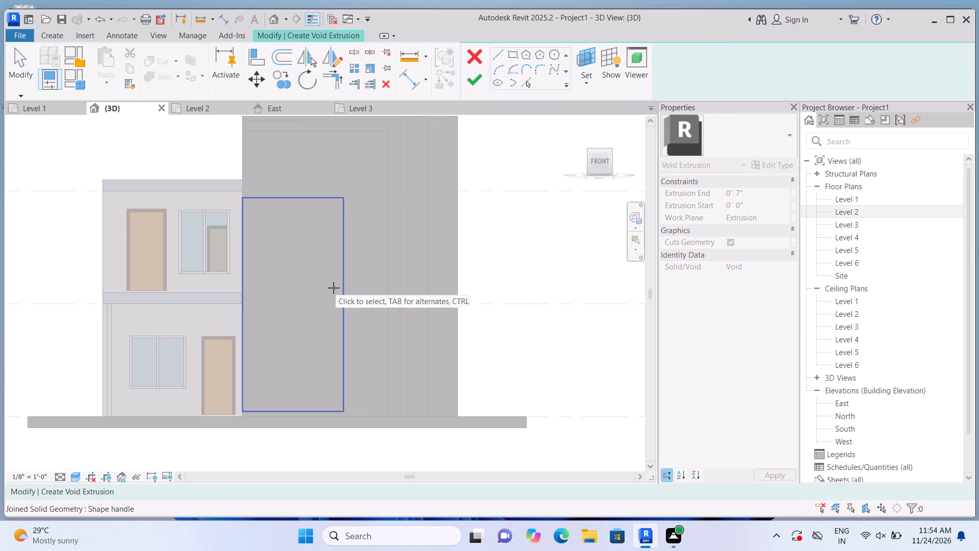
pyautogui.click(333, 288)
pyautogui.click(590, 53)
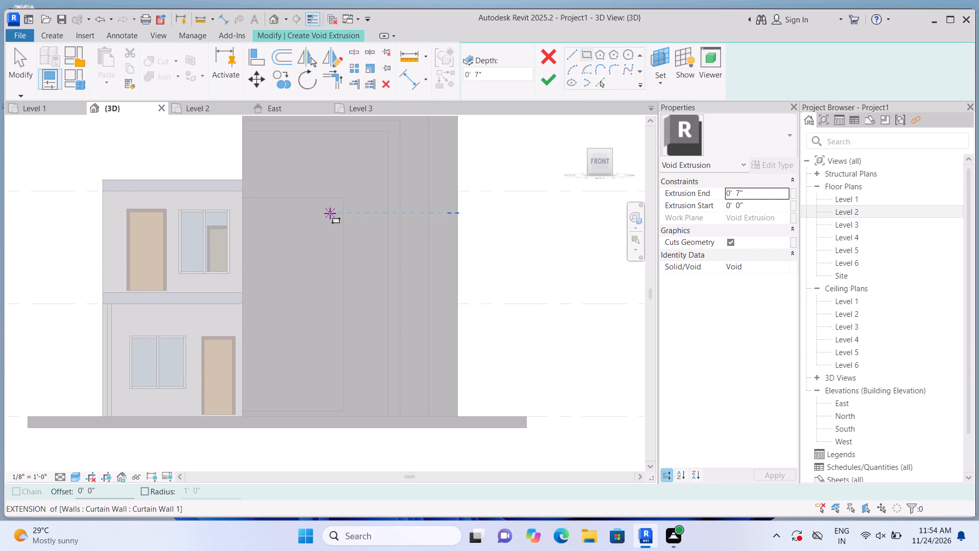
pyautogui.click(341, 201)
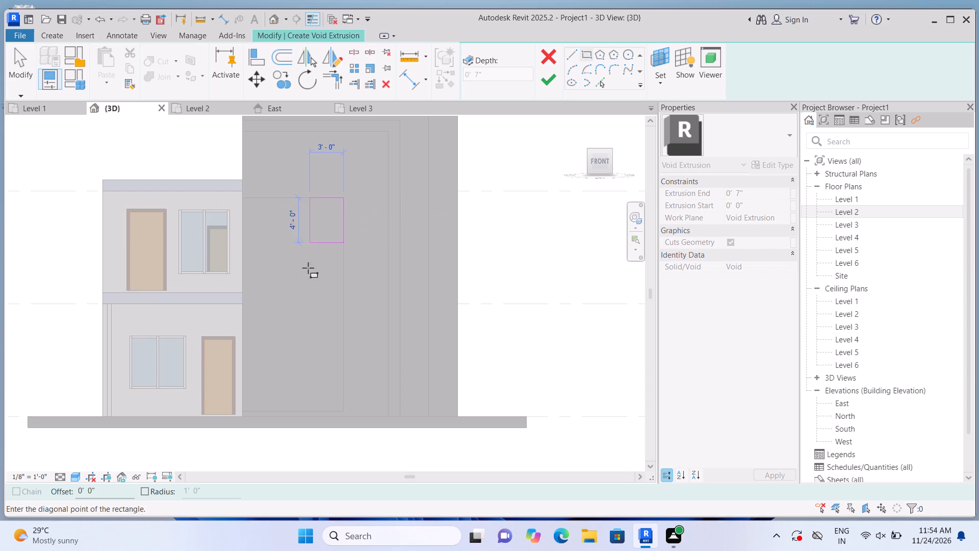
pyautogui.click(295, 411)
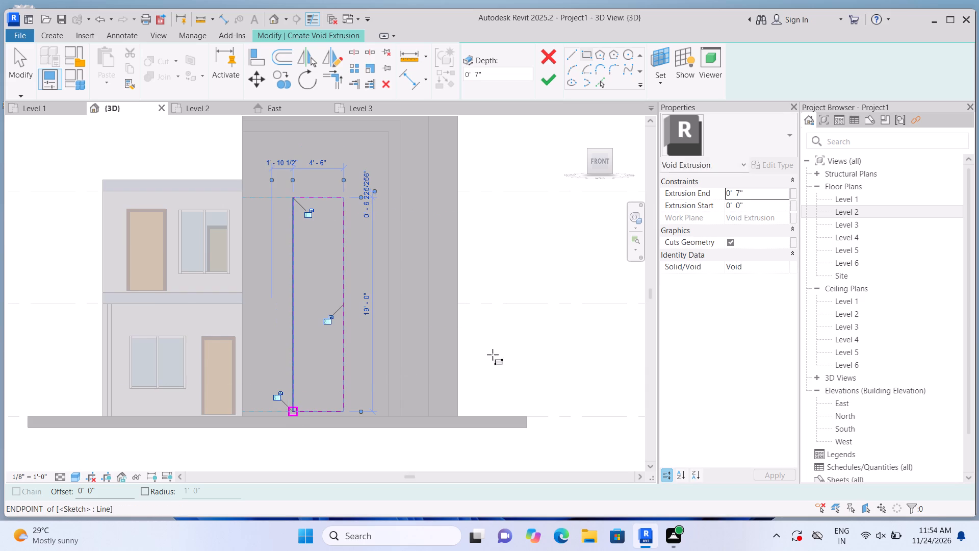
# Set the second void's extrusion end to 2" and finish it to deepen that half of the recess.
pyautogui.click(758, 192)
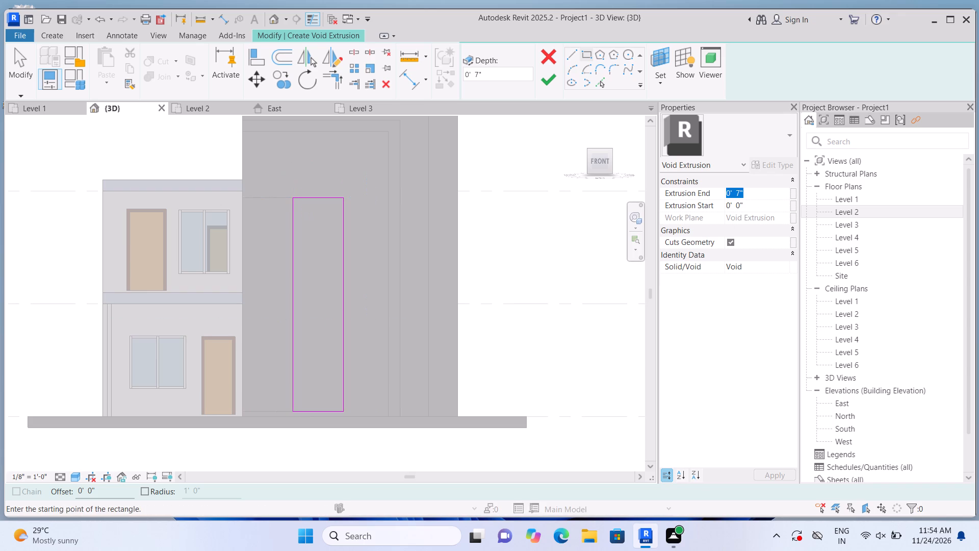
pyautogui.press('BackSpace')
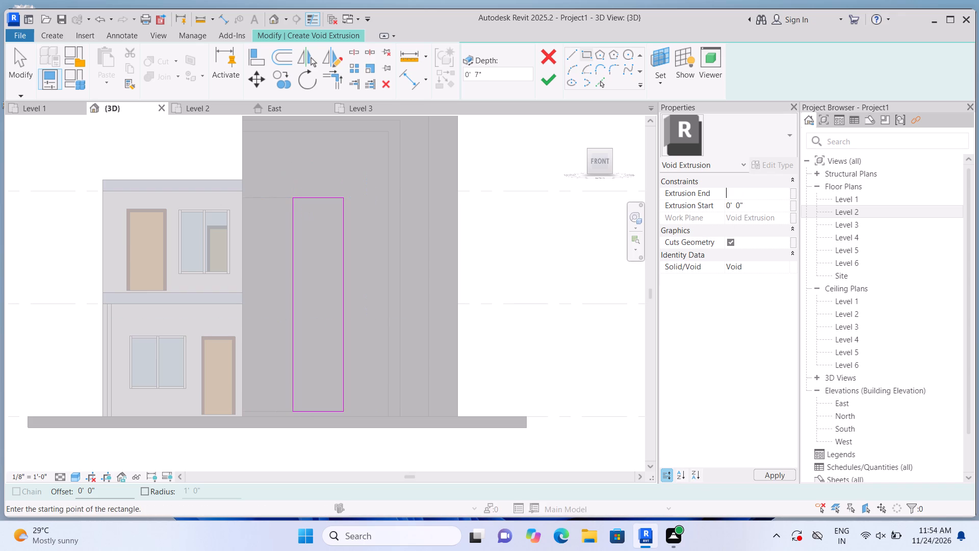
pyautogui.press('2')
pyautogui.hotkey('shift', '"')
pyautogui.press('Return')
pyautogui.click(544, 77)
pyautogui.click(522, 279)
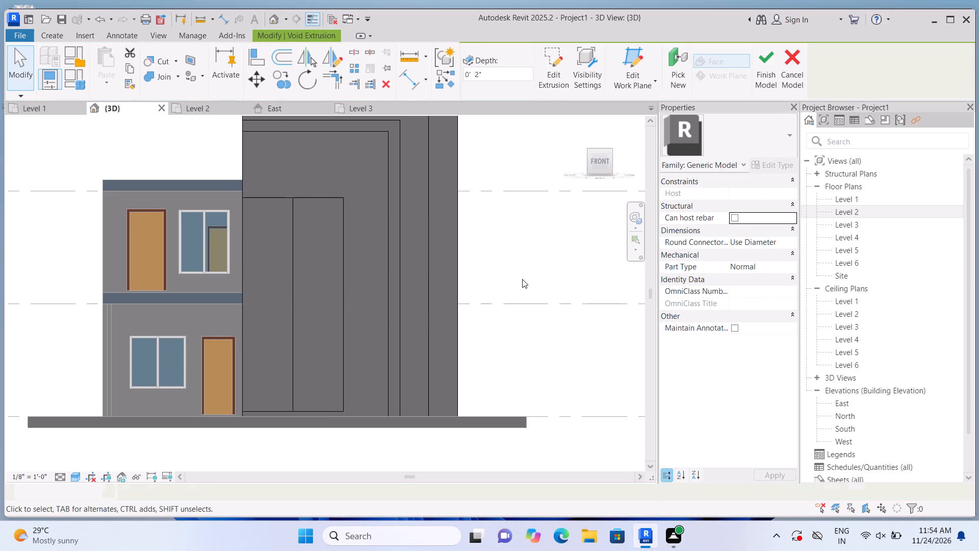
# Sketch a narrow vertical void-extrusion strip on the recess's porch-side half, near its middle, running from the recess's top edge to its bottom edge.
pyautogui.scroll(-1, 522, 269)
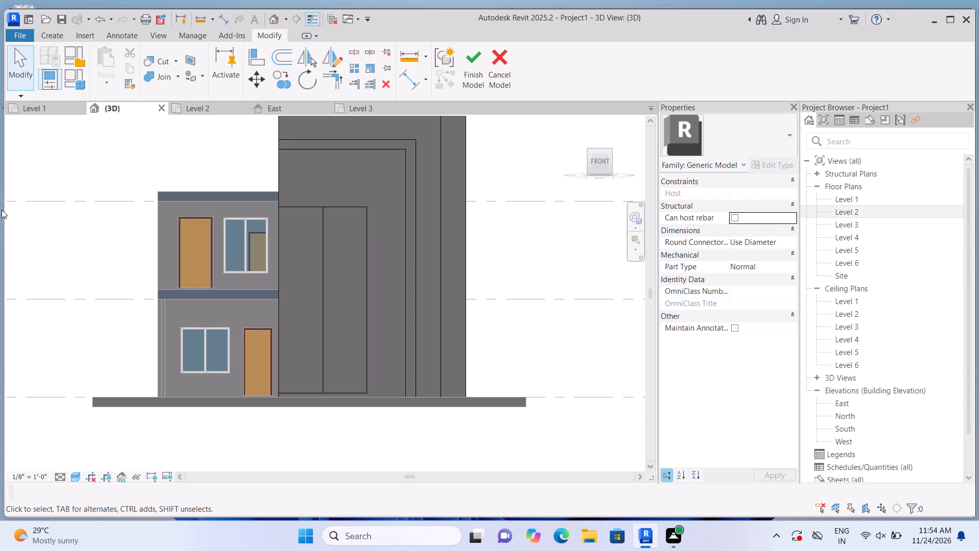
pyautogui.click(61, 38)
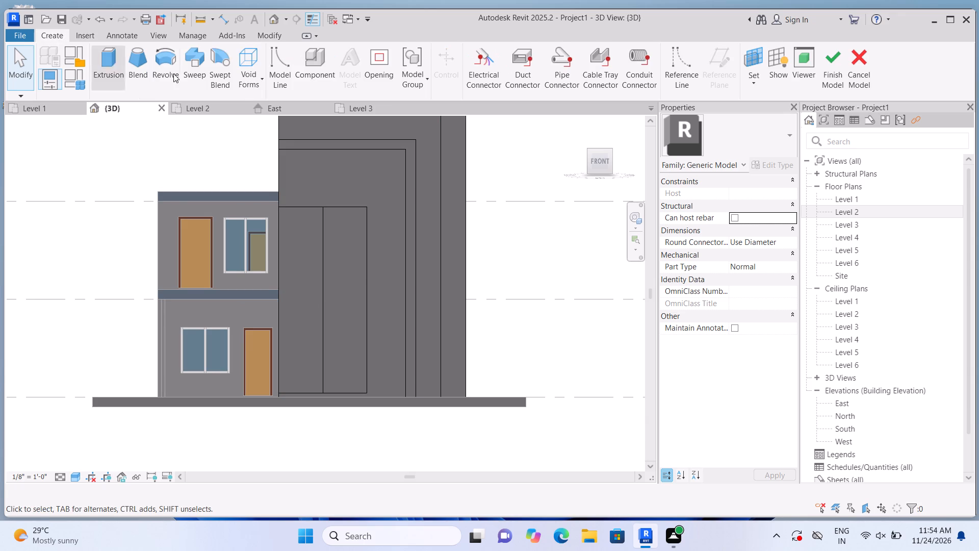
pyautogui.click(258, 76)
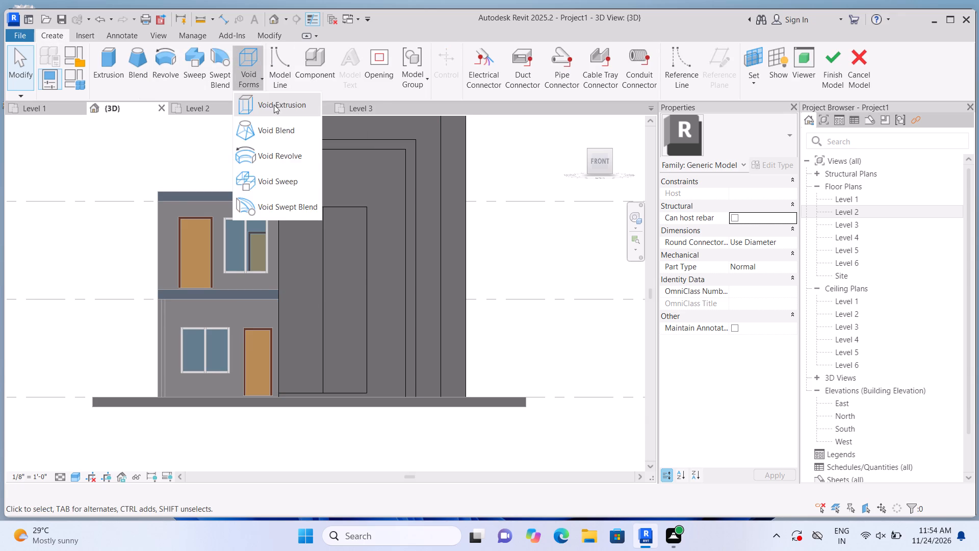
pyautogui.click(274, 105)
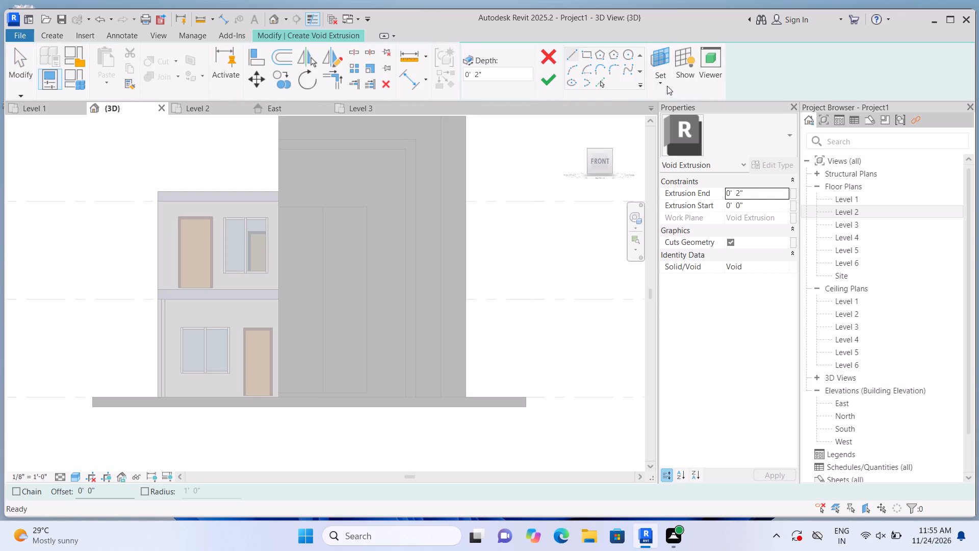
pyautogui.click(667, 86)
pyautogui.click(677, 130)
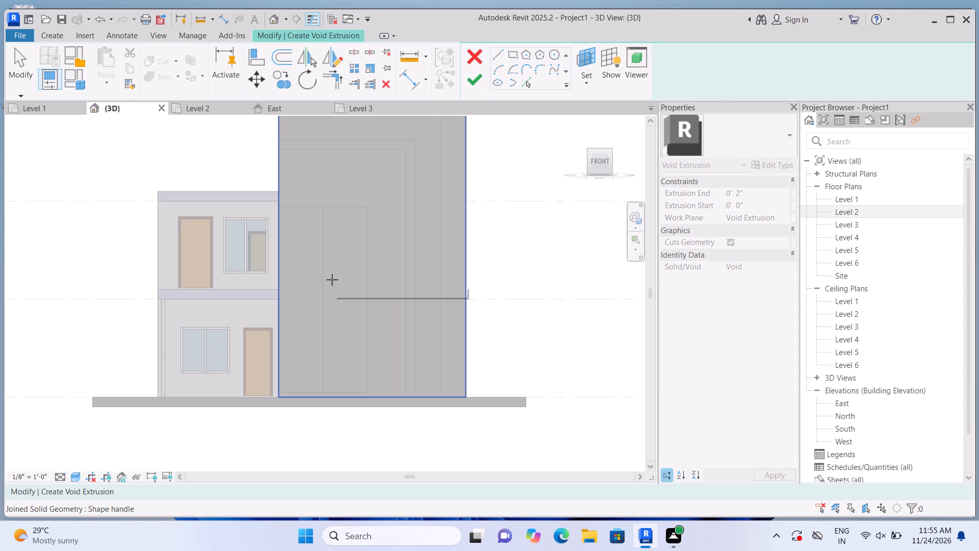
pyautogui.click(312, 278)
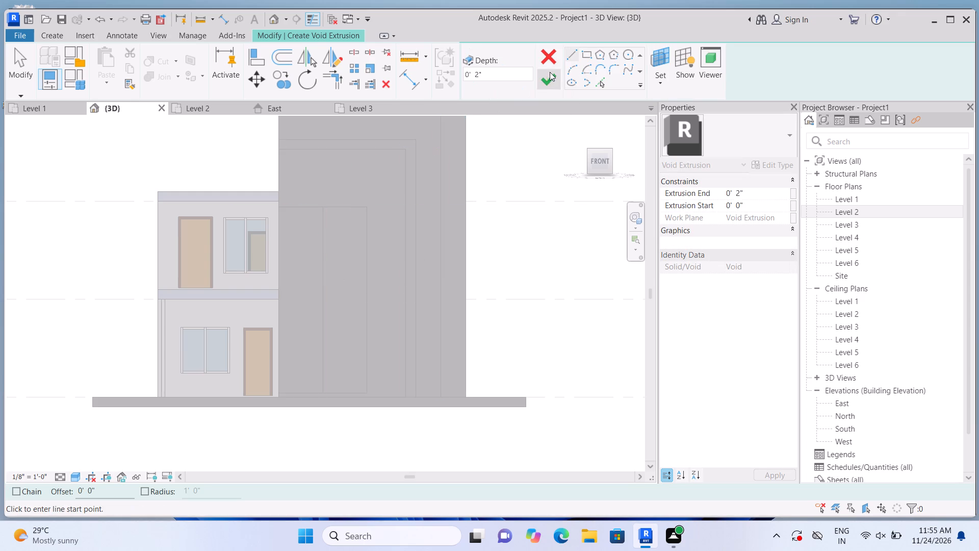
pyautogui.click(587, 53)
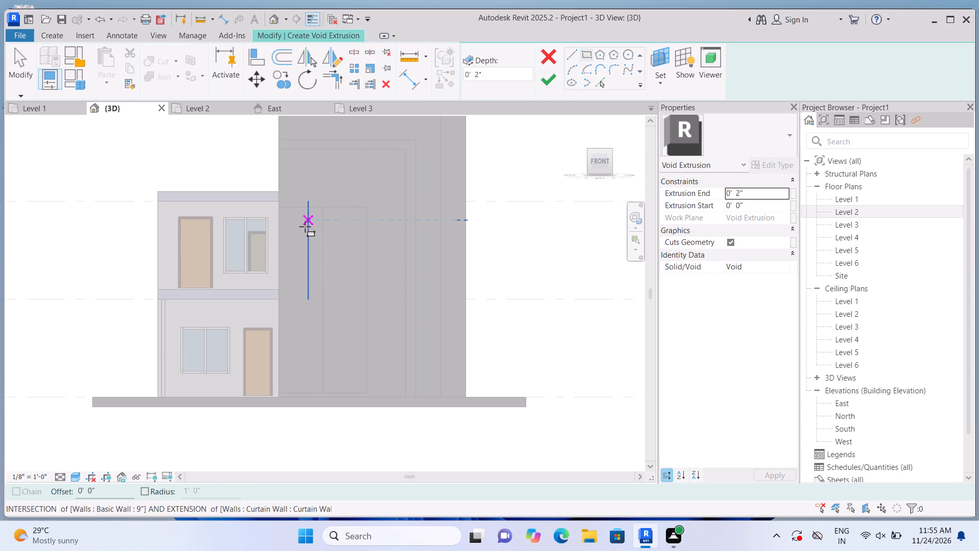
pyautogui.scroll(2, 307, 262)
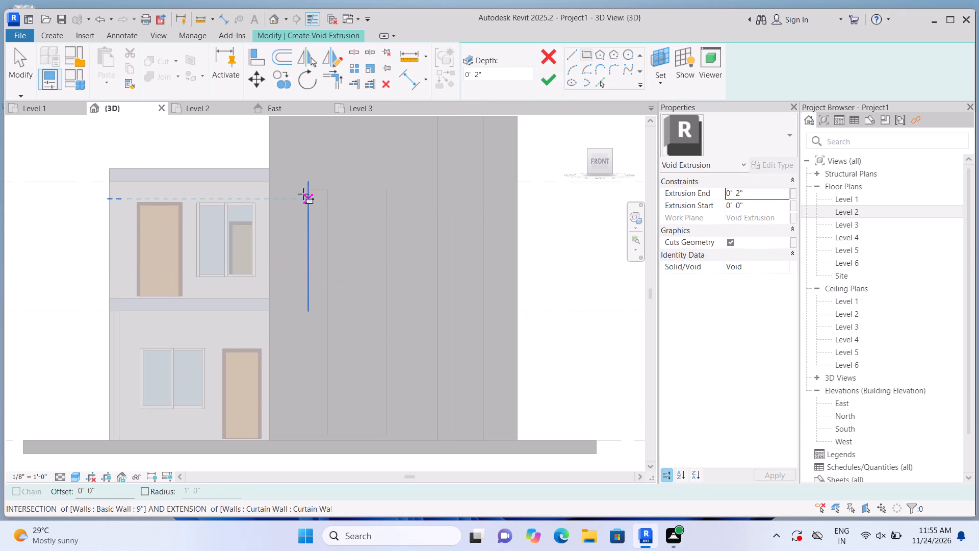
pyautogui.click(296, 190)
pyautogui.scroll(-1, 311, 276)
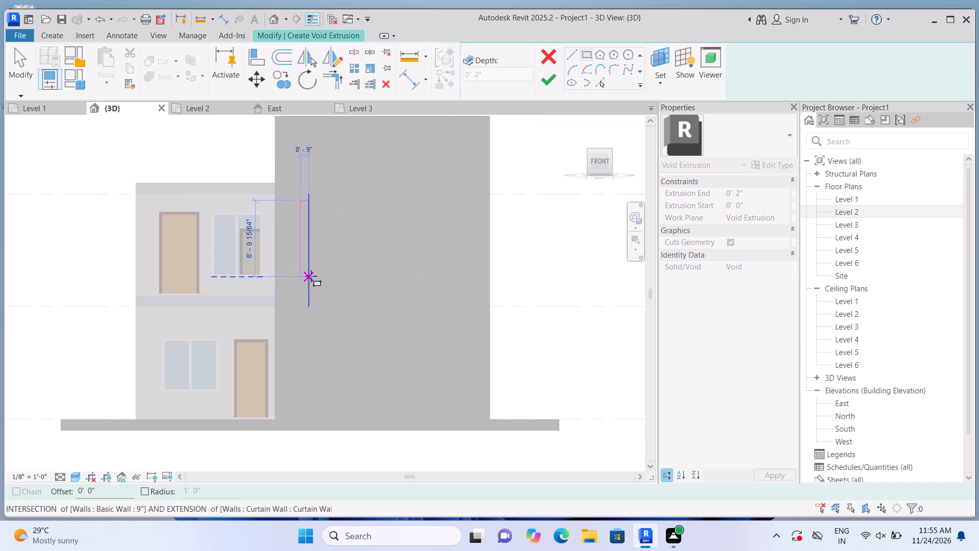
pyautogui.scroll(3, 296, 422)
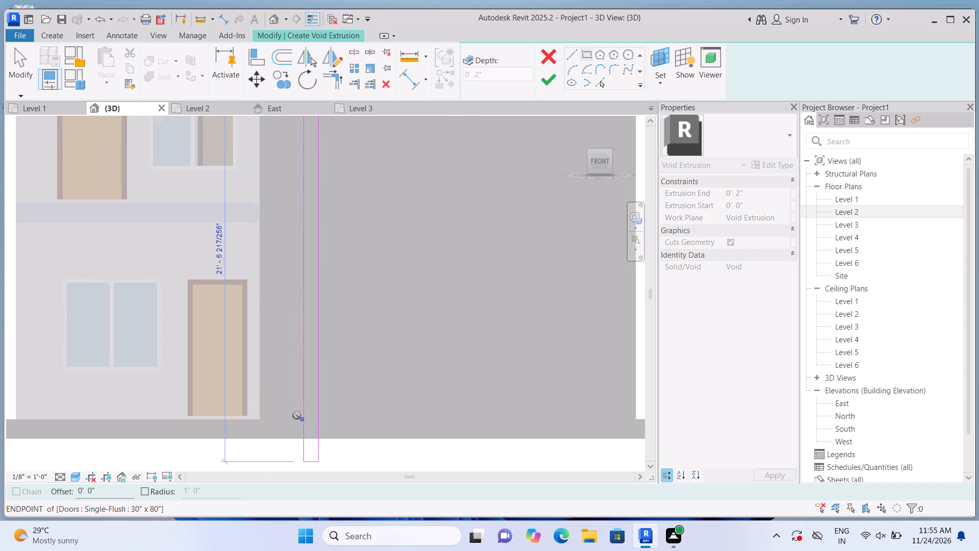
pyautogui.scroll(6, 297, 415)
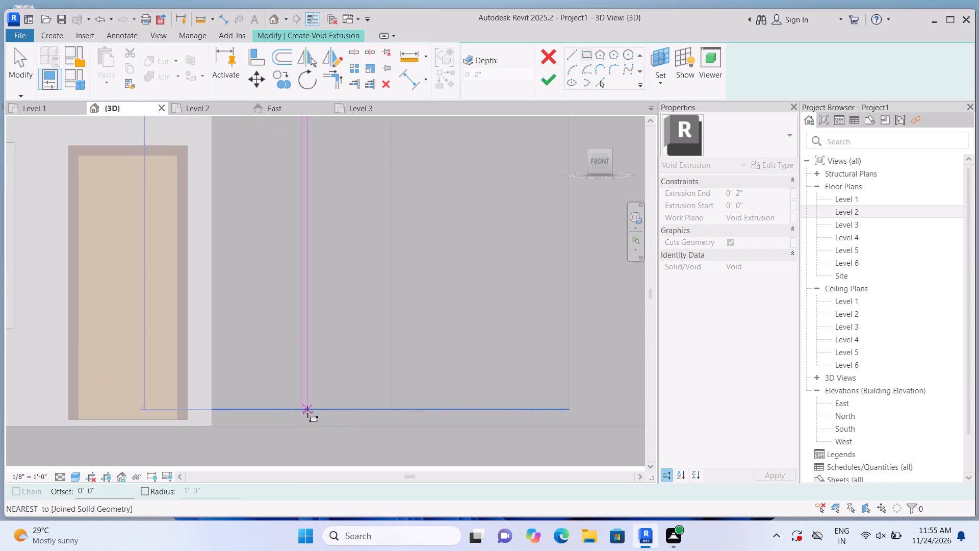
pyautogui.click(307, 412)
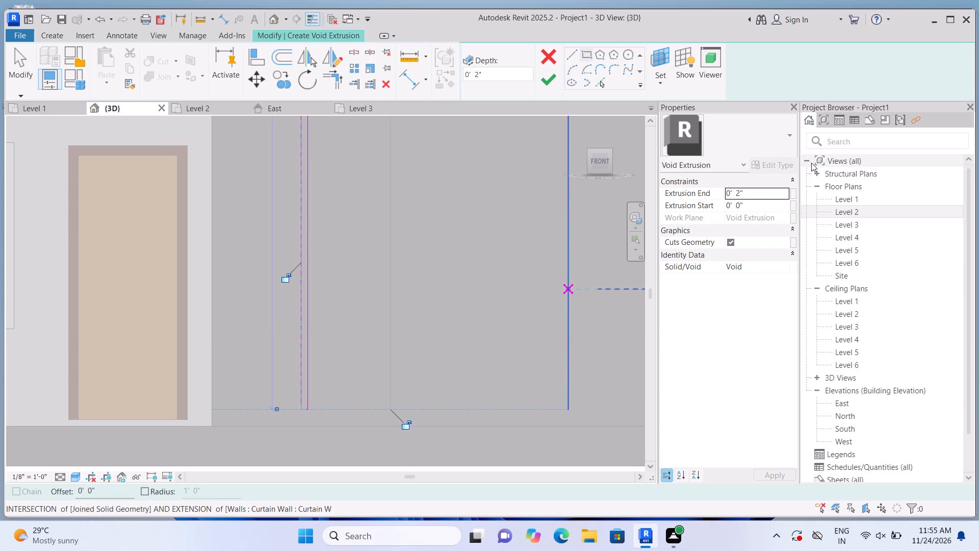
# Set the strip void's extrusion end to 1" and finish it to cut a thin vertical groove into the recess.
pyautogui.click(758, 192)
pyautogui.press('BackSpace')
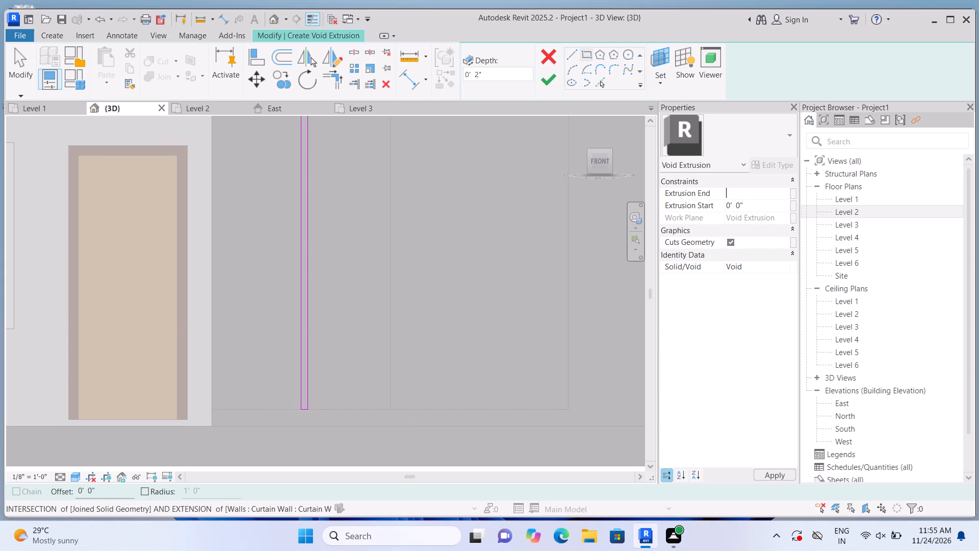
pyautogui.write('1"')
pyautogui.press('Return')
pyautogui.click(554, 78)
pyautogui.scroll(-7, 470, 283)
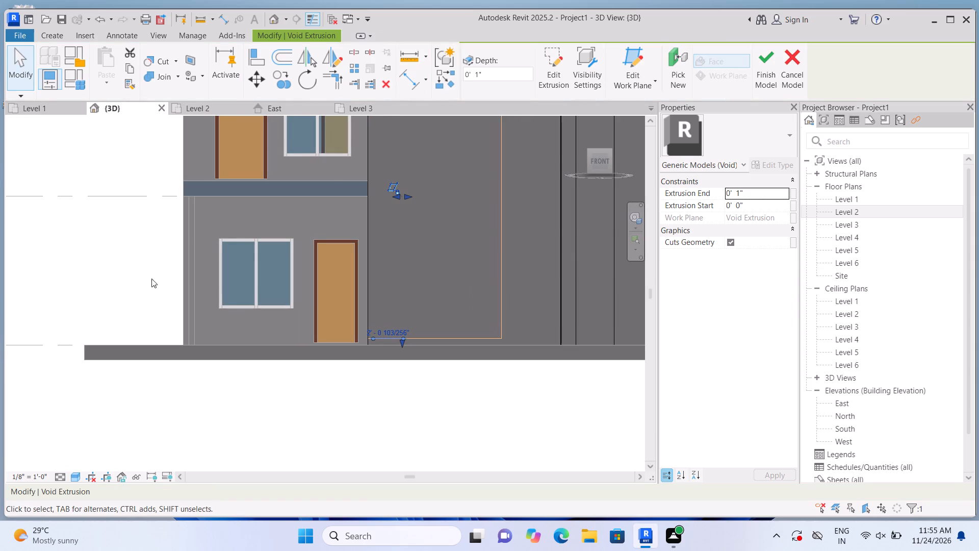
pyautogui.click(105, 262)
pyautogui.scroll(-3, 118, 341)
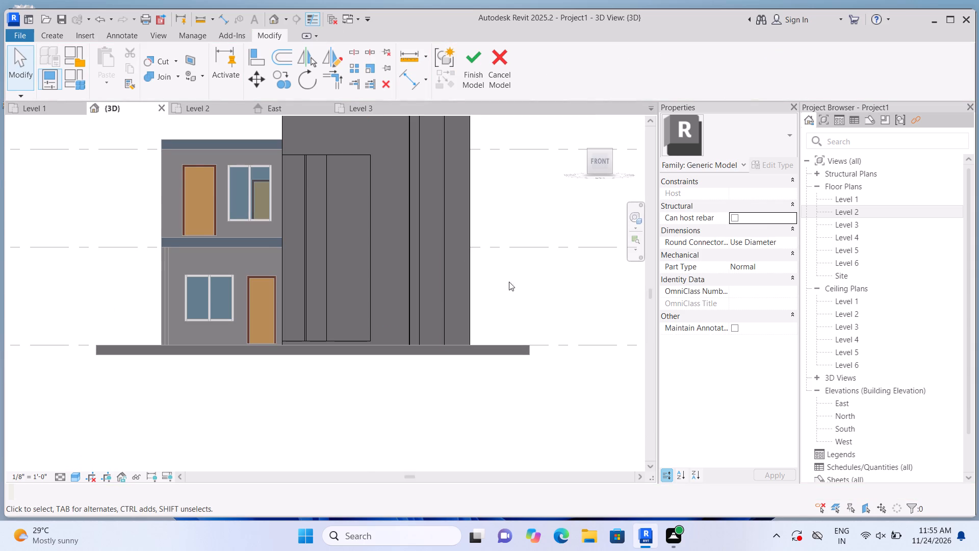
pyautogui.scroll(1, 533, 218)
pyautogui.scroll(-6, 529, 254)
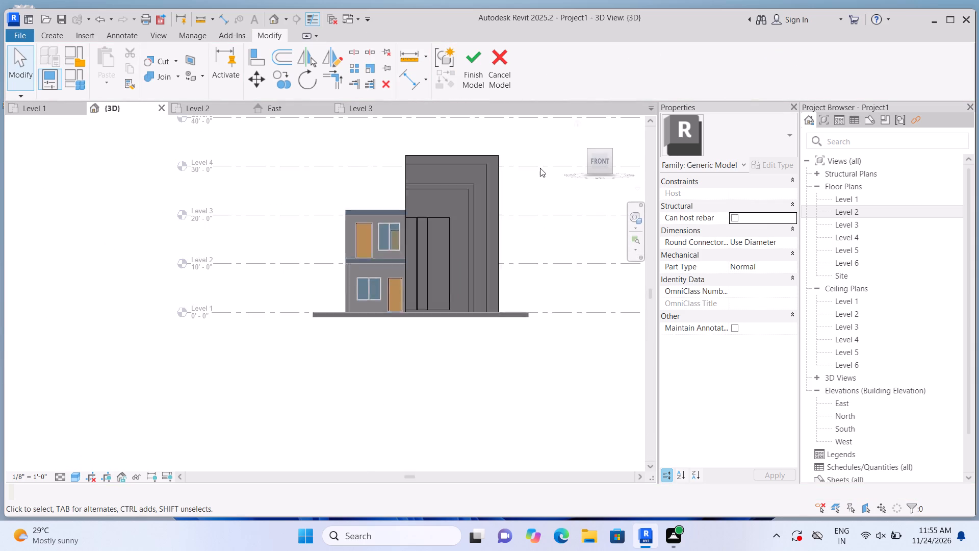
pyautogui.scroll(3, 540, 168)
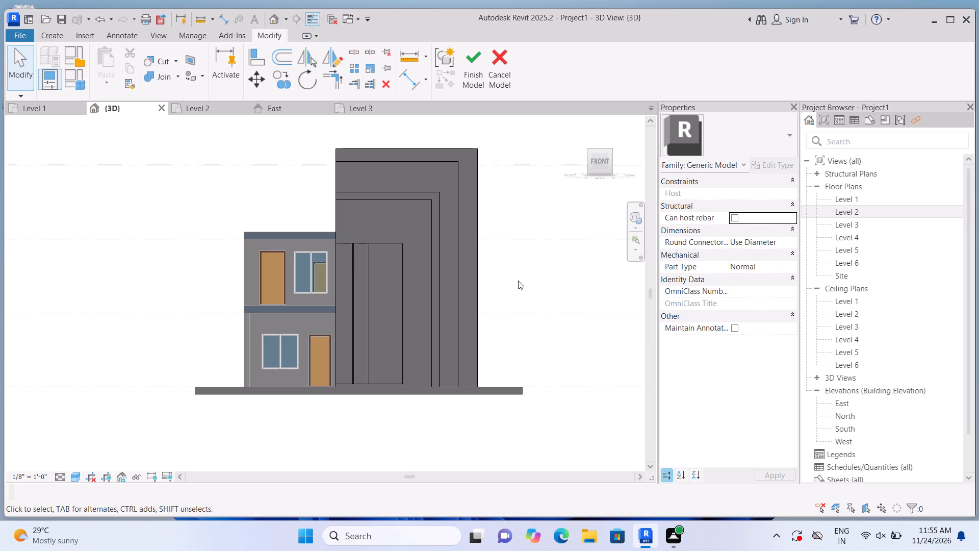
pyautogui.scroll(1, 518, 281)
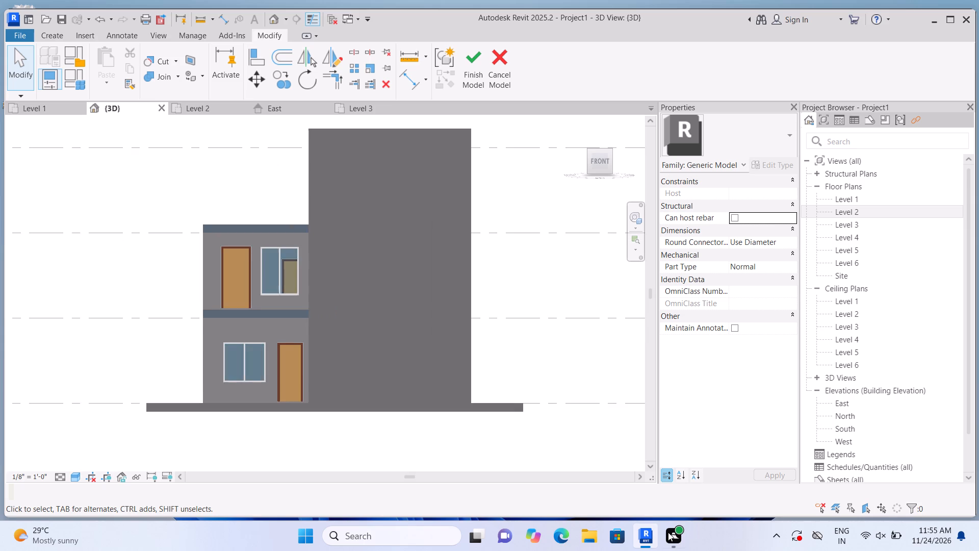
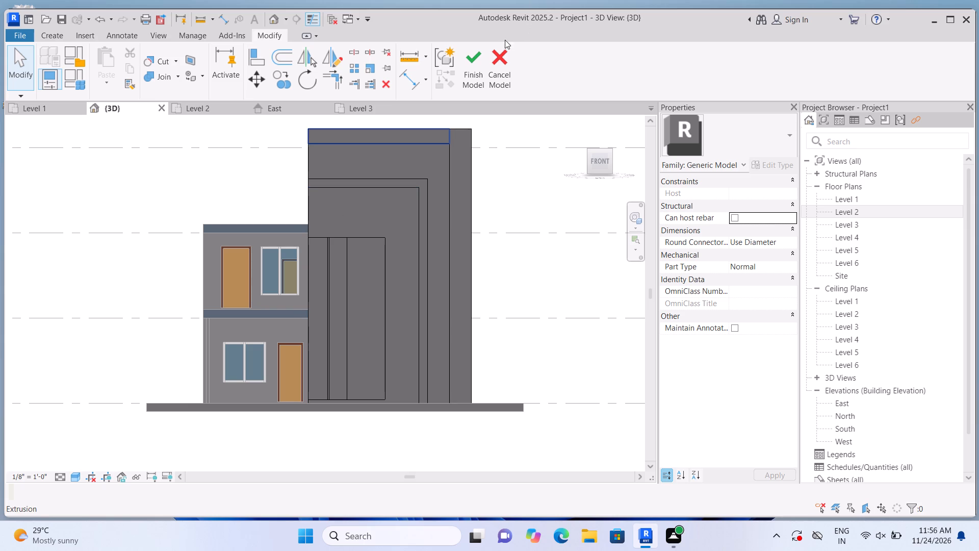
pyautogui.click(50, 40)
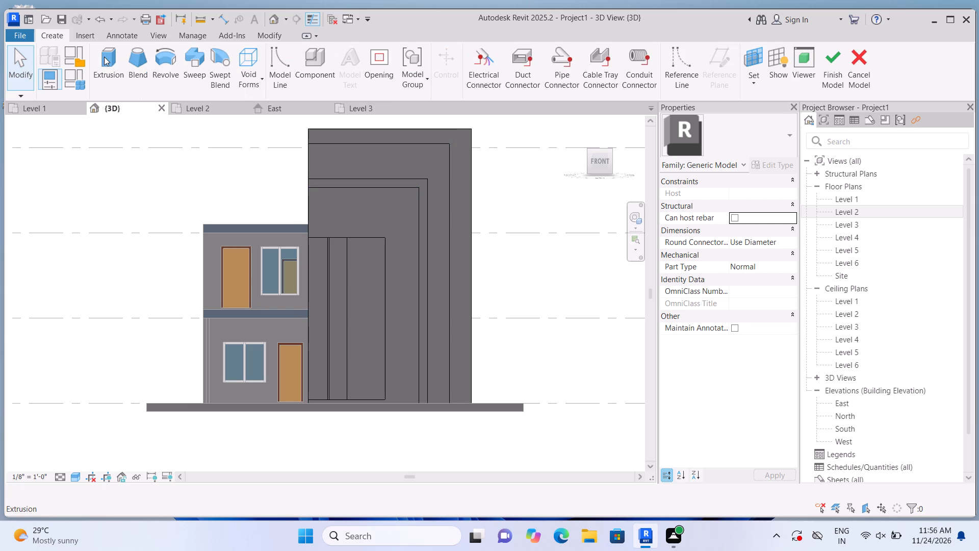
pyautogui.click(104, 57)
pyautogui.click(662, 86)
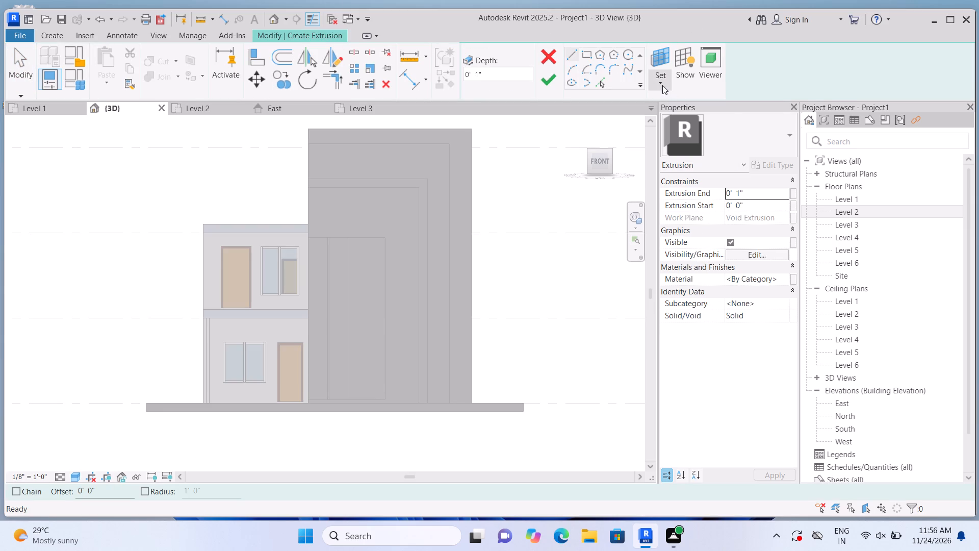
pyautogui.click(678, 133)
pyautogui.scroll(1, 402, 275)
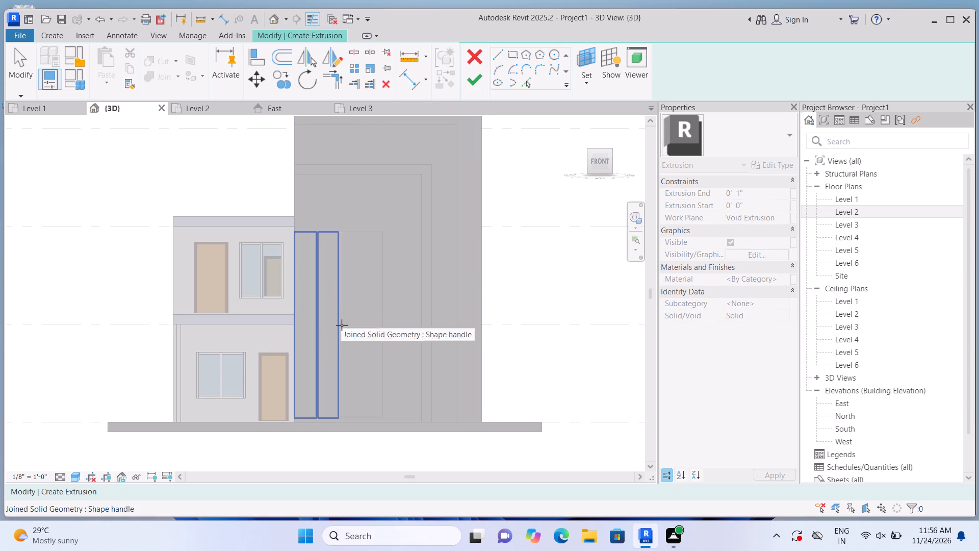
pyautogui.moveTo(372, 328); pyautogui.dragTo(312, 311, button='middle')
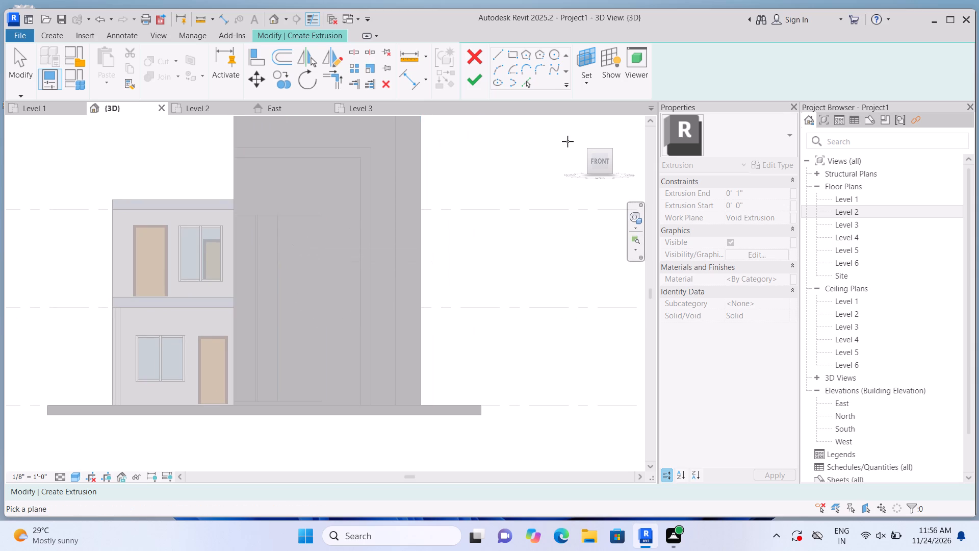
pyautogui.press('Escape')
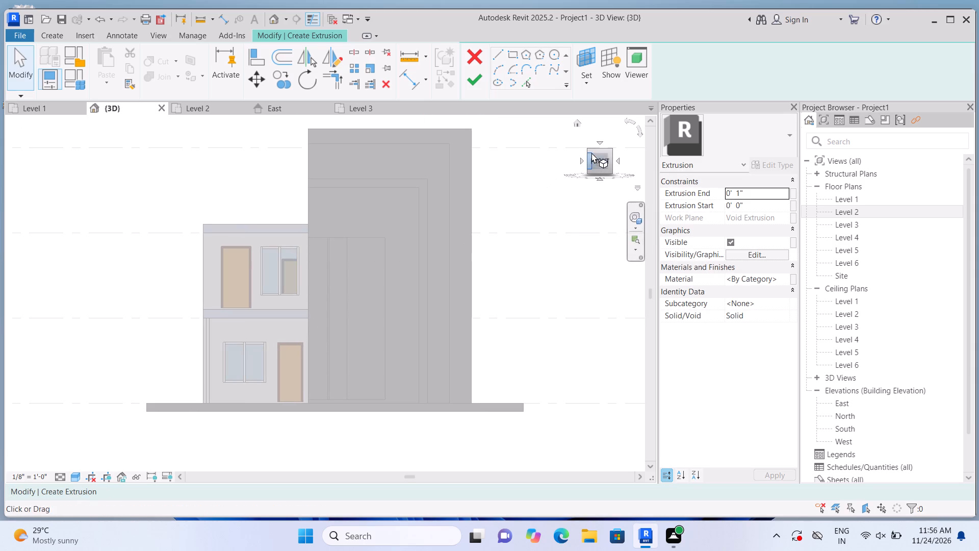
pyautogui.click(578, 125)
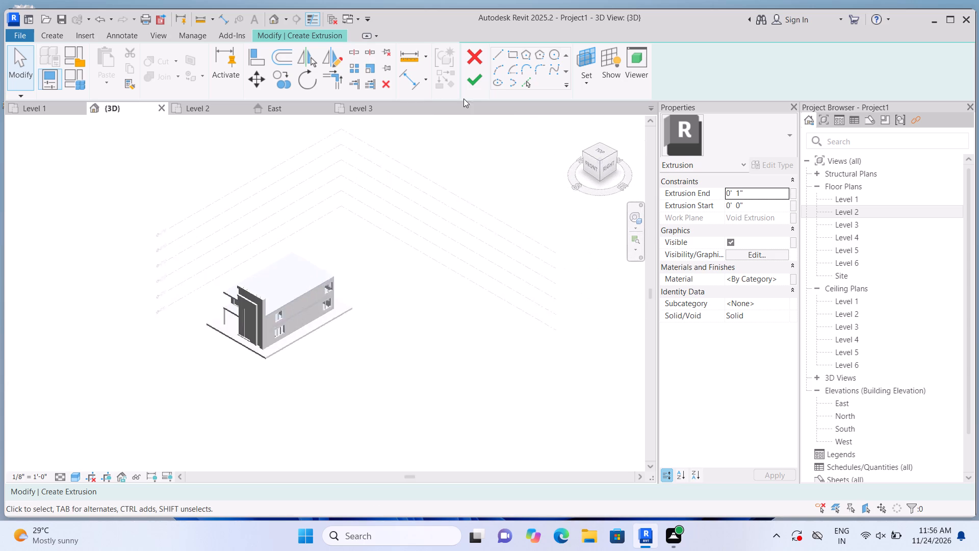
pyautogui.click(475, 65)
# Inspect the feature wall's recessed panel and groove up close in 3D and from the front.
pyautogui.scroll(-2, 440, 191)
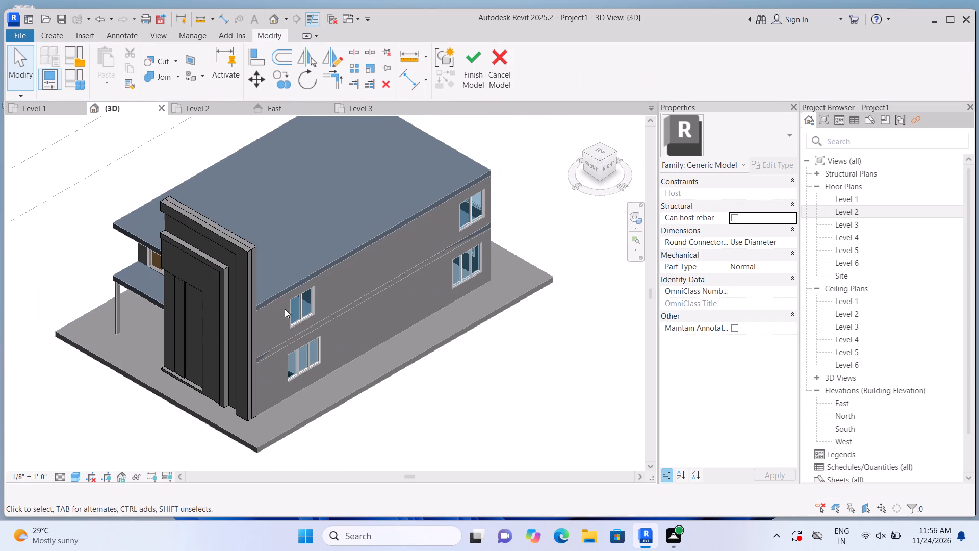
pyautogui.scroll(8, 144, 371)
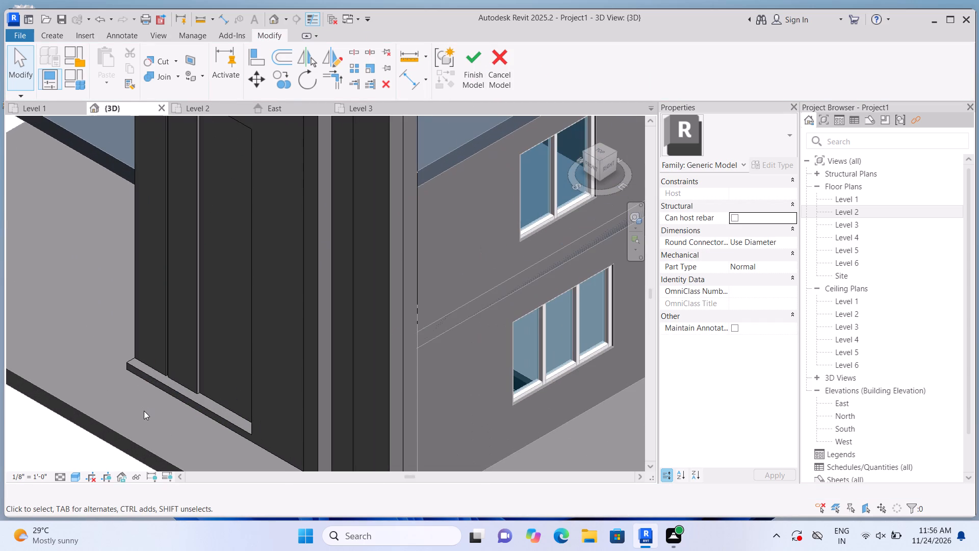
pyautogui.scroll(-3, 162, 410)
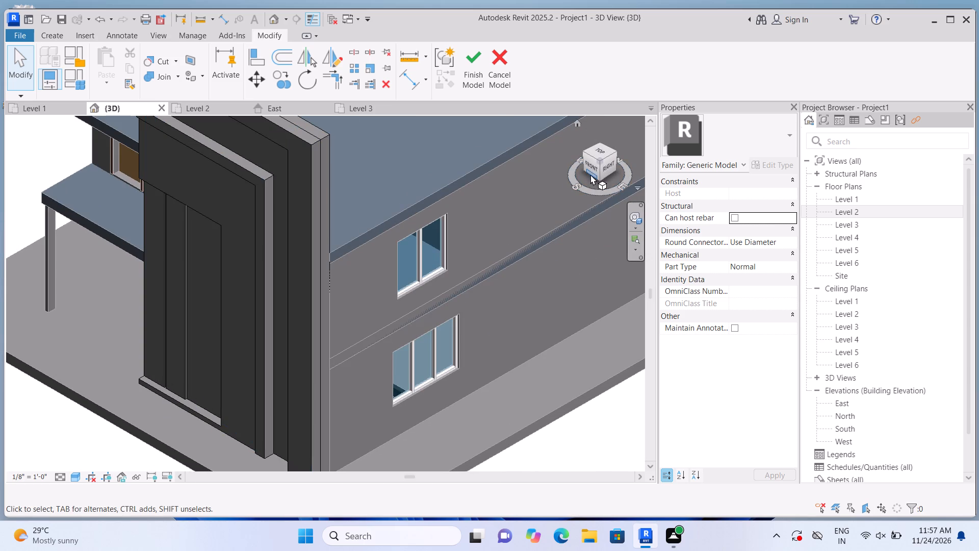
pyautogui.click(590, 167)
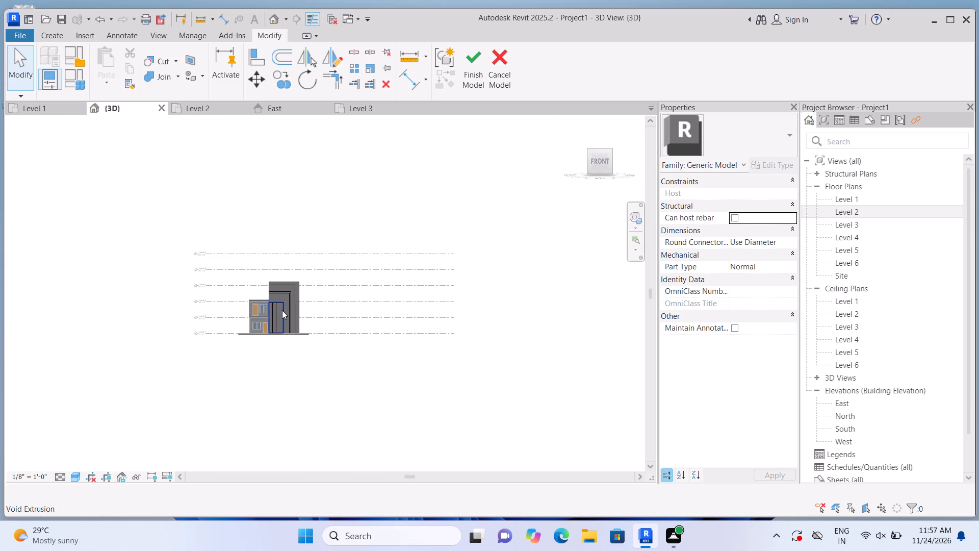
pyautogui.scroll(8, 282, 310)
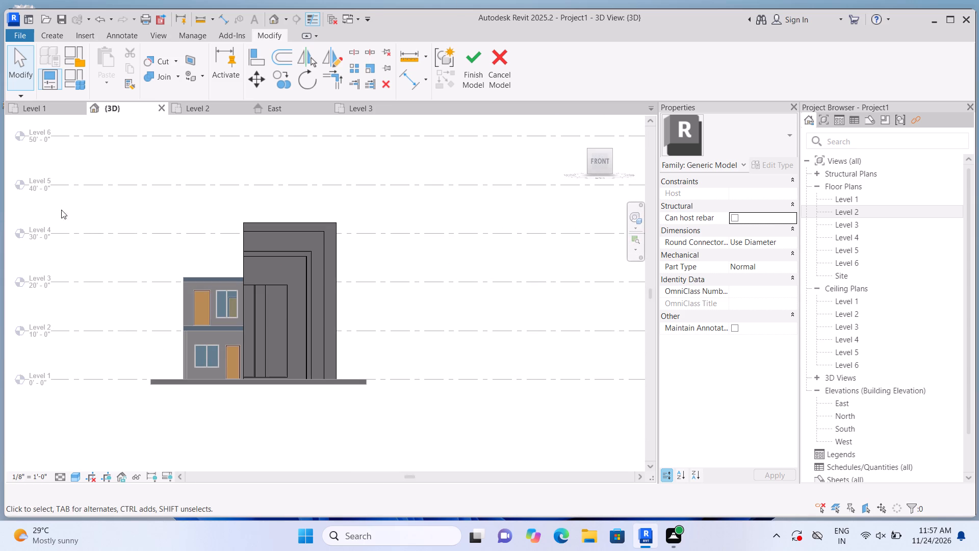
# Sketch a thin vertical solid-extrusion strip 19'-0" tall on the infill panel's front face, near the middle of the recess half away from the porch.
pyautogui.click(62, 33)
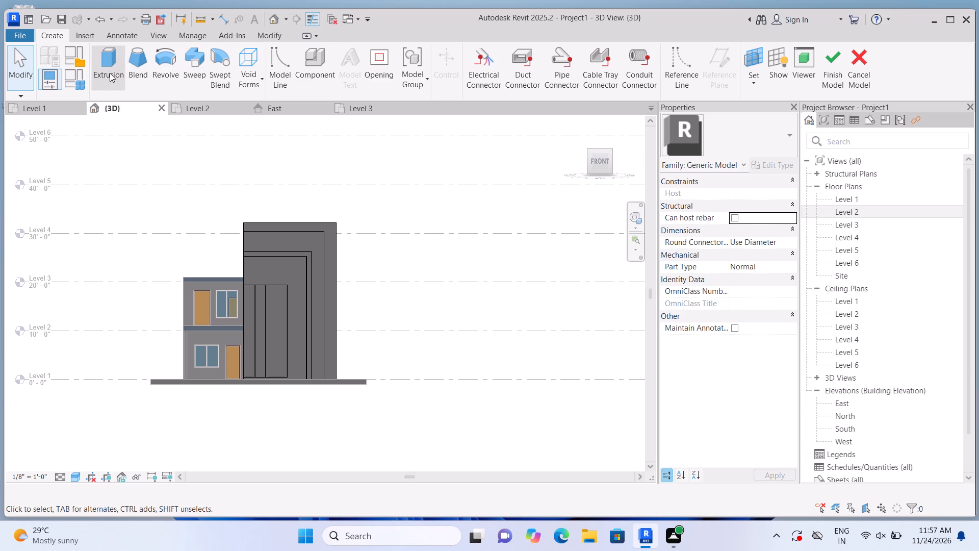
pyautogui.click(110, 73)
pyautogui.click(652, 84)
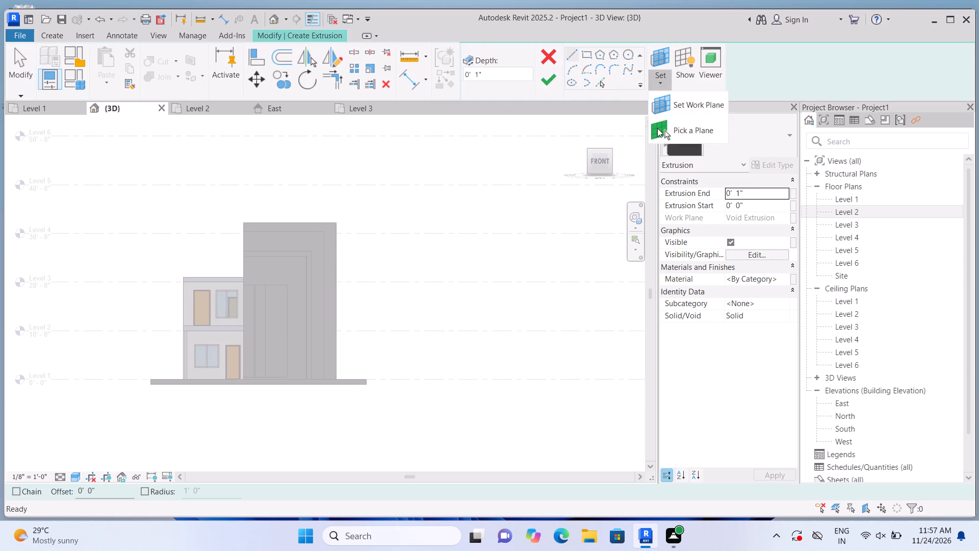
pyautogui.click(657, 128)
pyautogui.scroll(4, 317, 366)
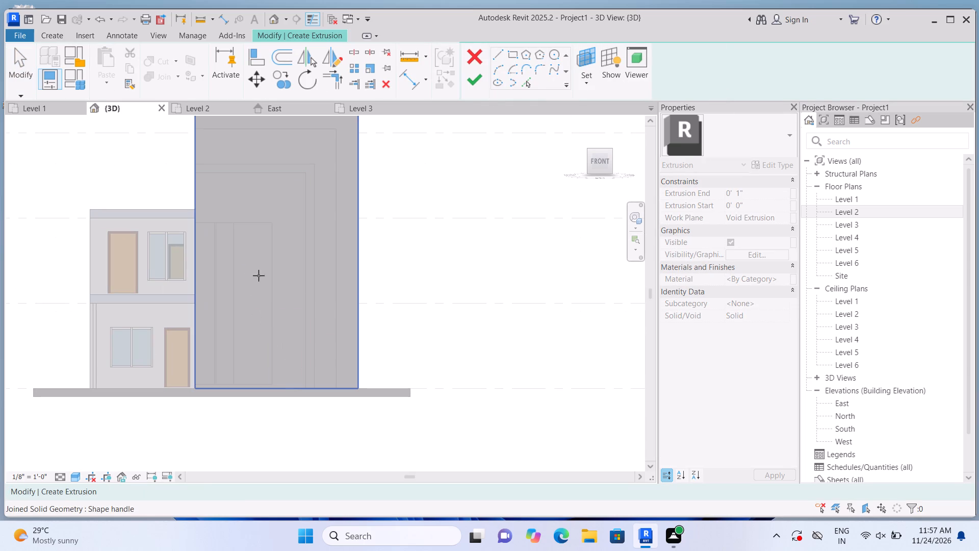
pyautogui.scroll(1, 243, 227)
pyautogui.click(243, 227)
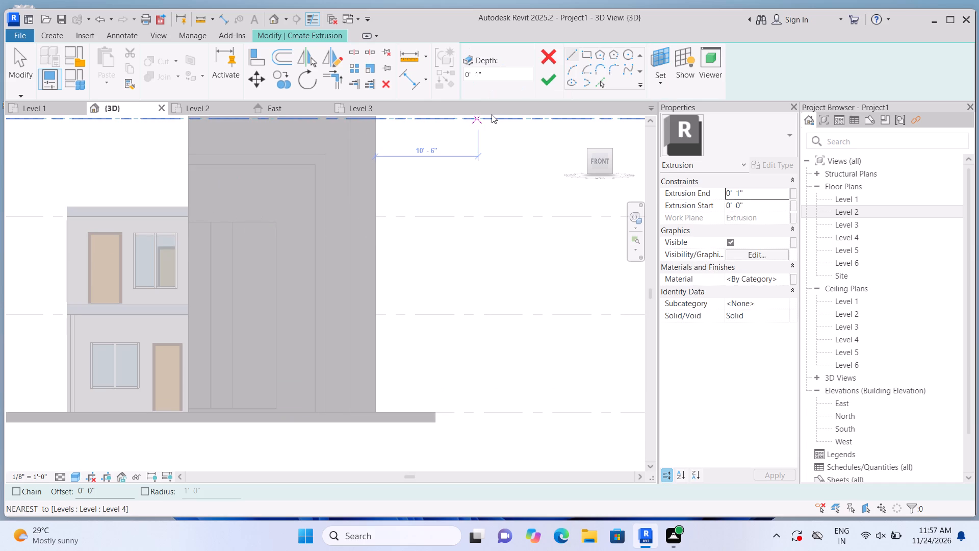
pyautogui.click(592, 58)
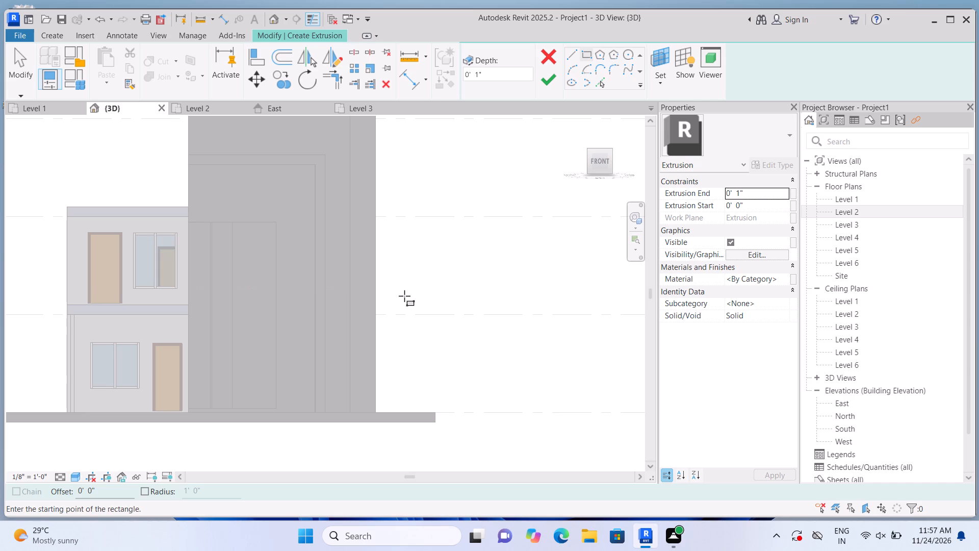
pyautogui.scroll(2, 201, 248)
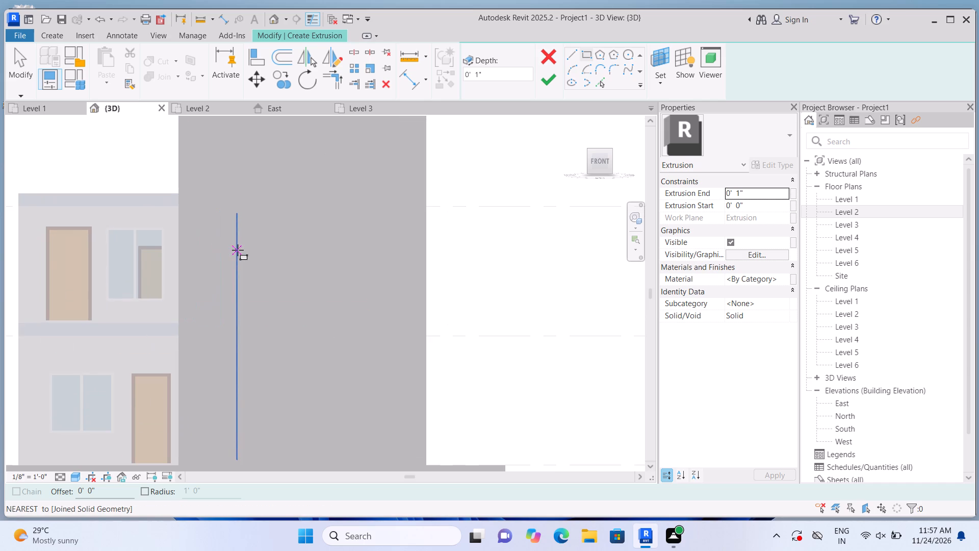
pyautogui.click(263, 214)
pyautogui.scroll(-2, 275, 294)
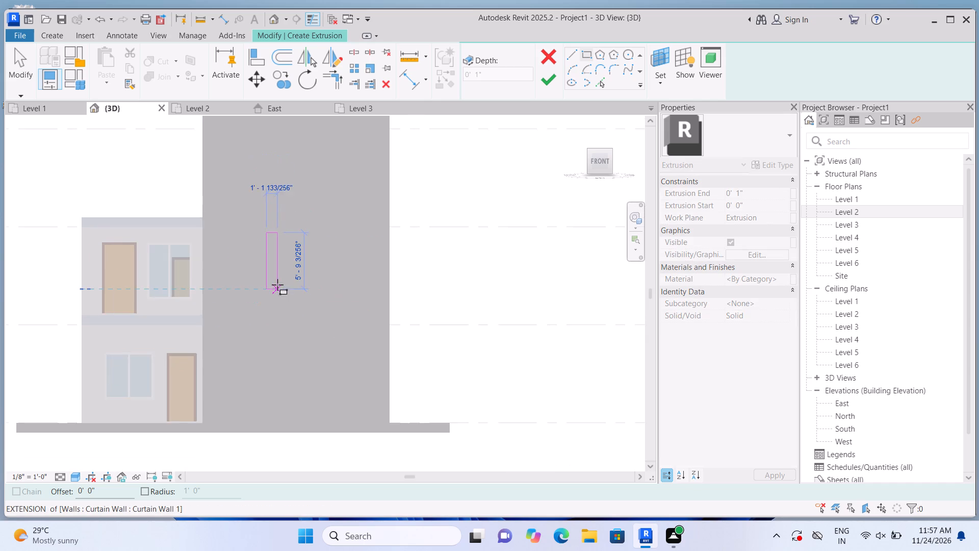
pyautogui.scroll(-1, 277, 285)
pyautogui.scroll(3, 276, 377)
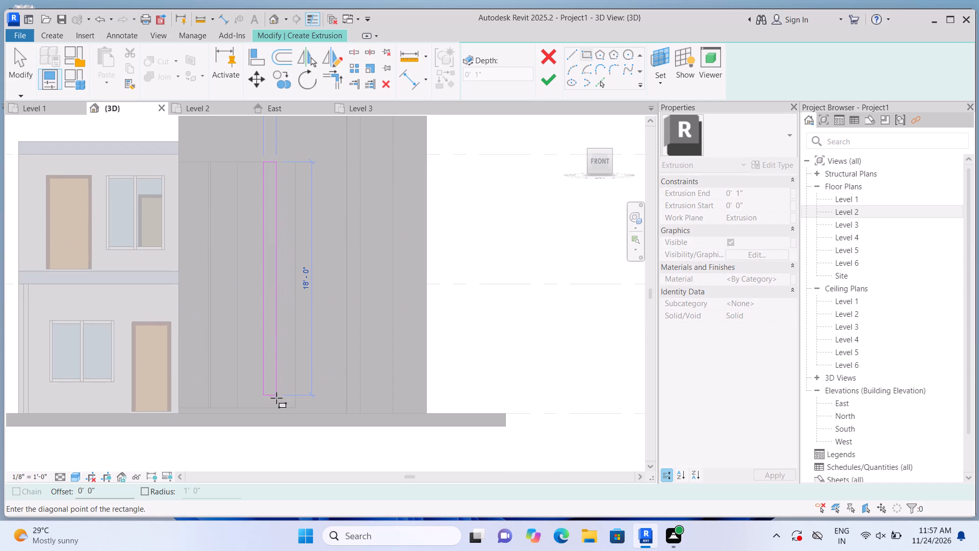
pyautogui.scroll(1, 275, 409)
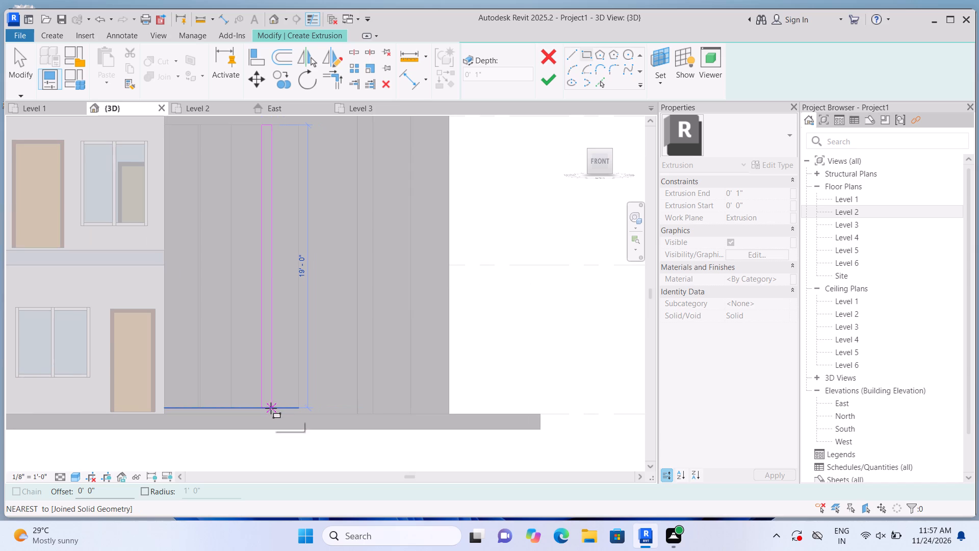
pyautogui.scroll(4, 267, 410)
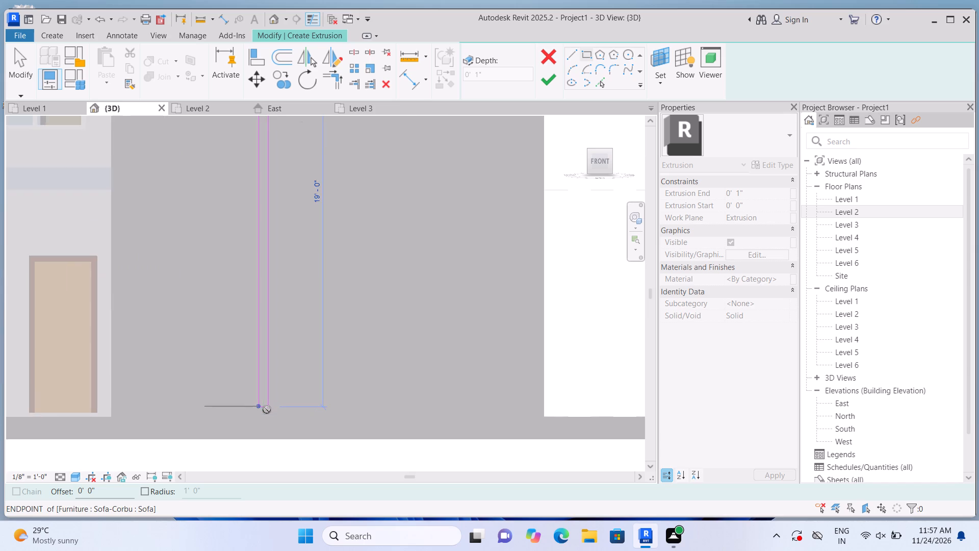
pyautogui.click(263, 410)
# Set the strip's extrusion end to 2" and finish the solid extrusion.
pyautogui.scroll(-2, 267, 429)
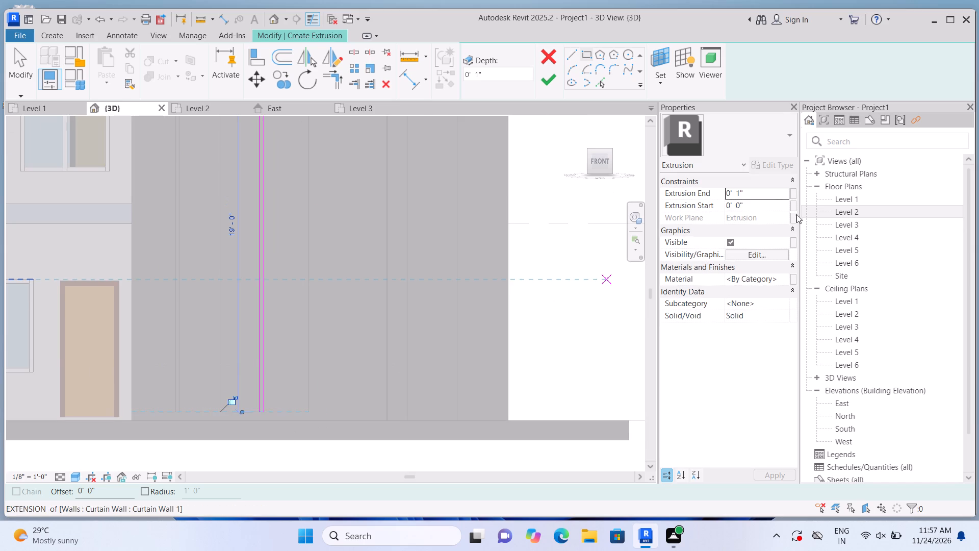
pyautogui.click(769, 197)
pyautogui.press('BackSpace')
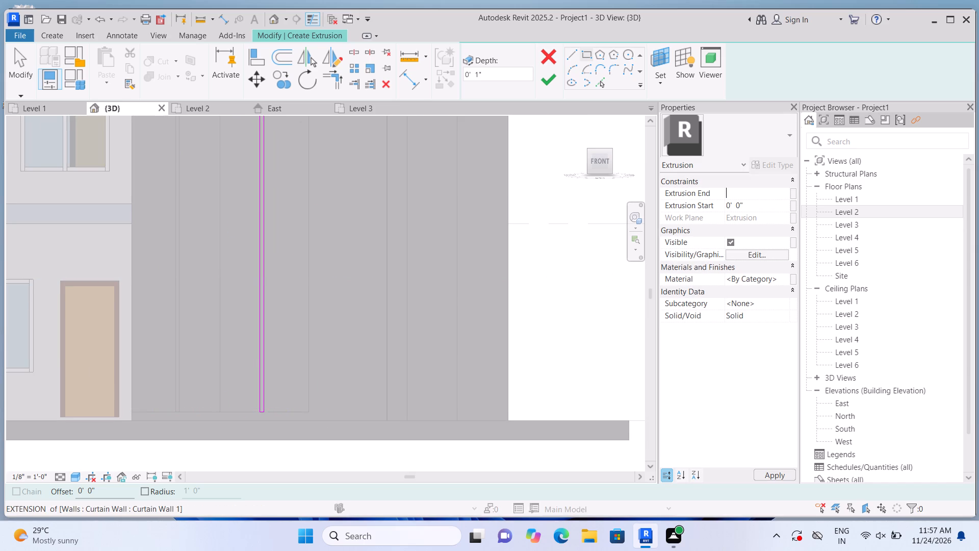
pyautogui.write('2"')
pyautogui.press('Return')
pyautogui.doubleClick(554, 329)
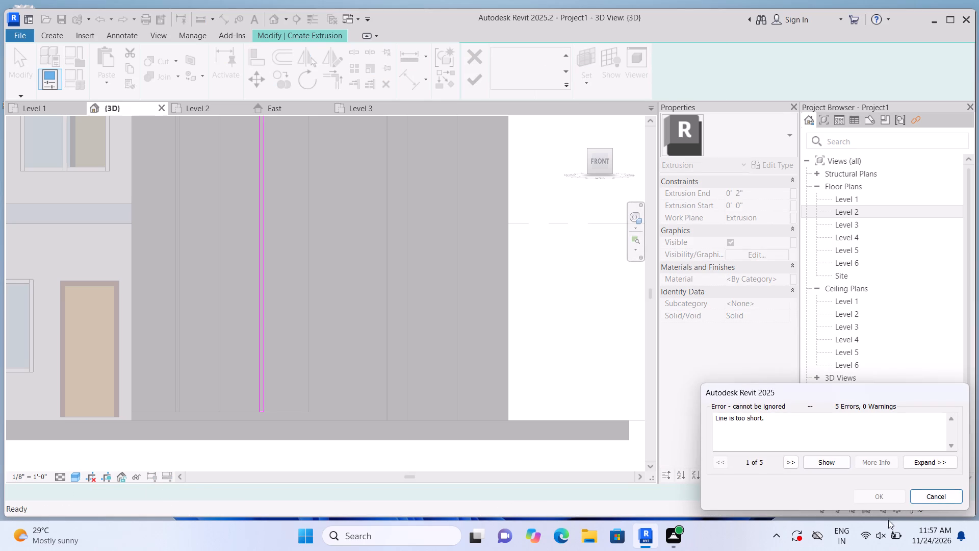
pyautogui.click(928, 497)
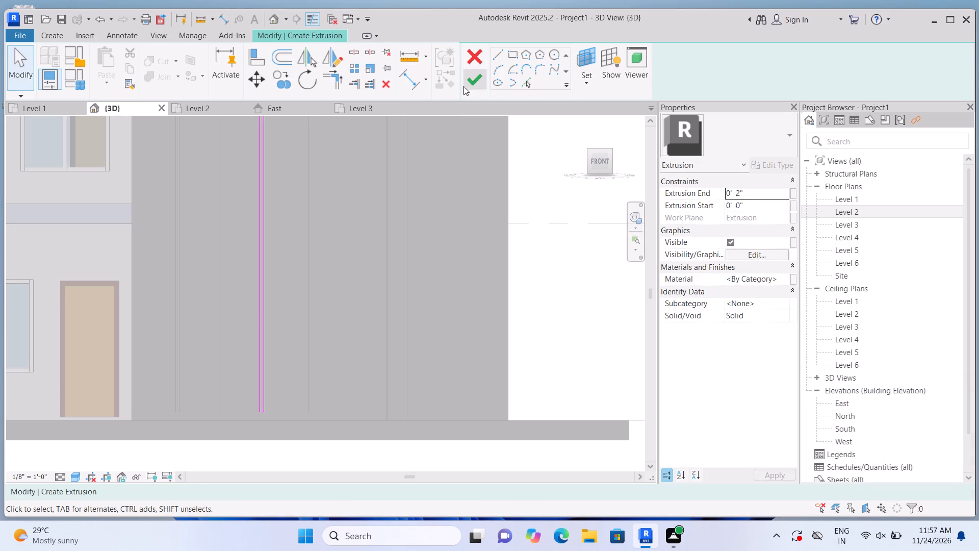
pyautogui.click(463, 77)
pyautogui.click(554, 318)
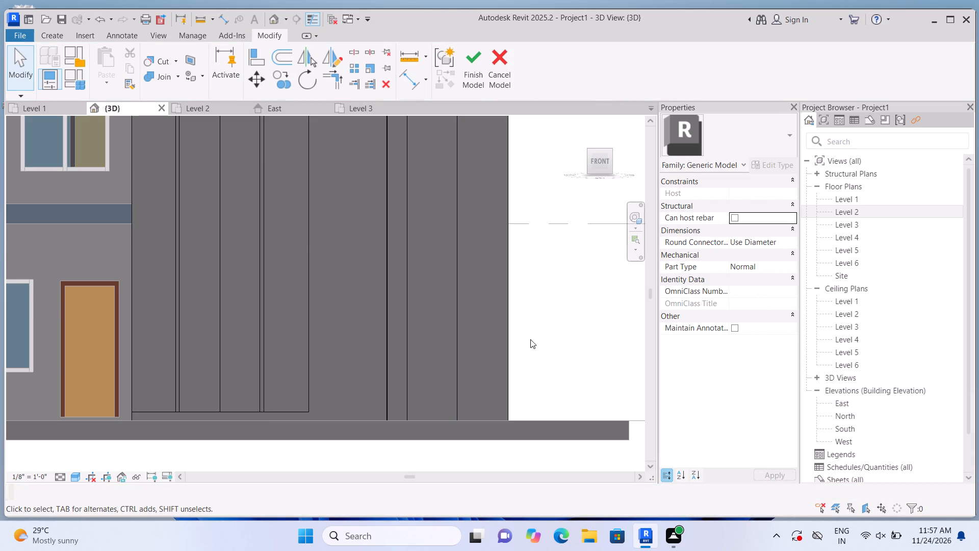
# Sketch a horizontal solid-extrusion strip about 4'-6" wide and 2" tall on the infill panel's front face, near the top of the recess half away from the porch.
pyautogui.scroll(-5, 523, 349)
pyautogui.moveTo(550, 278); pyautogui.dragTo(534, 303, button='middle')
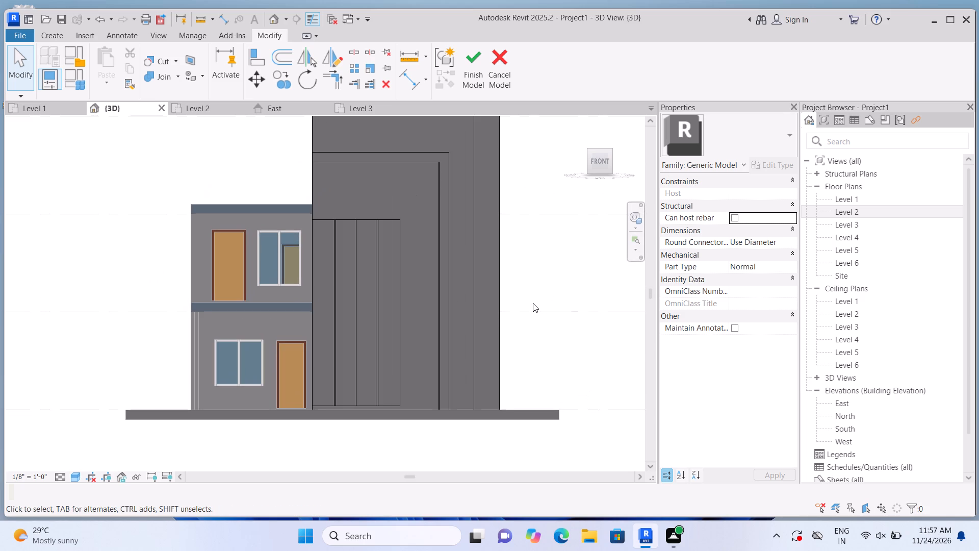
pyautogui.click(55, 40)
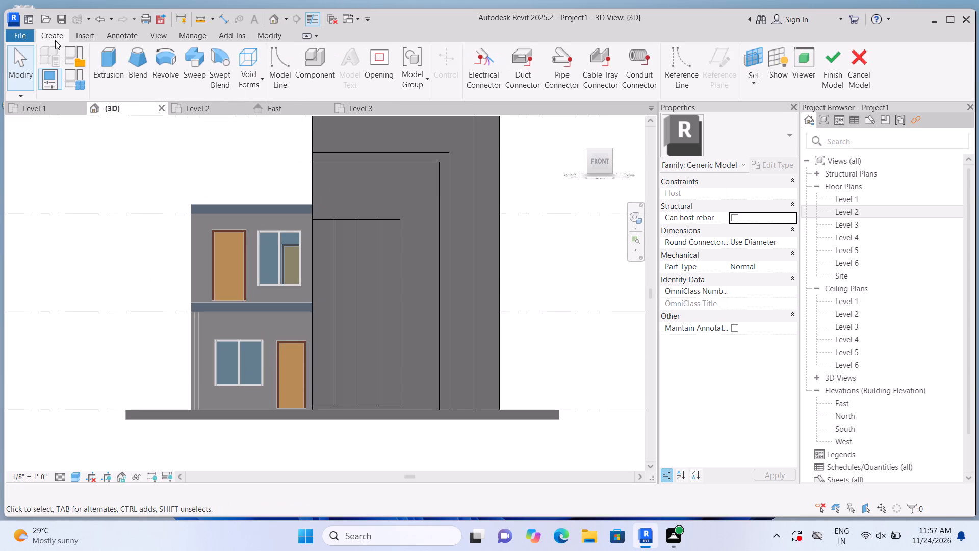
pyautogui.click(97, 70)
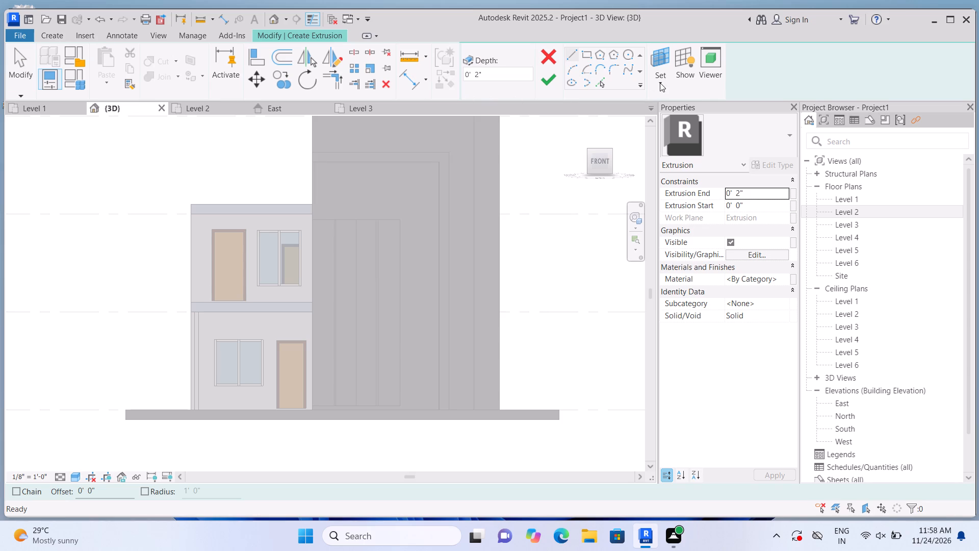
pyautogui.click(660, 83)
pyautogui.click(667, 122)
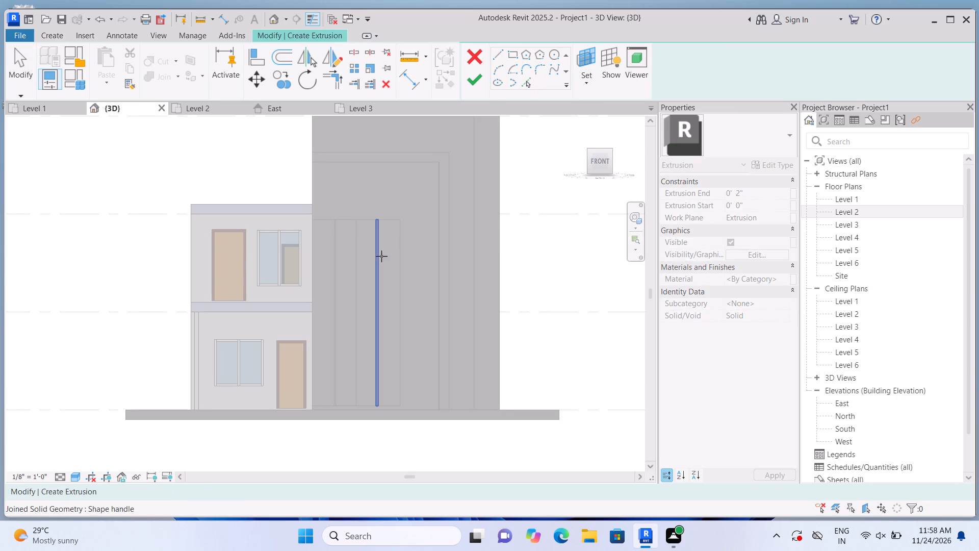
pyautogui.click(414, 256)
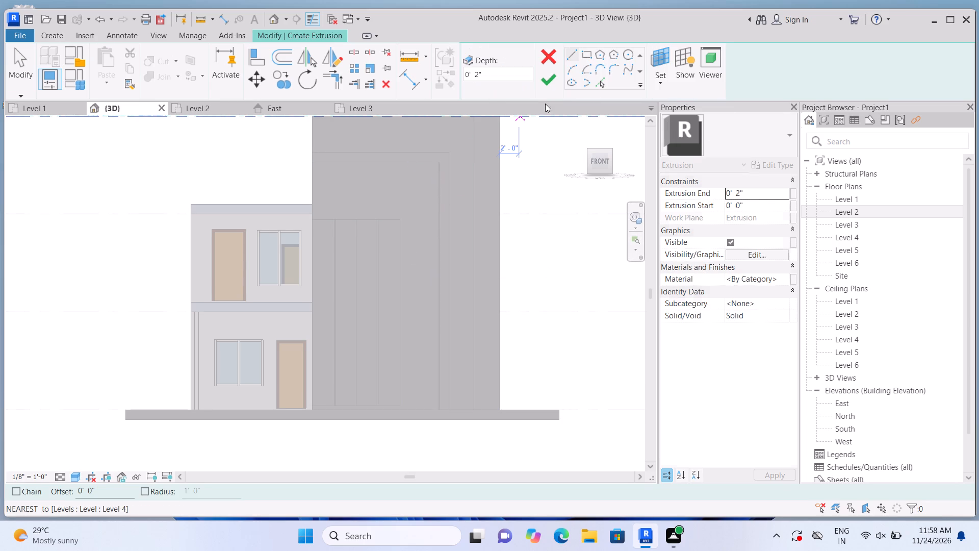
pyautogui.click(591, 52)
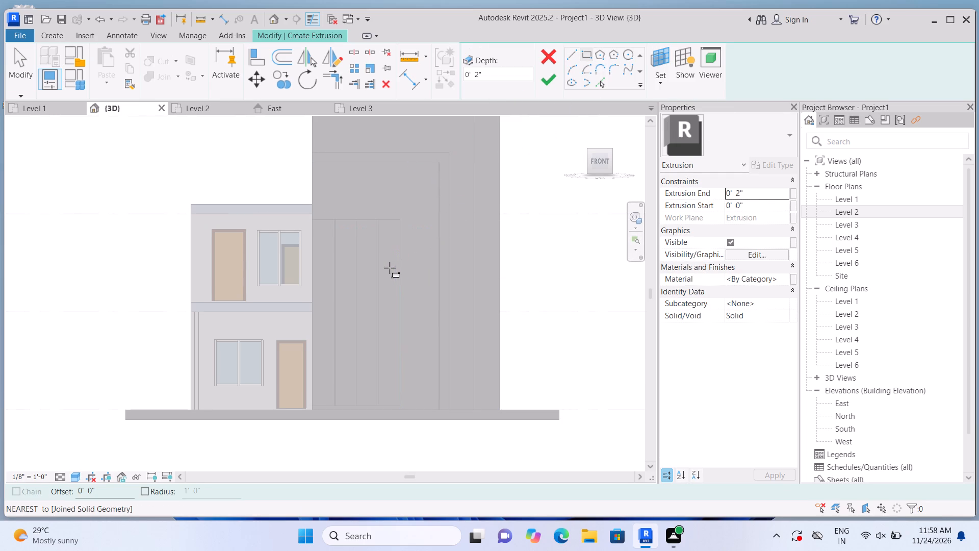
pyautogui.scroll(1, 367, 267)
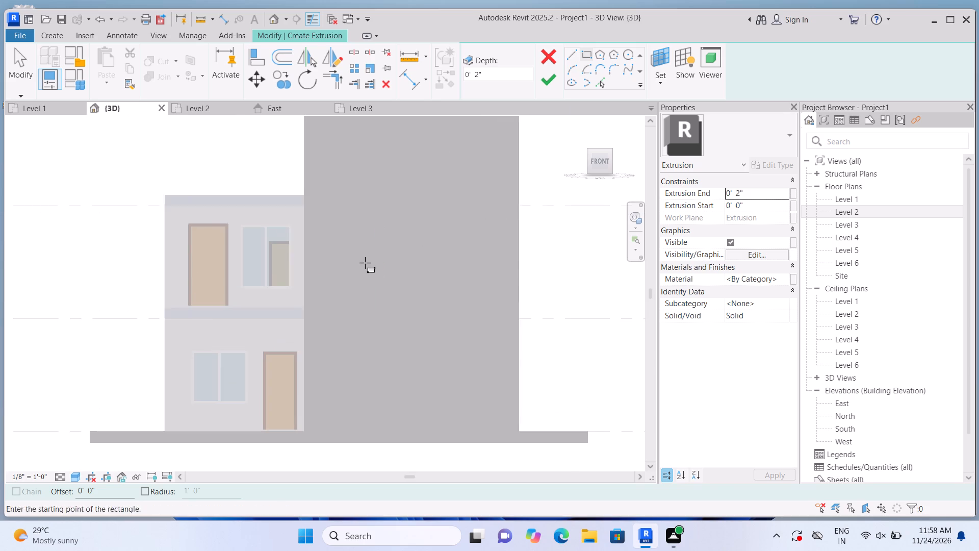
pyautogui.scroll(2, 365, 263)
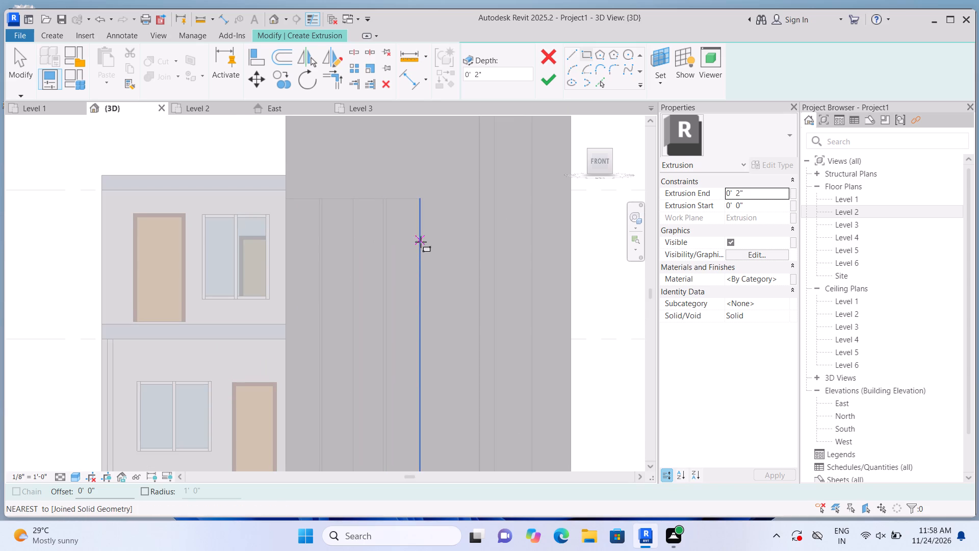
pyautogui.scroll(-1, 345, 316)
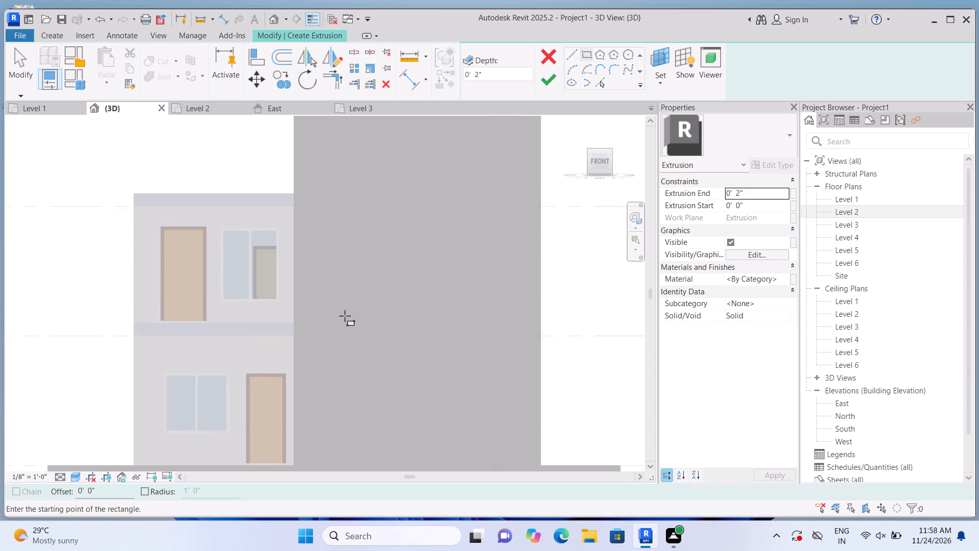
pyautogui.scroll(-1, 345, 316)
pyautogui.scroll(3, 382, 279)
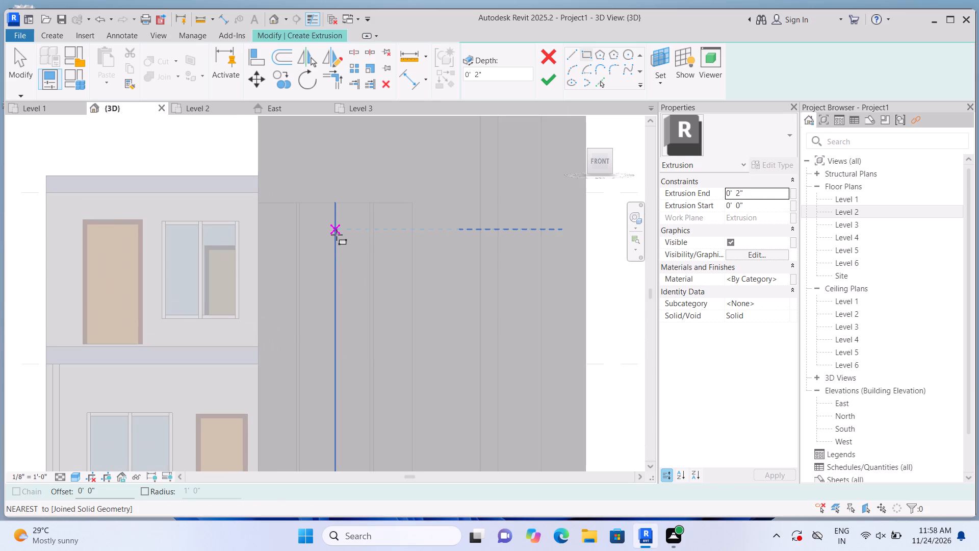
pyautogui.click(339, 238)
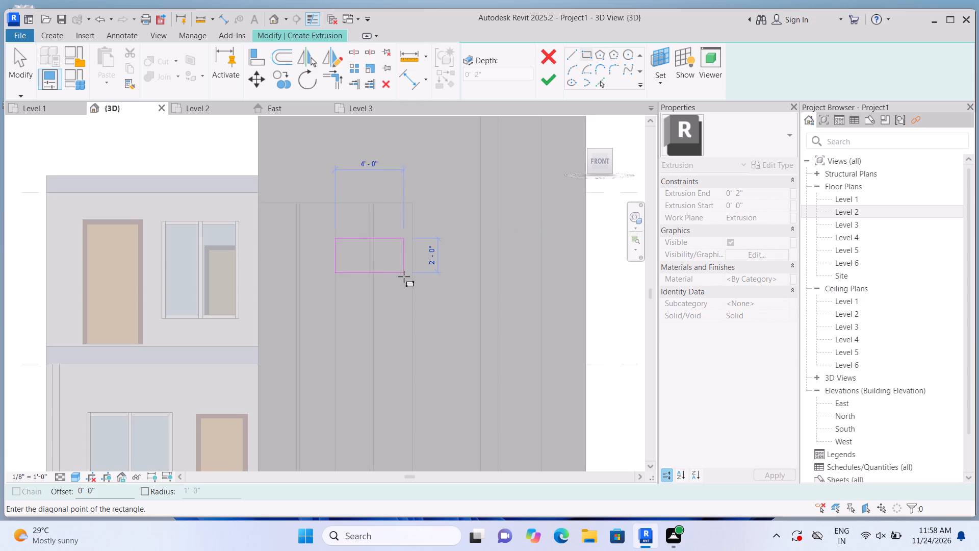
pyautogui.scroll(2, 404, 277)
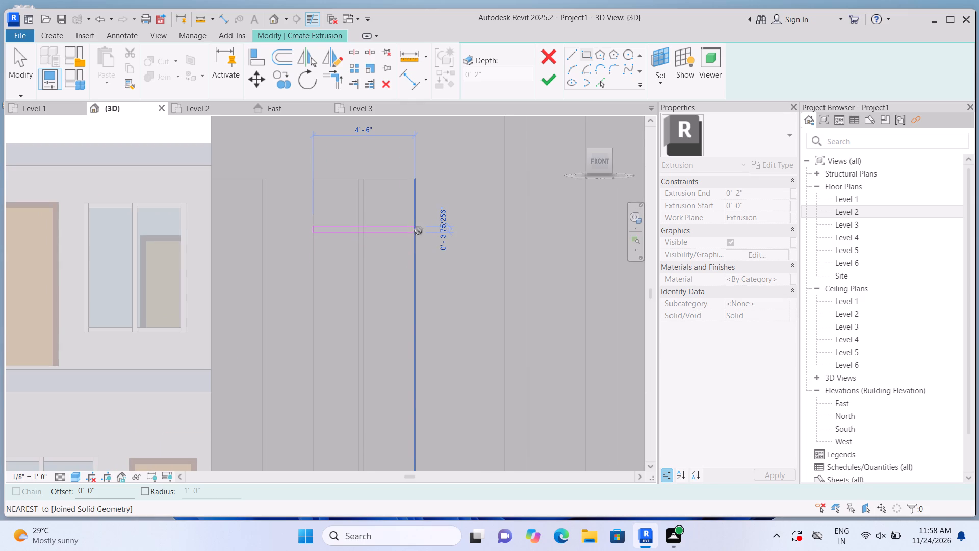
pyautogui.scroll(6, 419, 233)
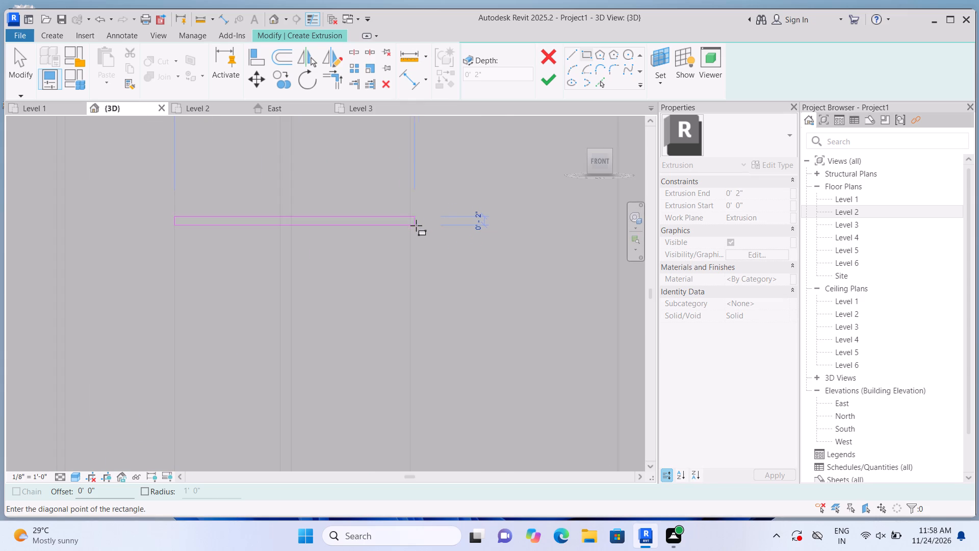
pyautogui.click(415, 227)
pyautogui.press('Escape')
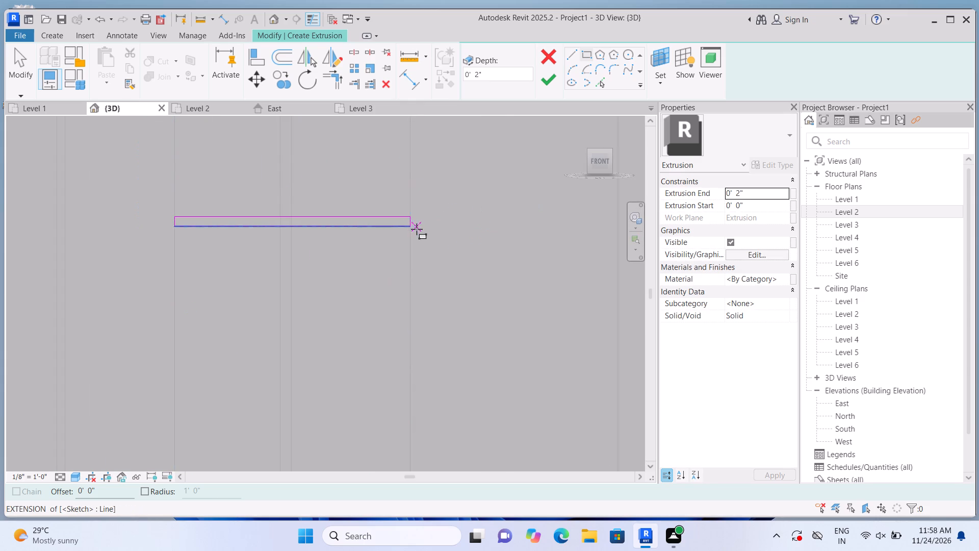
# Add a second horizontal strip about 4'-6" wide and 3 9/32" tall across the same recess half, roughly 4'-3" below the first.
pyautogui.scroll(-2, 417, 229)
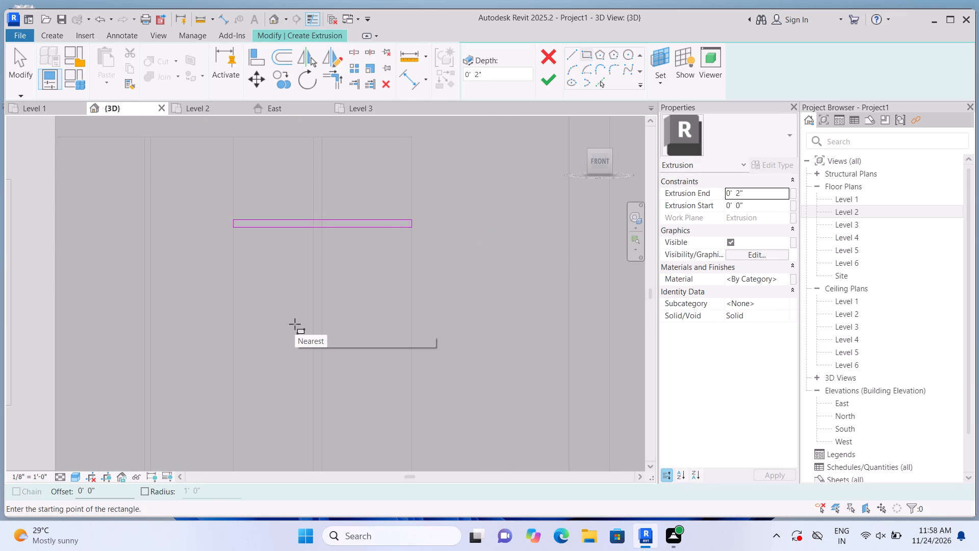
pyautogui.scroll(-1, 295, 324)
pyautogui.scroll(-3, 289, 230)
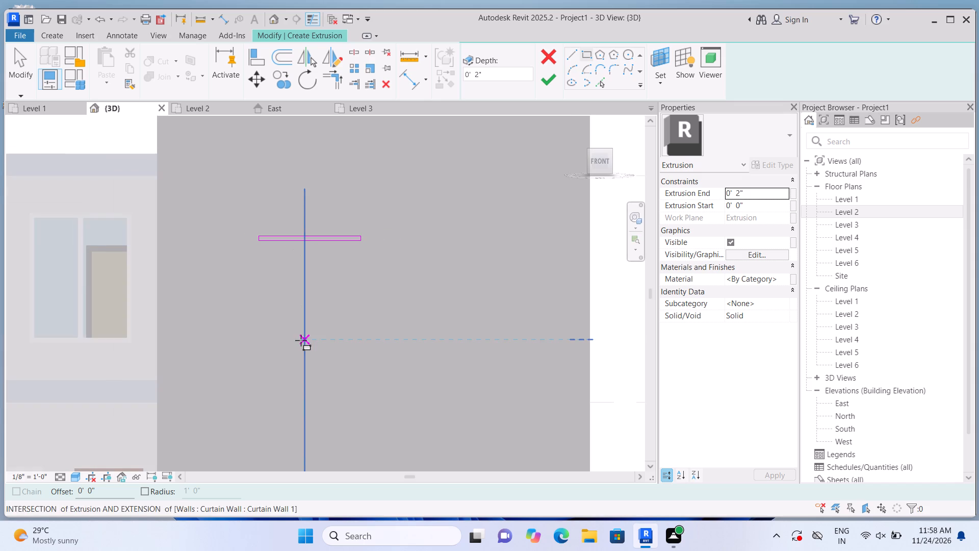
pyautogui.scroll(-6, 305, 243)
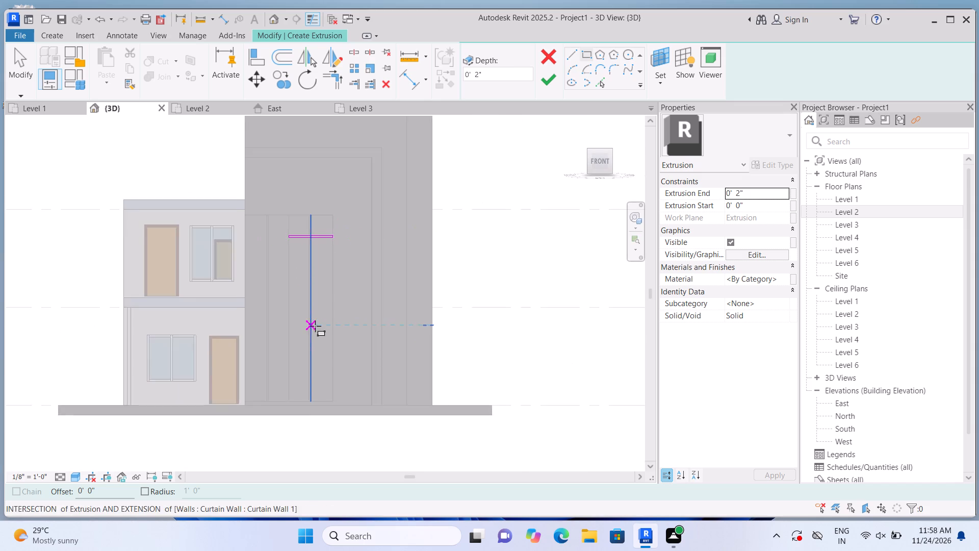
pyautogui.scroll(4, 314, 323)
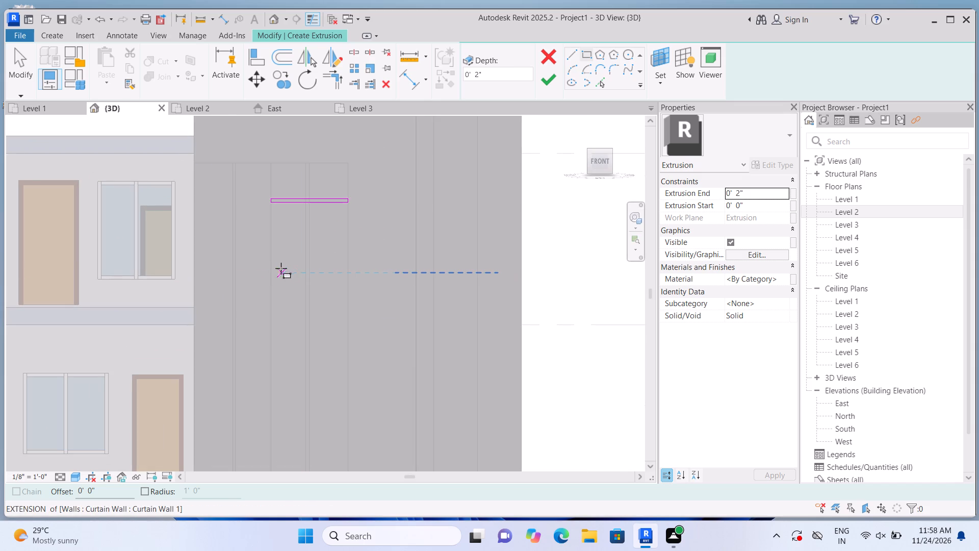
pyautogui.click(274, 274)
pyautogui.scroll(2, 306, 315)
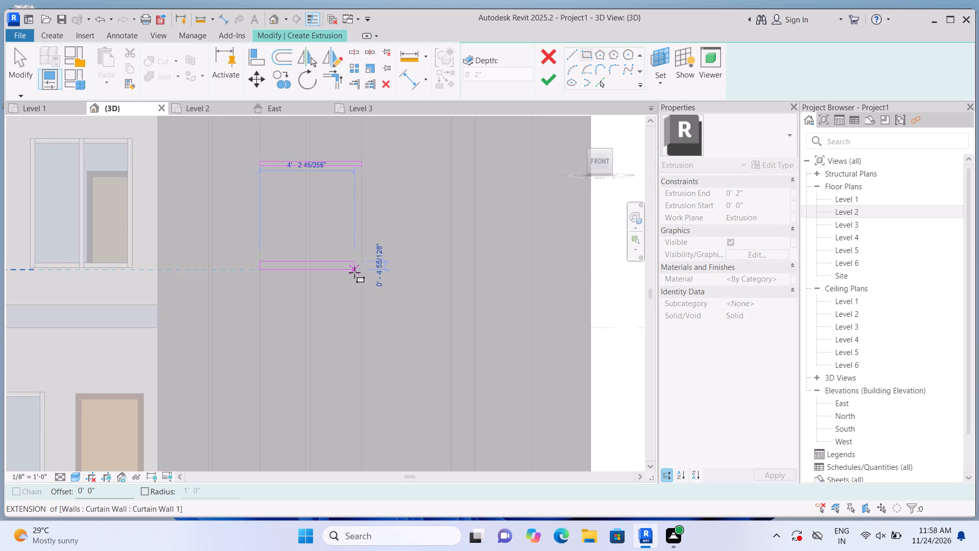
pyautogui.click(357, 267)
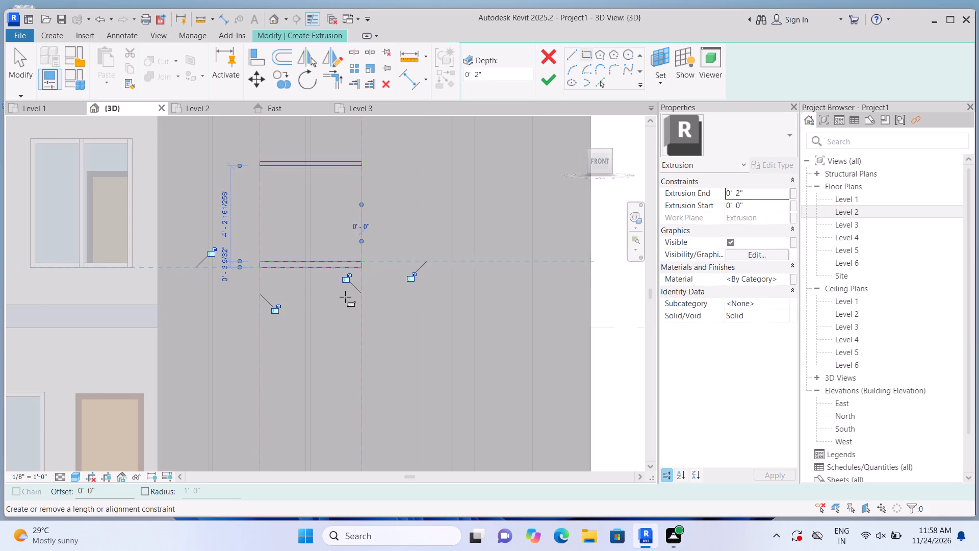
pyautogui.press('Escape')
# Add a thin horizontal strip about 4'-6" wide across the same recess half, near its bottom.
pyautogui.moveTo(314, 318); pyautogui.dragTo(319, 205, button='middle')
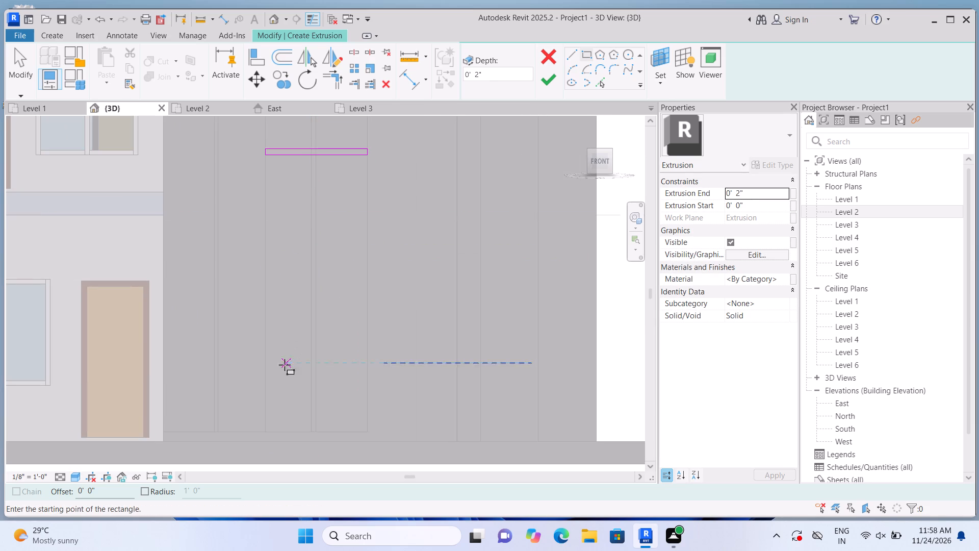
pyautogui.click(268, 366)
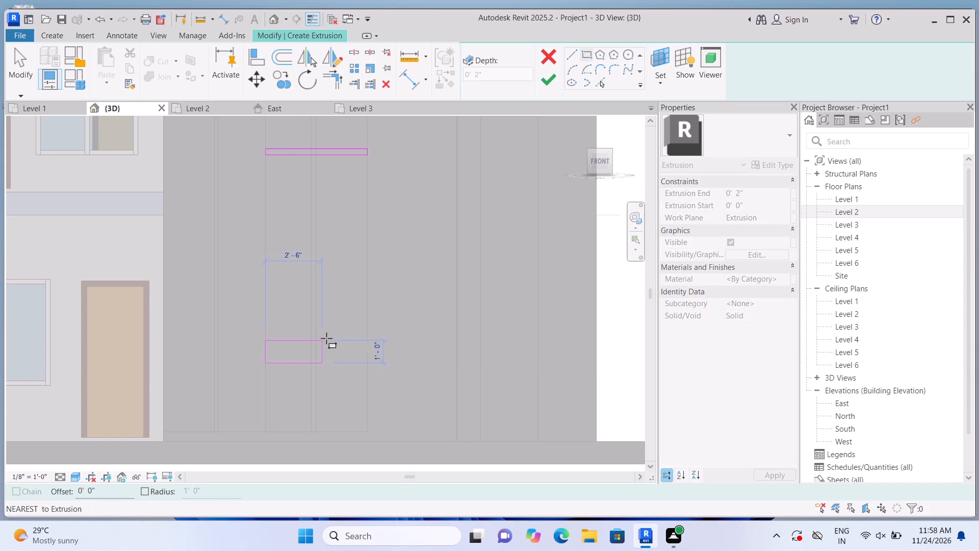
pyautogui.scroll(2, 363, 362)
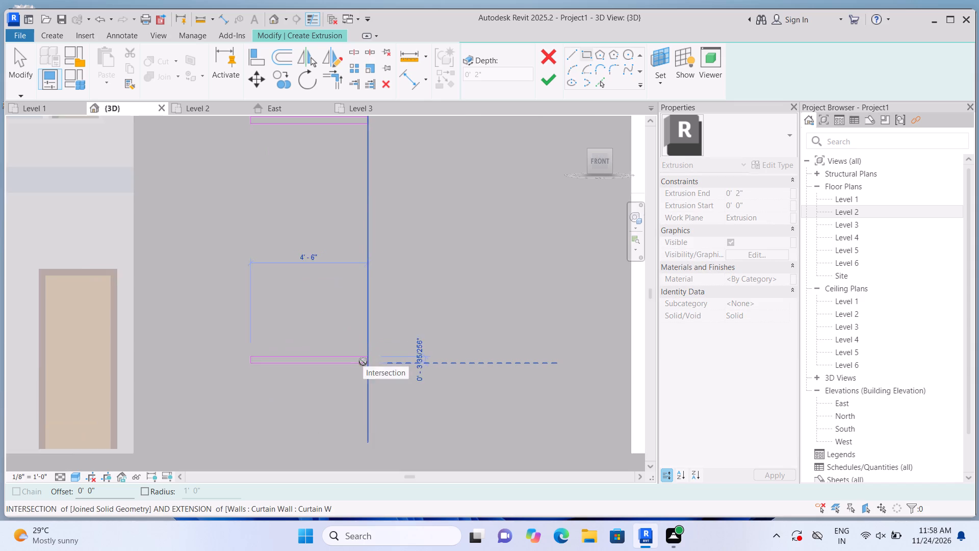
pyautogui.scroll(7, 363, 362)
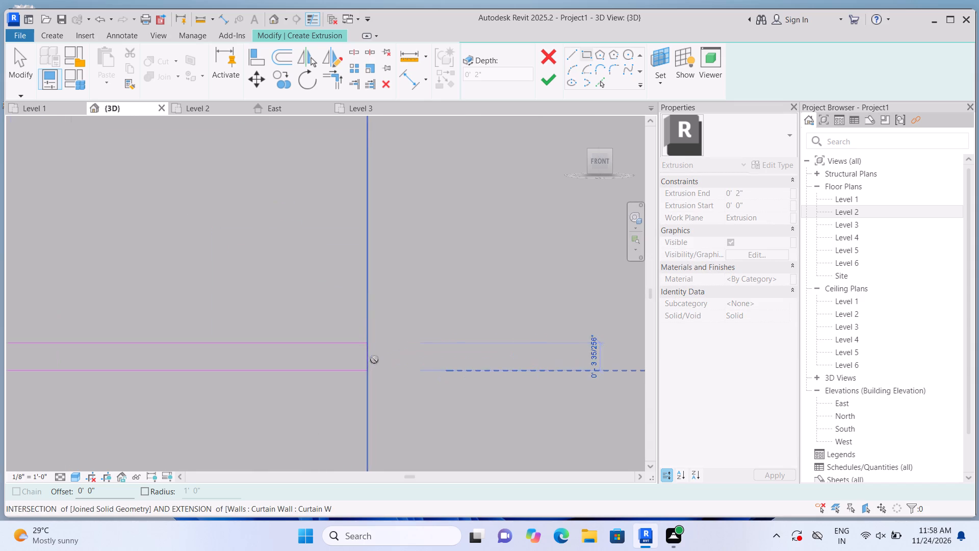
pyautogui.scroll(4, 374, 360)
pyautogui.click(367, 362)
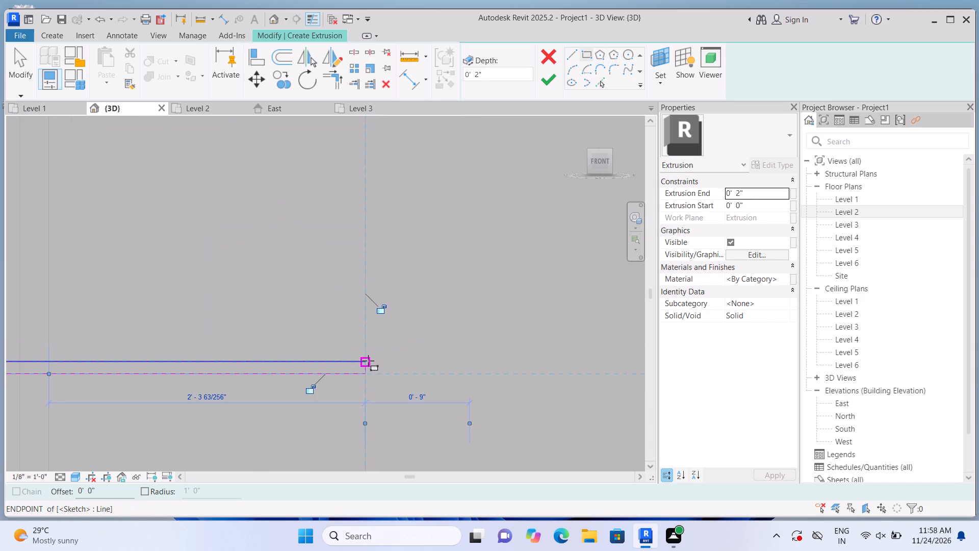
pyautogui.press('Escape')
# Add a horizontal strip about 4'-6" wide and 3 1/2" tall across the recess half, midway between the two lowest strips.
pyautogui.scroll(-13, 372, 361)
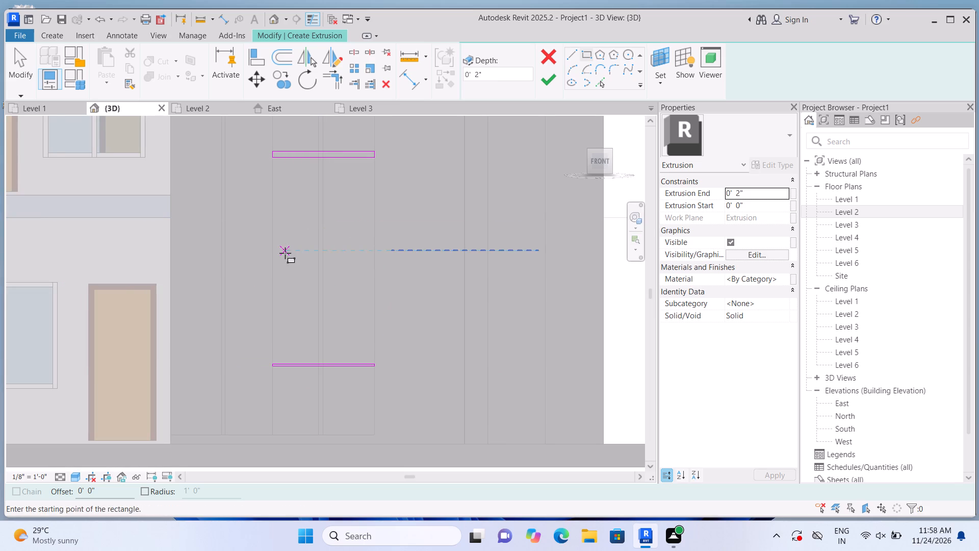
pyautogui.click(277, 256)
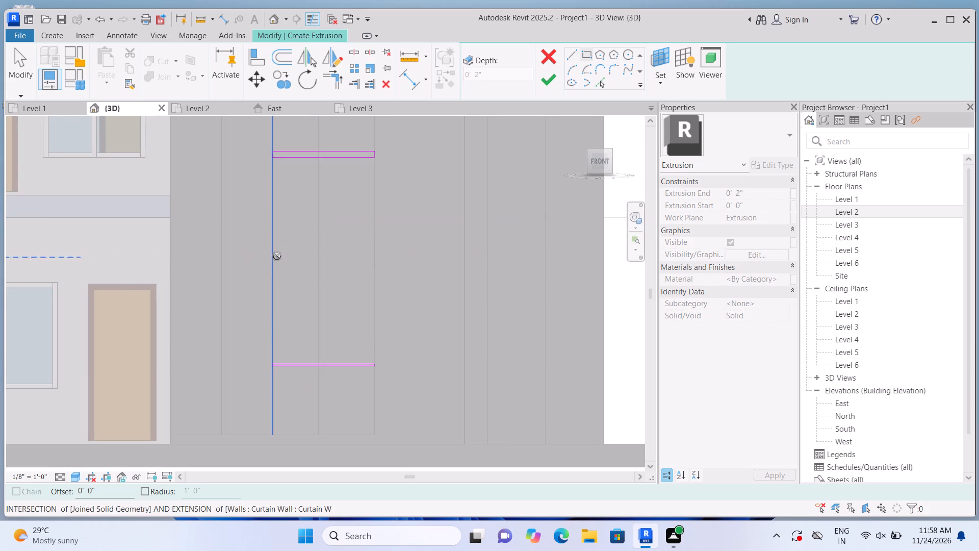
pyautogui.scroll(3, 360, 234)
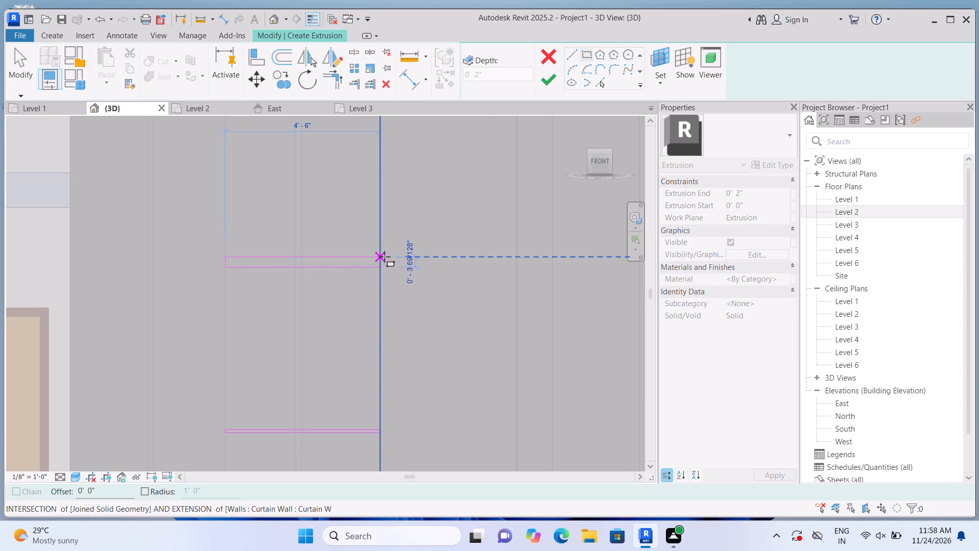
pyautogui.click(385, 257)
pyautogui.press('Escape')
pyautogui.scroll(-6, 340, 373)
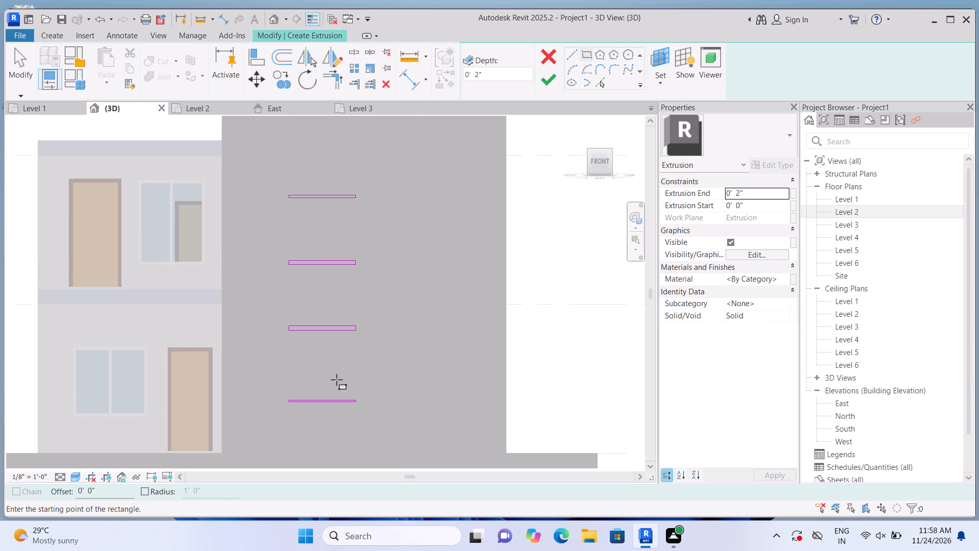
# Finish the solid extrusion of the four horizontal strips with a 2" extrusion end.
pyautogui.click(545, 75)
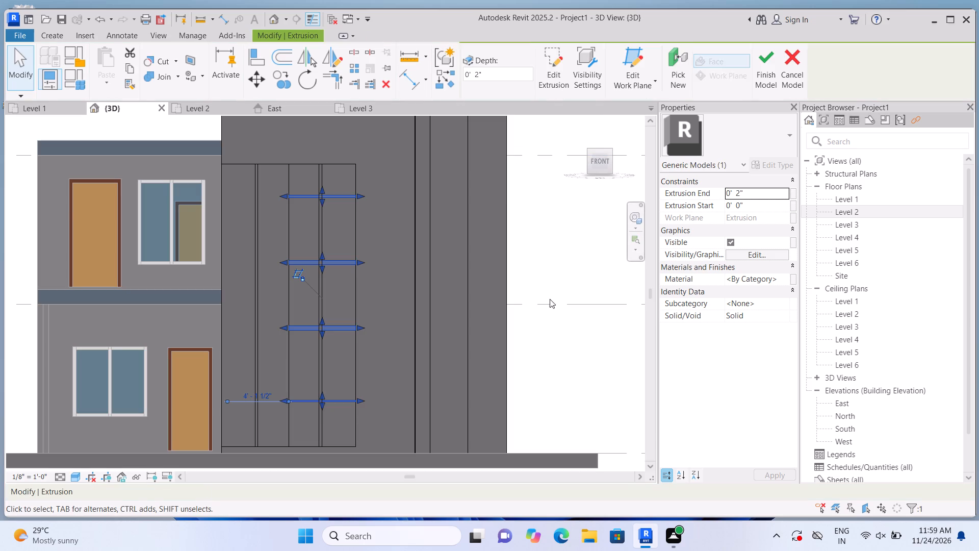
pyautogui.click(559, 265)
# Start an extrusion on the infill panel's face and sketch a narrow vertical strip about 4'-1 19/32" tall between the L-shaped frames, near the house-side end.
pyautogui.scroll(-1, 546, 279)
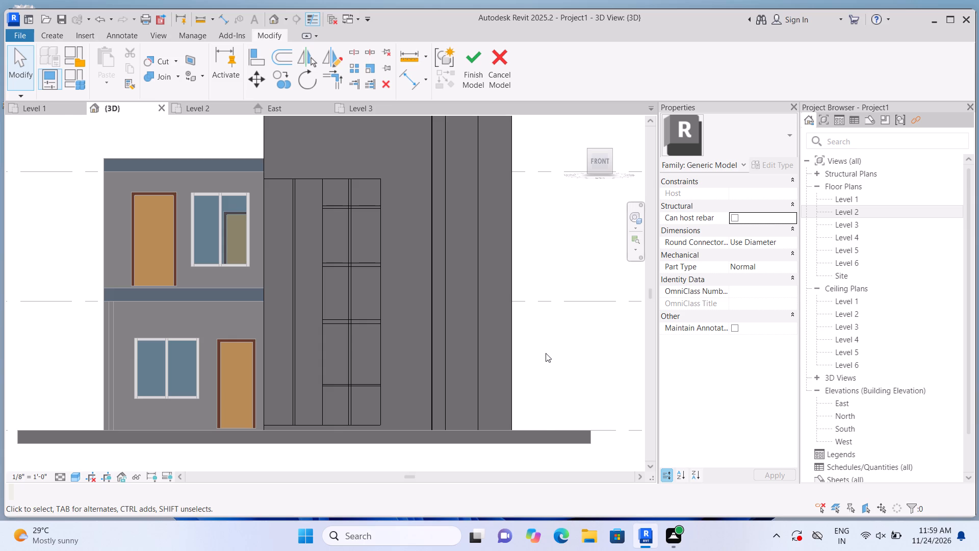
pyautogui.scroll(-4, 525, 355)
pyautogui.scroll(1, 575, 312)
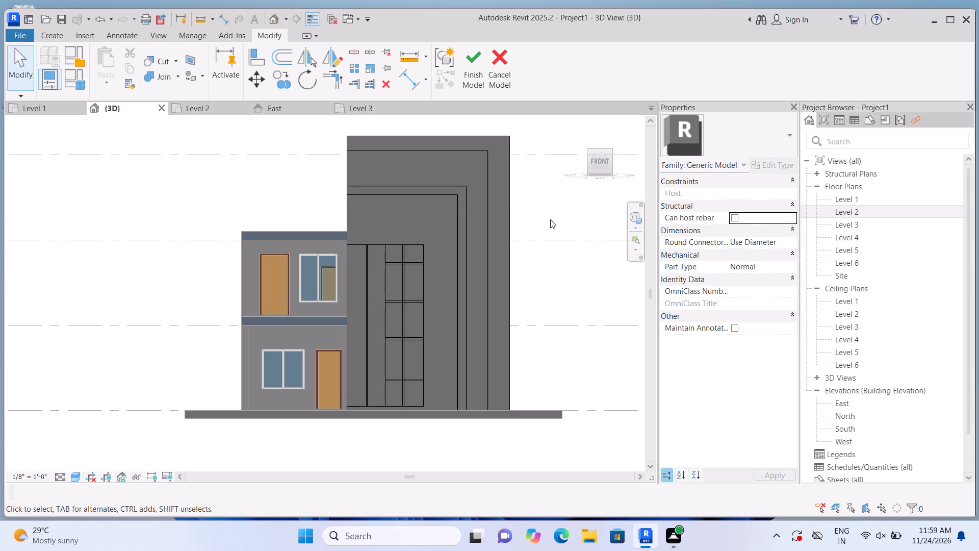
pyautogui.moveTo(550, 219); pyautogui.dragTo(539, 273, button='middle')
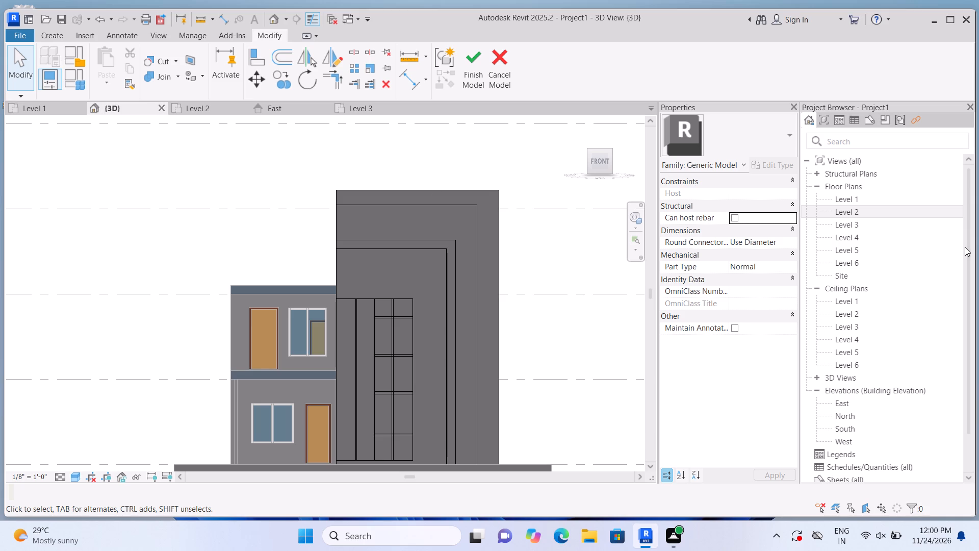
pyautogui.click(63, 37)
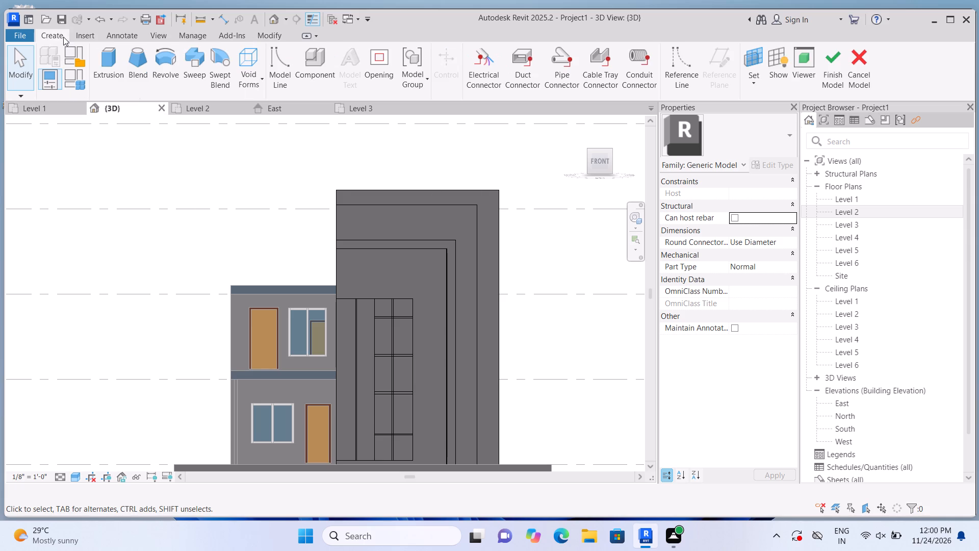
pyautogui.click(97, 72)
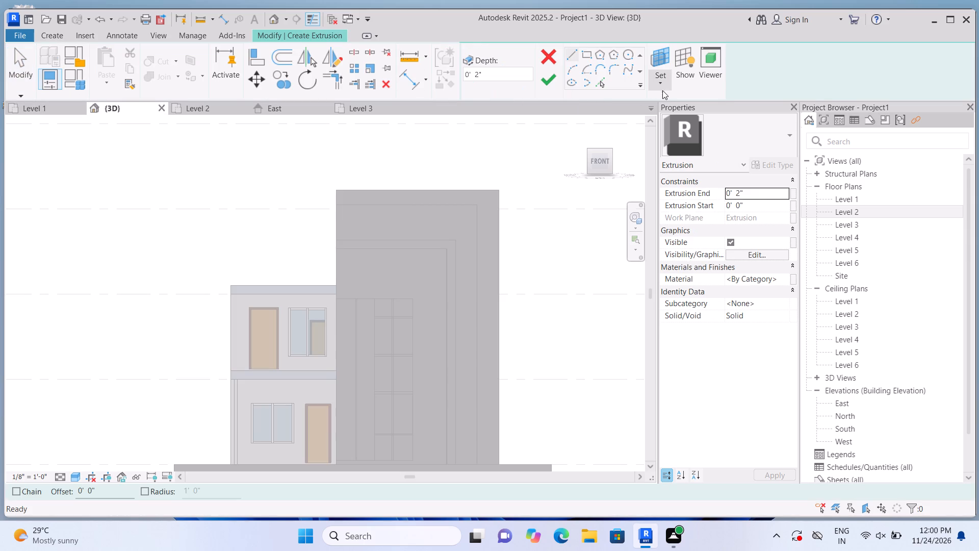
pyautogui.click(662, 90)
pyautogui.click(668, 131)
pyautogui.scroll(3, 422, 269)
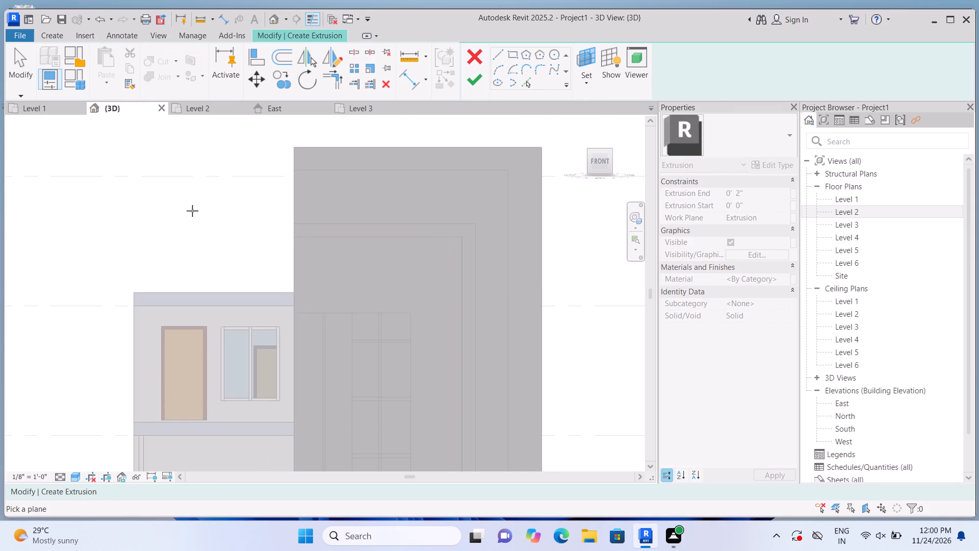
pyautogui.click(350, 259)
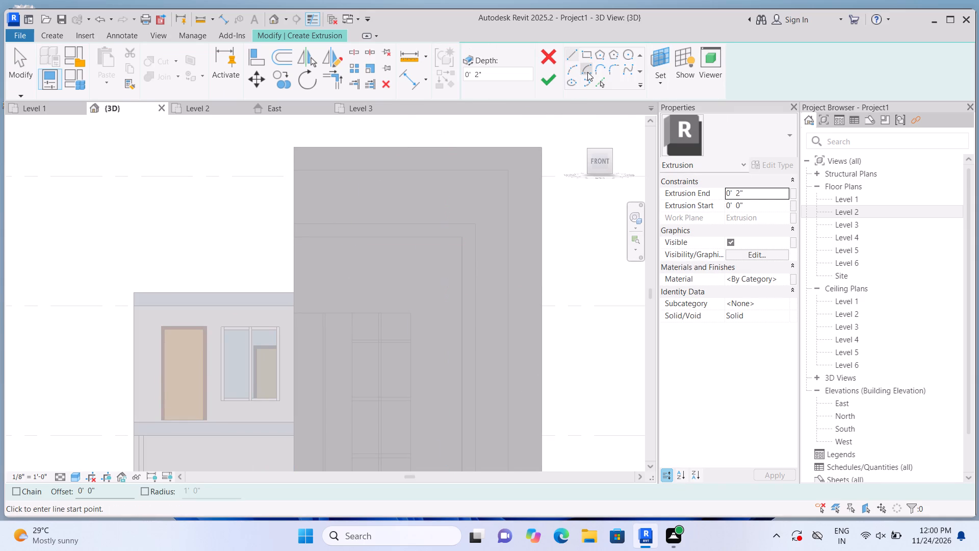
pyautogui.click(585, 56)
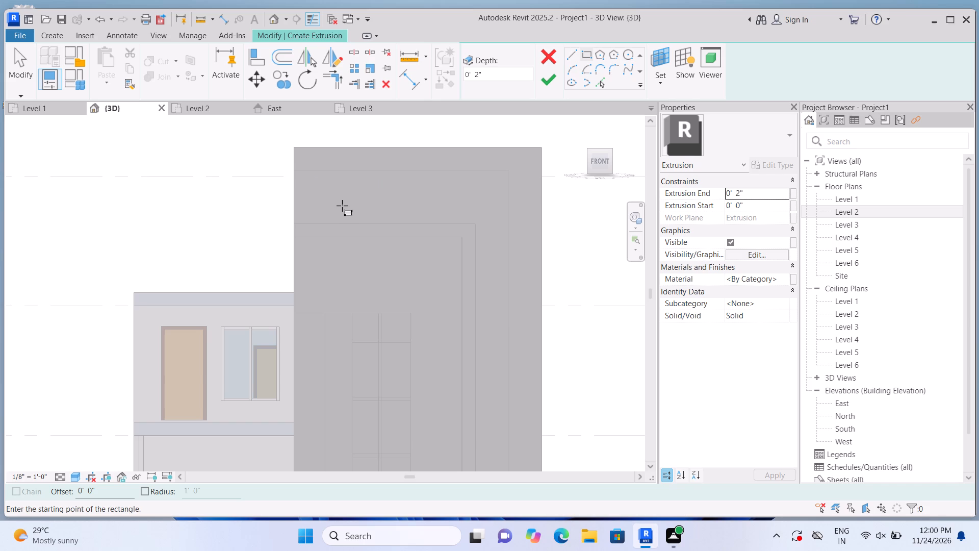
pyautogui.scroll(1, 341, 204)
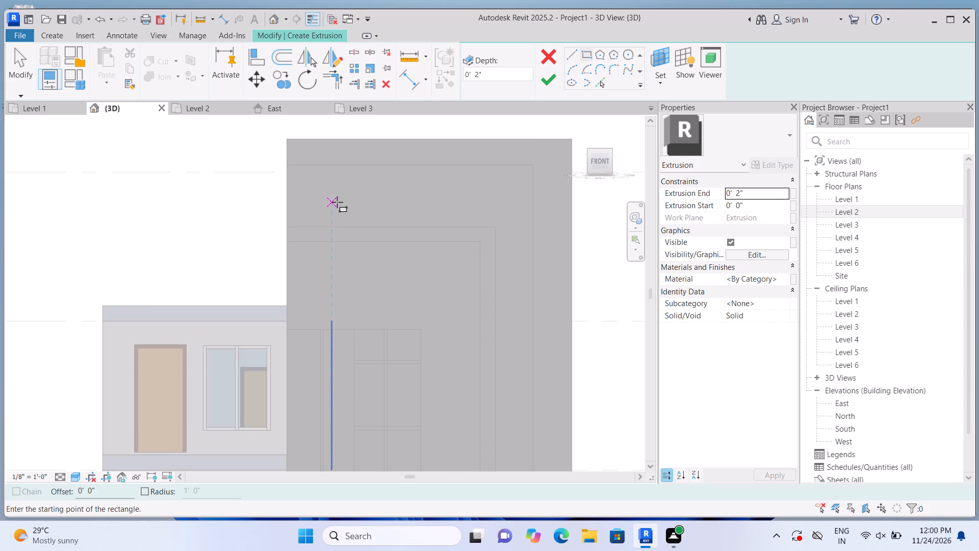
pyautogui.click(303, 167)
pyautogui.scroll(5, 319, 193)
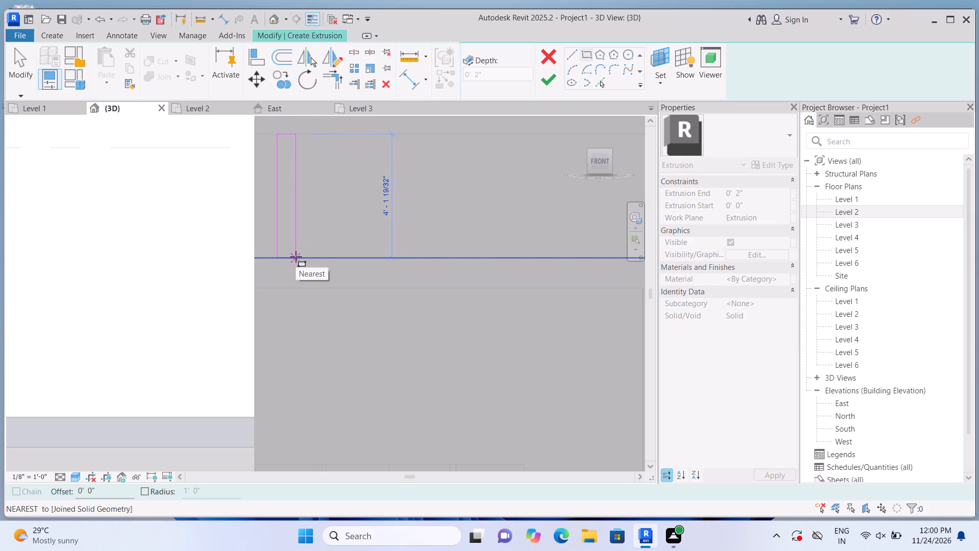
pyautogui.click(296, 257)
pyautogui.press('Escape')
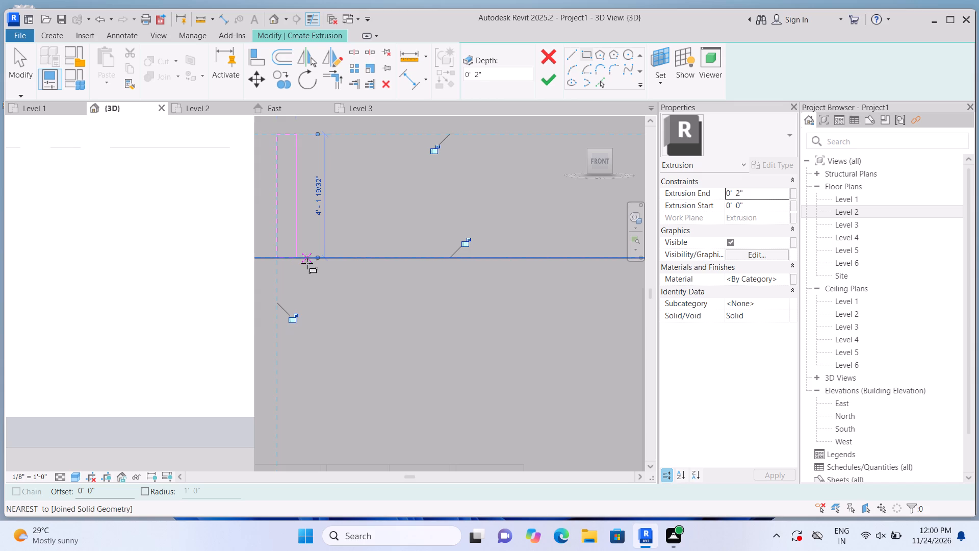
# Sketch two more narrow vertical strips about 4'-1 19/32" tall beside the first, spanning the same band between the L-shaped frames.
pyautogui.click(307, 135)
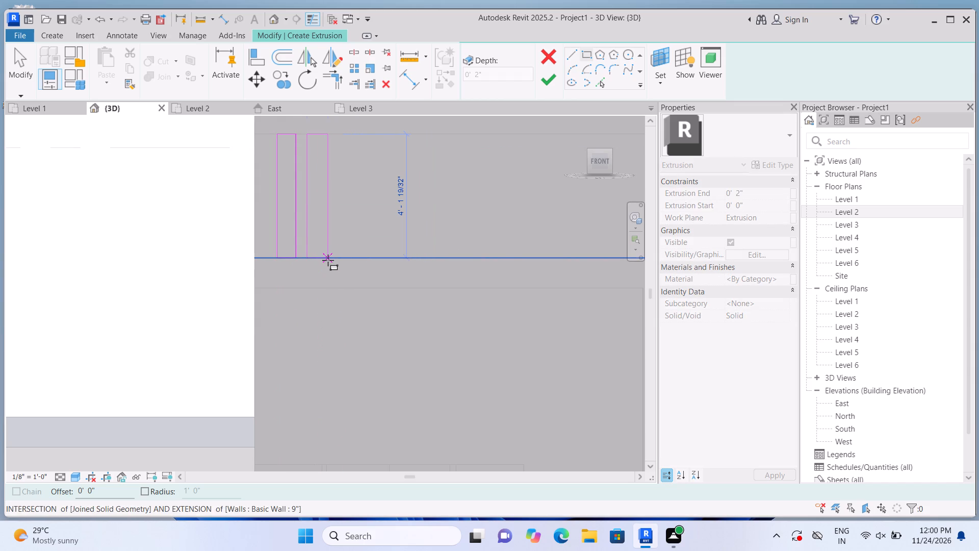
pyautogui.click(328, 260)
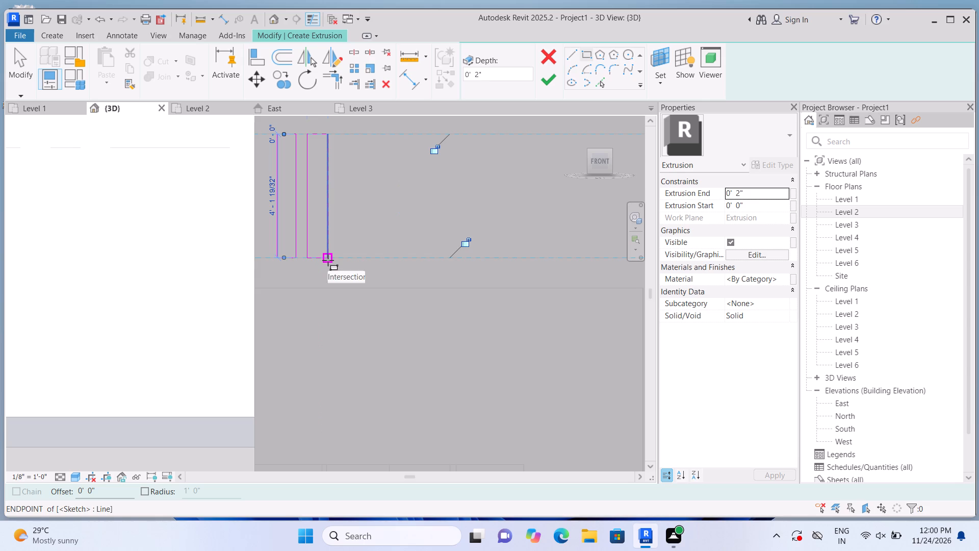
pyautogui.press('Escape')
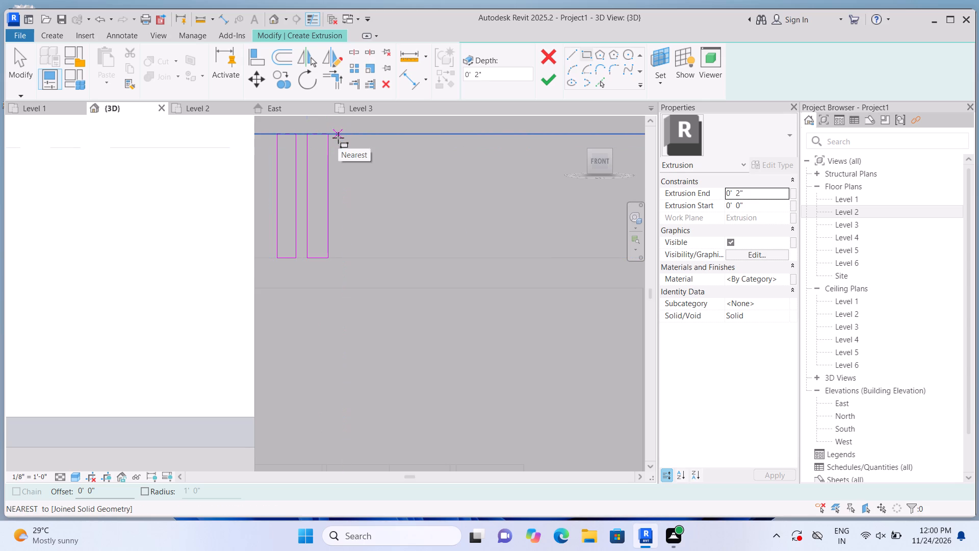
pyautogui.click(338, 138)
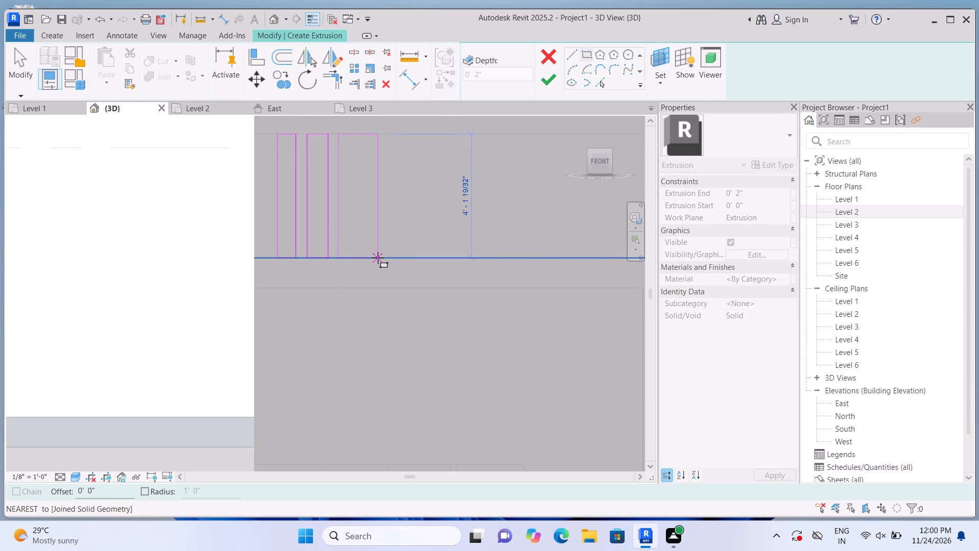
pyautogui.click(358, 259)
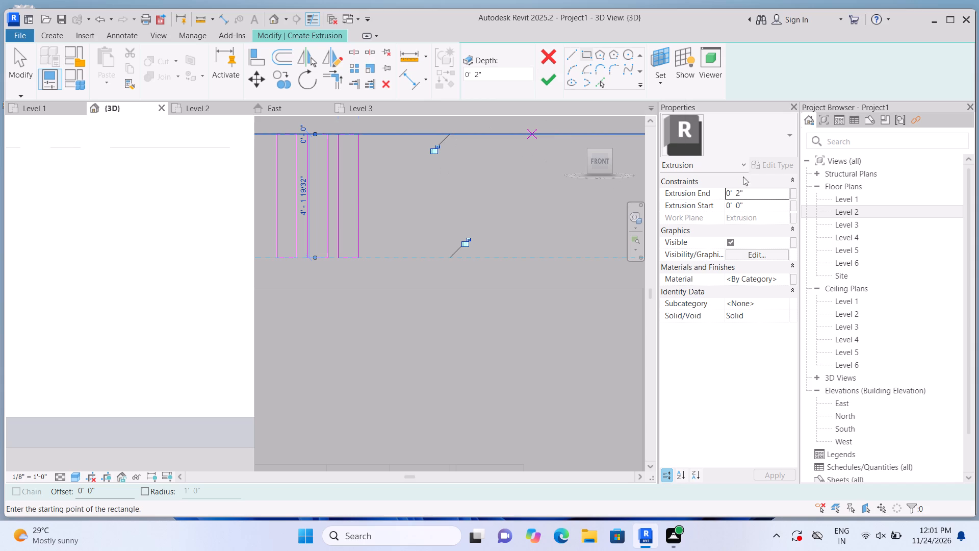
# Set the extrusion end to 4" and finish the solid extrusion of the three vertical strips.
pyautogui.click(753, 189)
pyautogui.press('BackSpace')
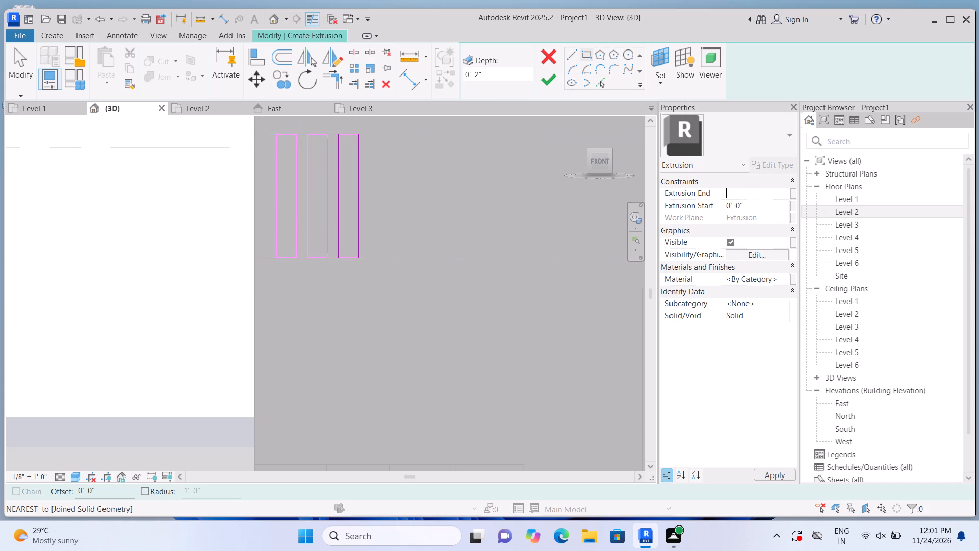
pyautogui.write('4"')
pyautogui.press('Return')
pyautogui.click(551, 84)
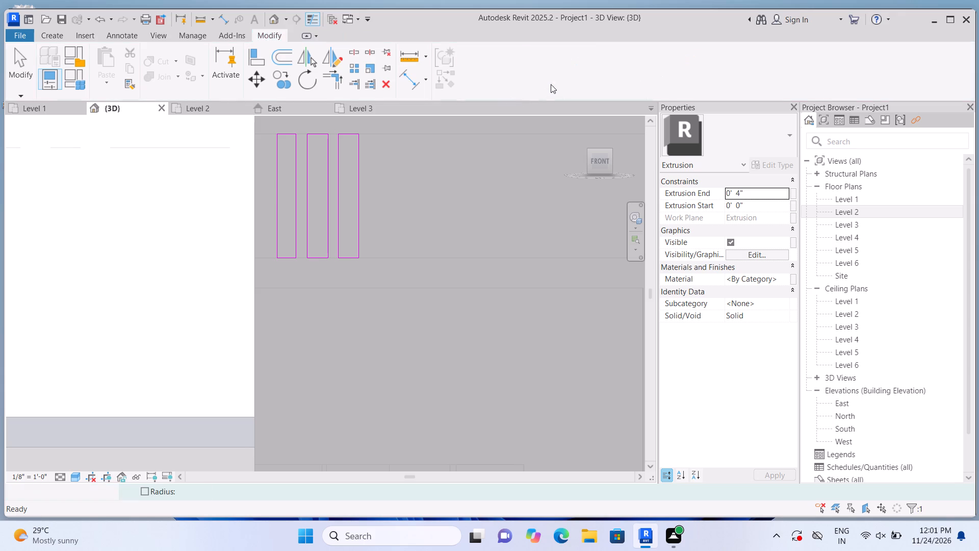
pyautogui.click(105, 307)
pyautogui.scroll(-3, 107, 313)
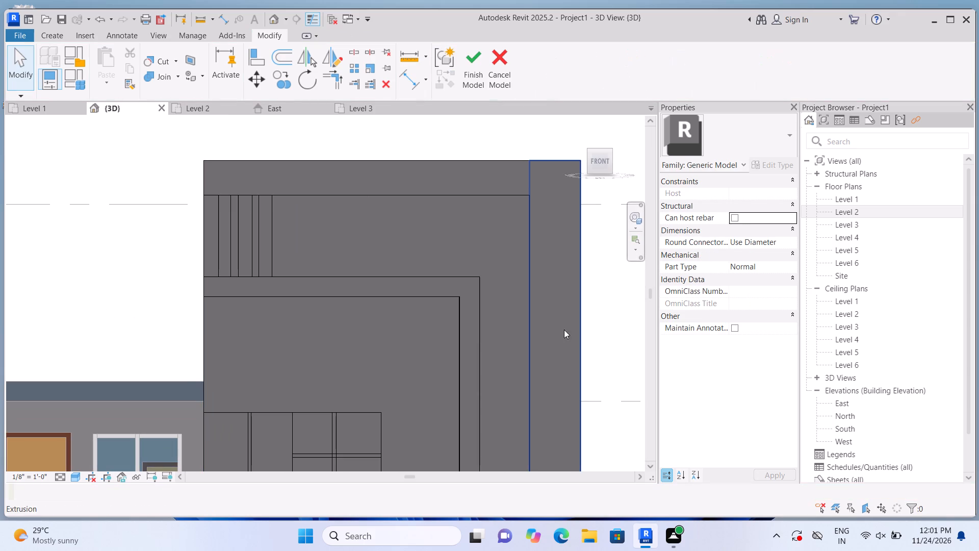
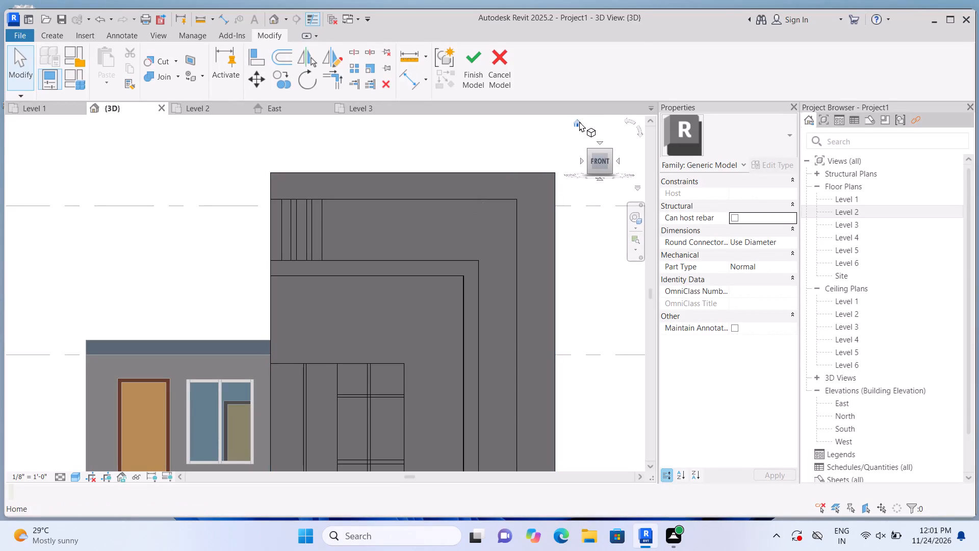
# Examine the feature wall in 3D from its corner side, including the strips between the L-shaped frames and the gridded infill panel.
pyautogui.click(576, 120)
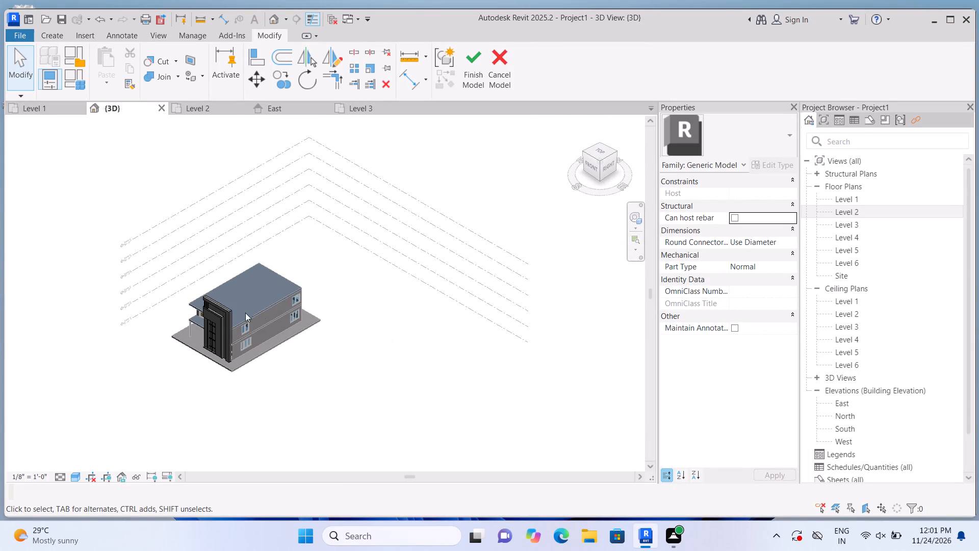
pyautogui.scroll(13, 237, 317)
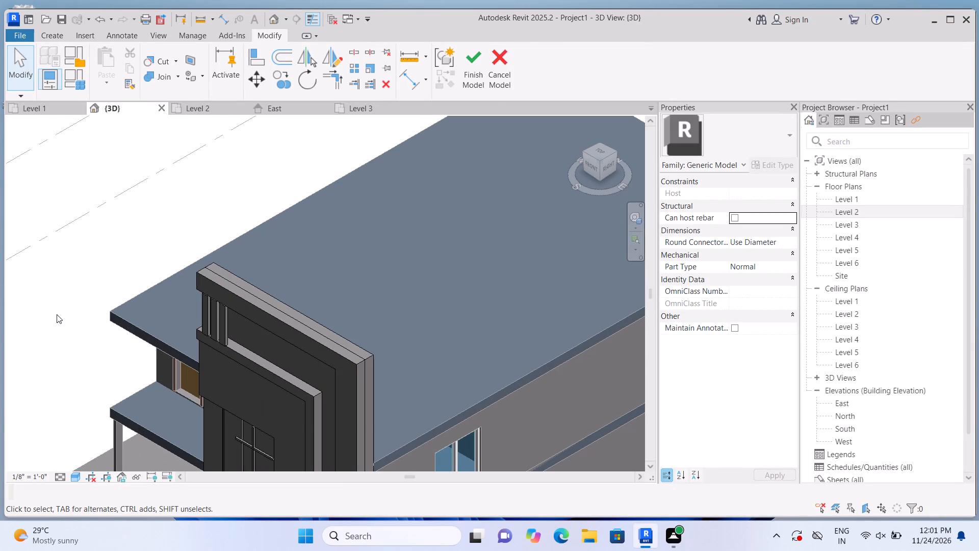
pyautogui.scroll(-7, 60, 311)
pyautogui.scroll(4, 13, 364)
pyautogui.scroll(-3, 46, 331)
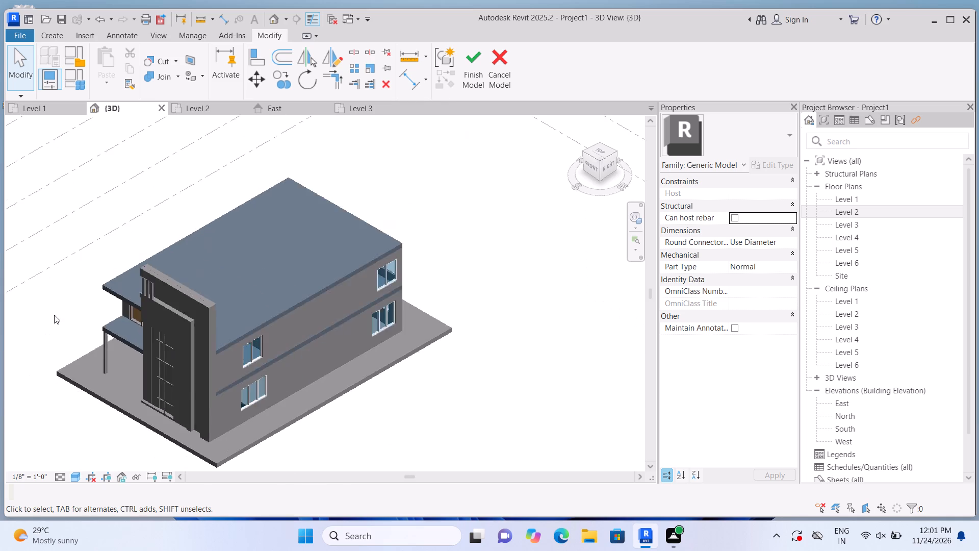
pyautogui.scroll(-3, 54, 315)
pyautogui.scroll(2, 33, 329)
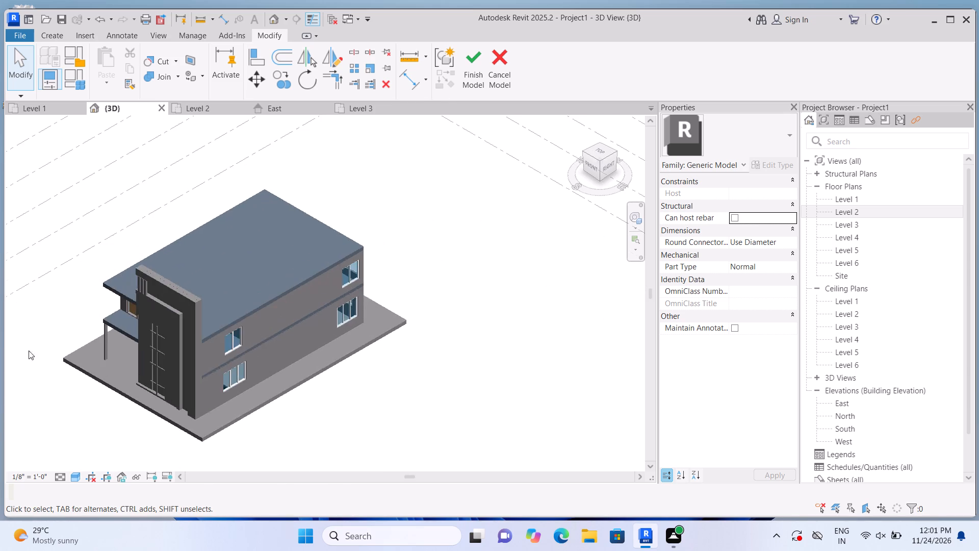
pyautogui.keyDown('shift'); pyautogui.moveTo(27, 401); pyautogui.dragTo(143, 418, button='middle'); pyautogui.keyUp('shift')
pyautogui.keyDown('shift'); pyautogui.moveTo(166, 416); pyautogui.dragTo(231, 362, button='middle'); pyautogui.keyUp('shift')
pyautogui.scroll(2, 231, 362)
pyautogui.moveTo(196, 328); pyautogui.dragTo(94, 225, button='middle')
pyautogui.scroll(3, 466, 399)
pyautogui.scroll(4, 533, 385)
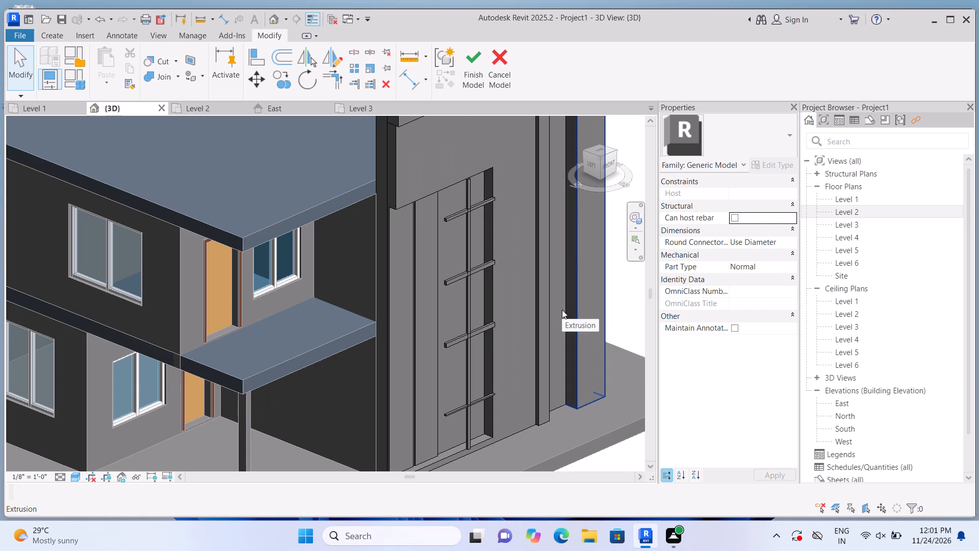
pyautogui.scroll(3, 478, 414)
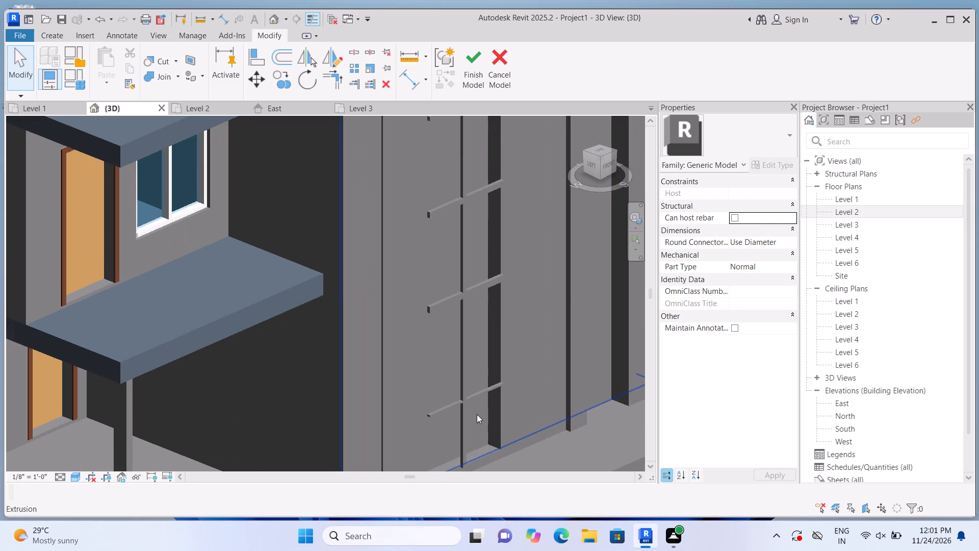
# Inspect the extrusions that form the recessed infill panel and the void behind its gridded strips.
pyautogui.click(429, 385)
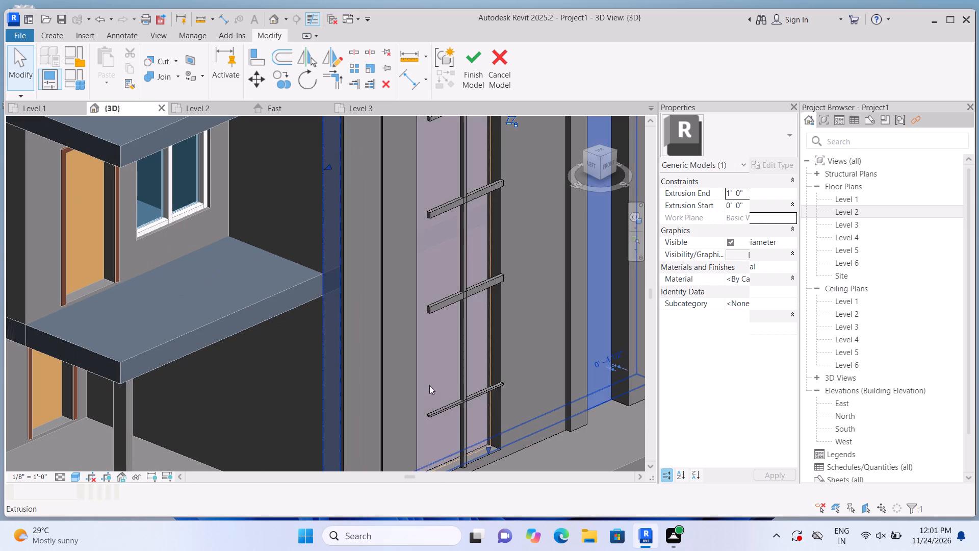
pyautogui.scroll(-5, 429, 385)
pyautogui.click(578, 320)
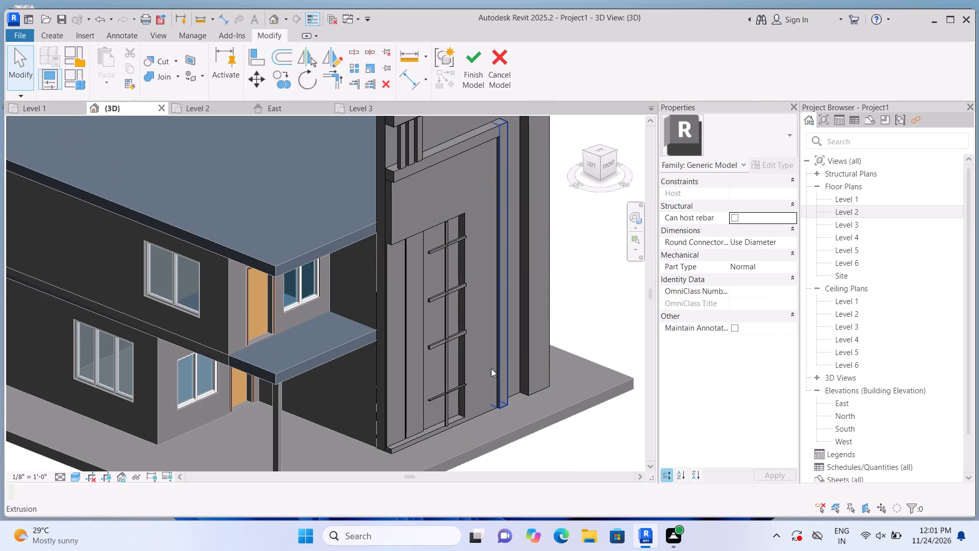
pyautogui.scroll(2, 469, 359)
pyautogui.scroll(1, 392, 352)
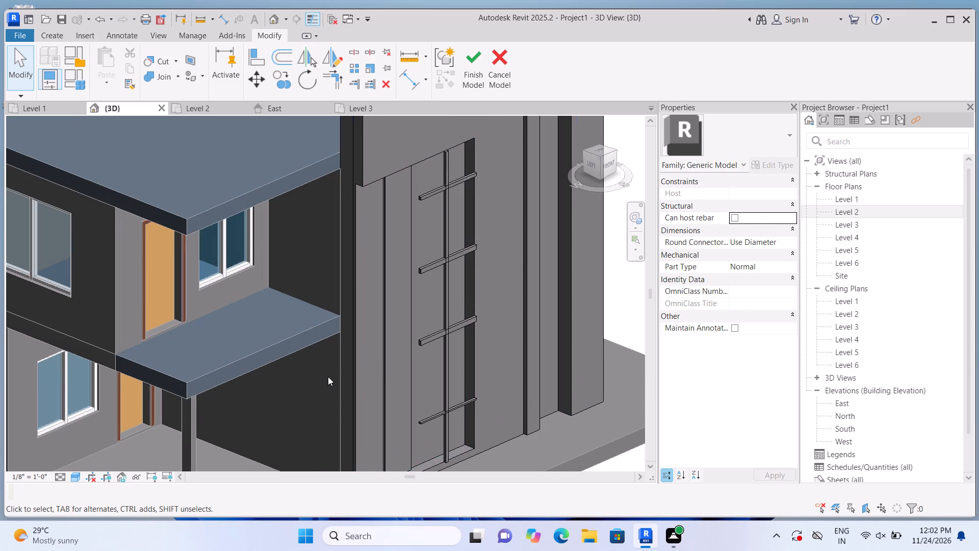
pyautogui.scroll(-1, 328, 377)
pyautogui.moveTo(407, 309); pyautogui.dragTo(399, 313)
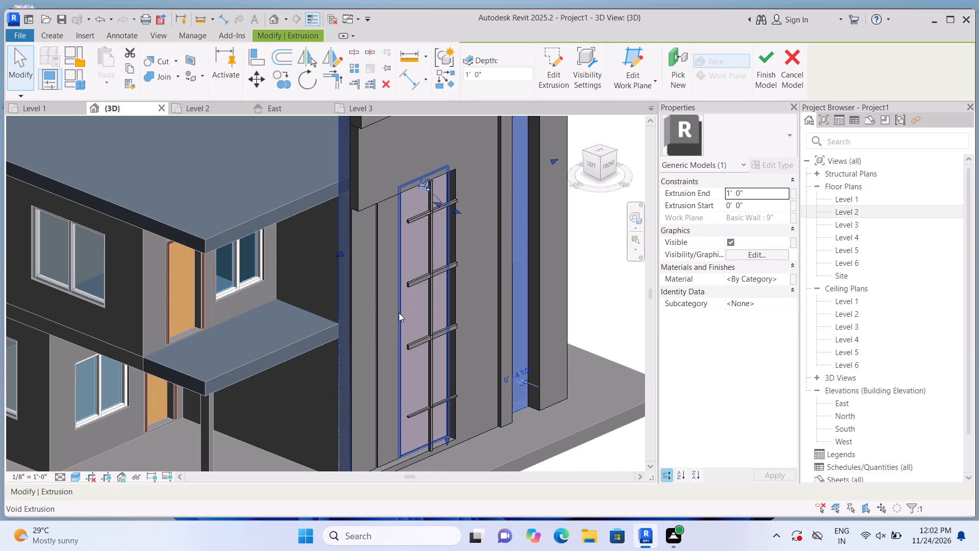
pyautogui.click(420, 299)
pyautogui.click(592, 293)
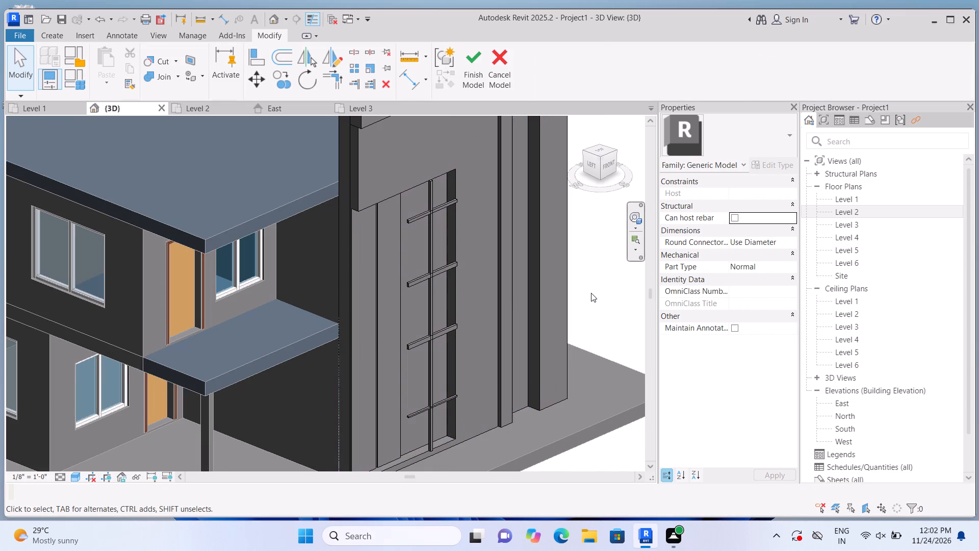
pyautogui.scroll(6, 430, 279)
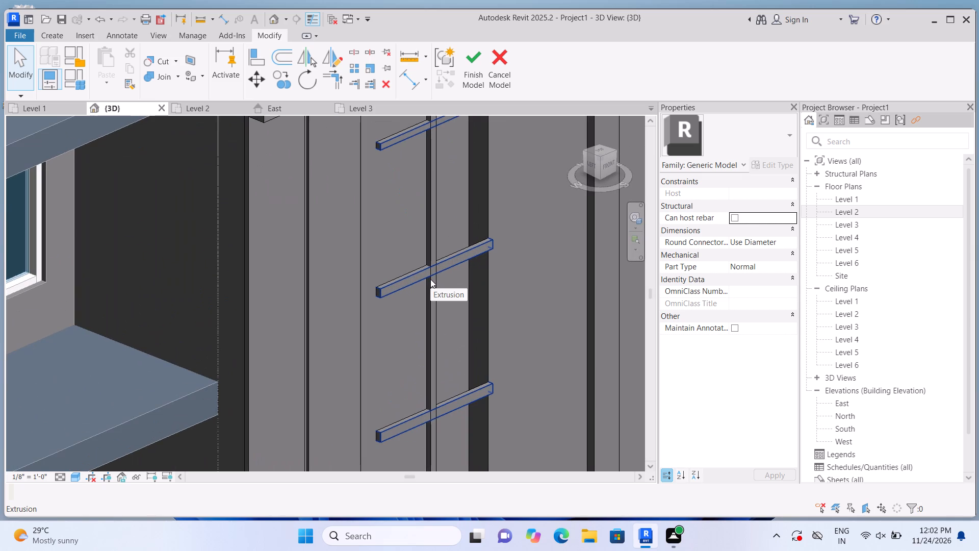
# Delete the extrusion of four horizontal strips from the recessed infill panel.
pyautogui.click(430, 279)
pyautogui.scroll(-5, 430, 279)
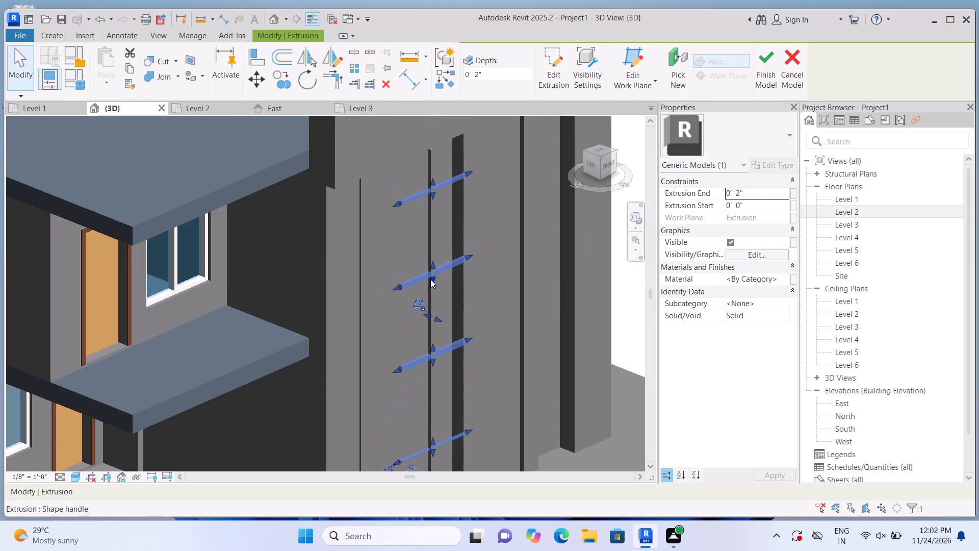
pyautogui.click(431, 221)
pyautogui.click(431, 221)
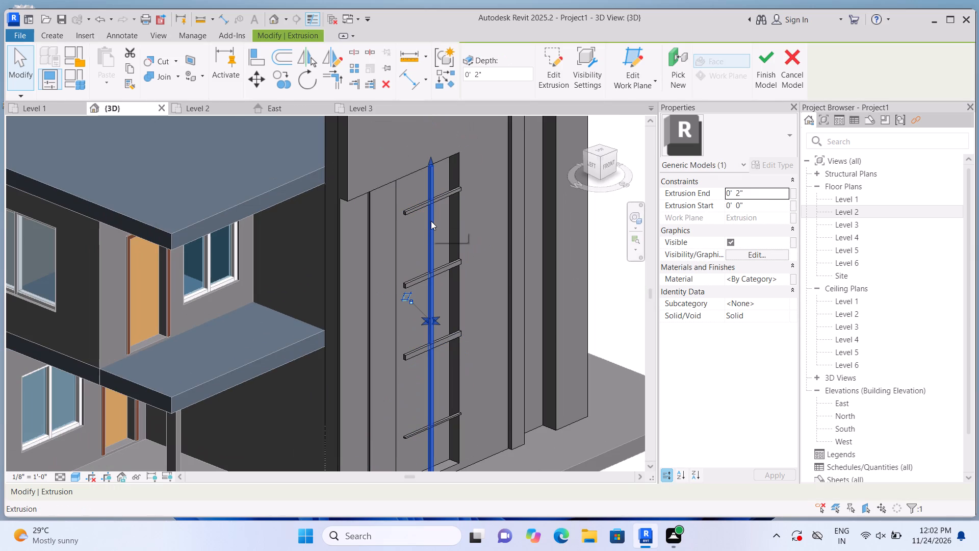
pyautogui.click(441, 201)
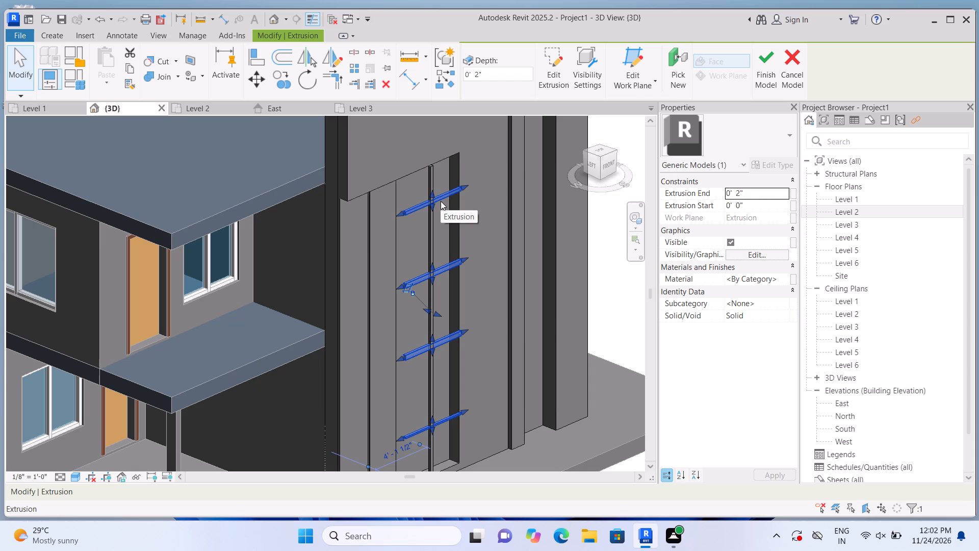
pyautogui.press('Delete')
# Select the remaining tall vertical strip on the recessed infill panel.
pyautogui.click(434, 245)
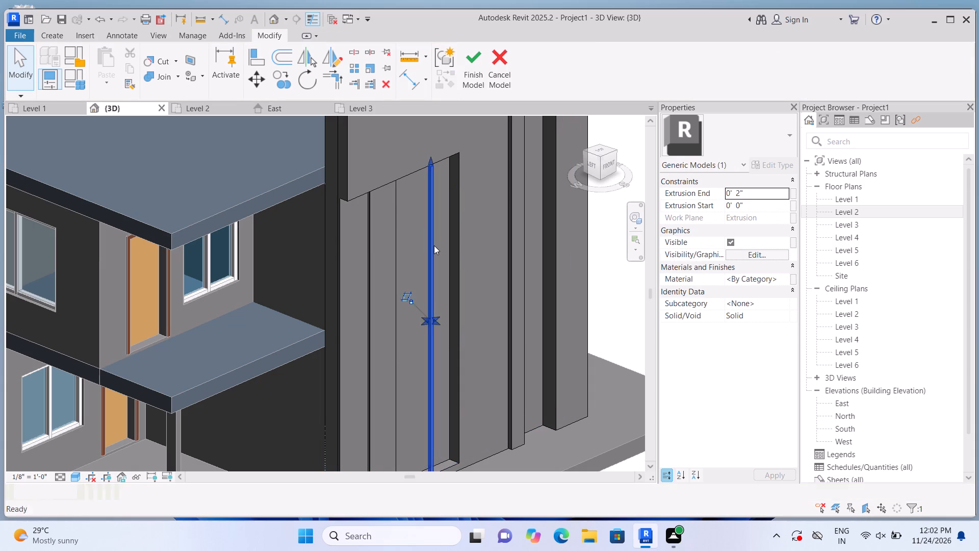
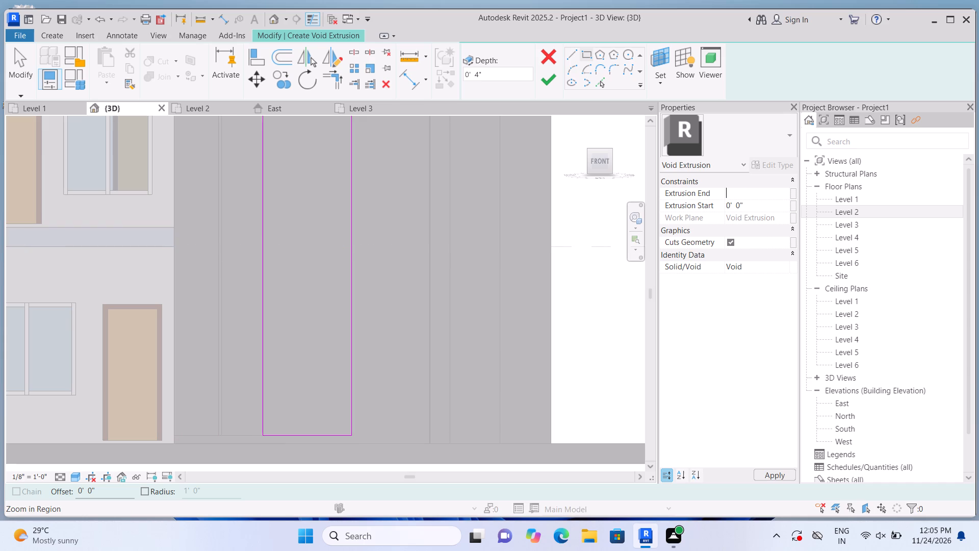
# Set the tall rectangular void's extrusion end to 3" and complete the cut in the infill panel.
pyautogui.write('3"')
pyautogui.press('Return')
pyautogui.scroll(-1, 591, 297)
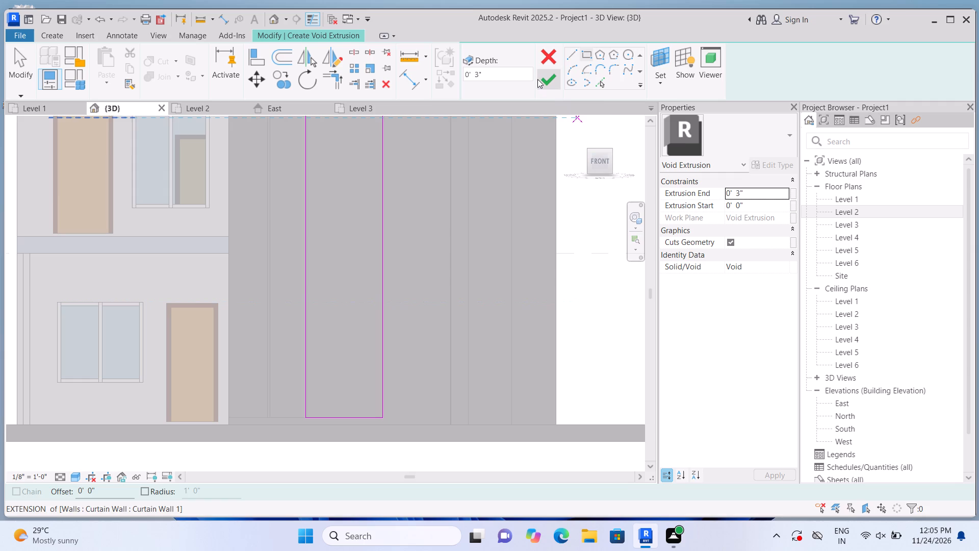
pyautogui.click(542, 80)
pyautogui.click(602, 288)
# Examine the tall rectangular recess cut into the infill panel in 3D from the corner side, especially along its bottom edge.
pyautogui.scroll(-1, 598, 320)
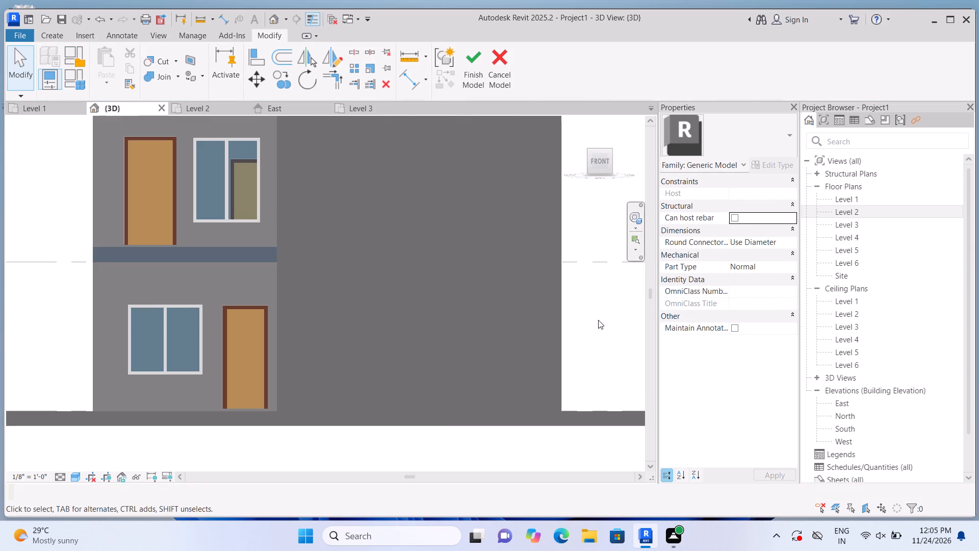
pyautogui.scroll(-1, 546, 357)
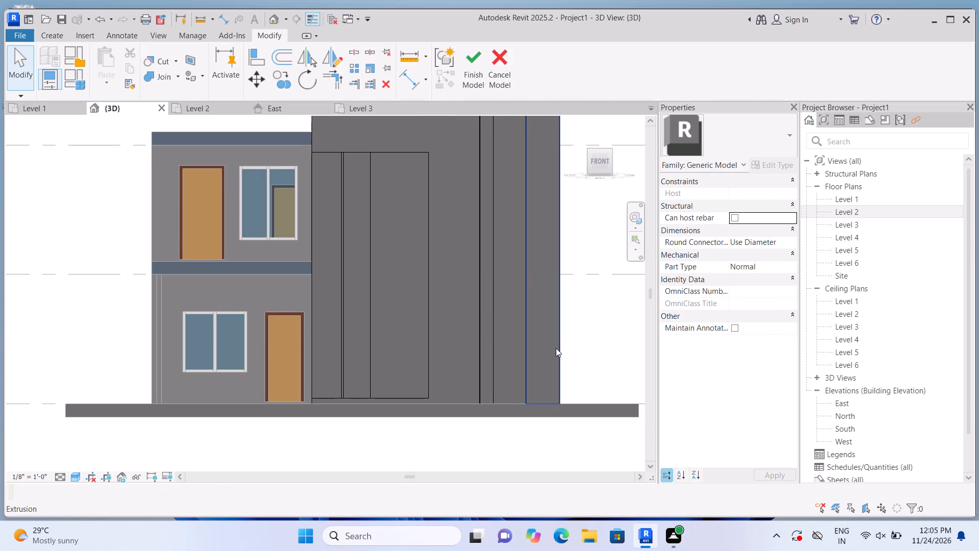
pyautogui.scroll(-1, 556, 356)
pyautogui.scroll(2, 589, 233)
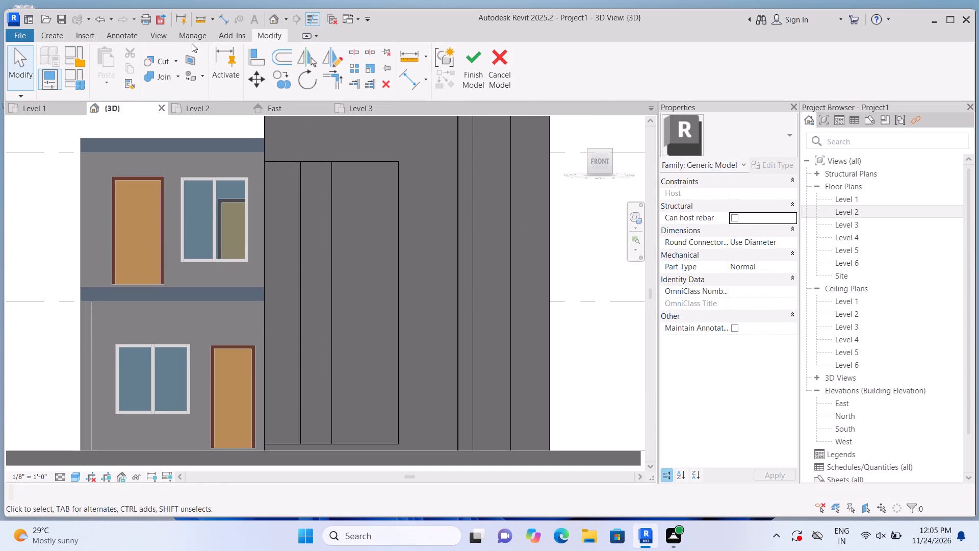
pyautogui.click(275, 19)
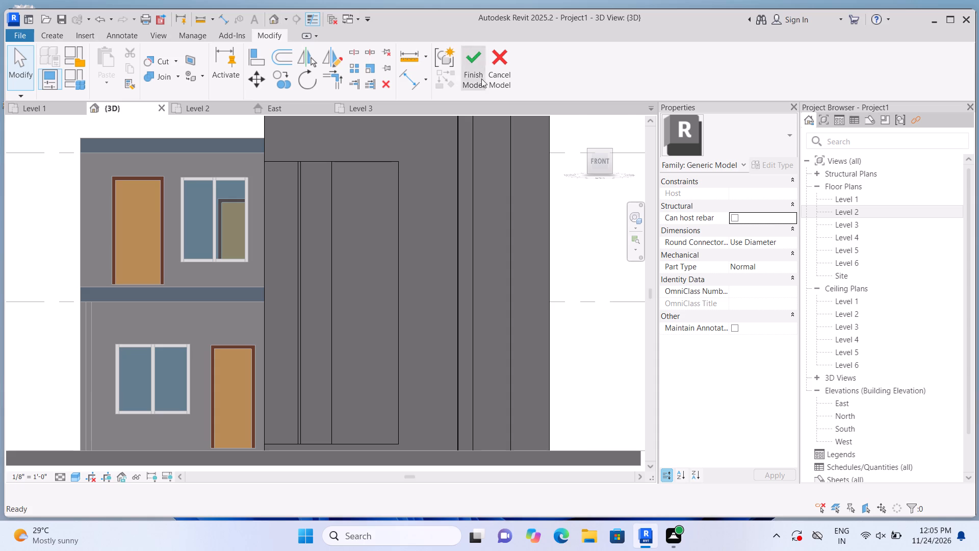
pyautogui.click(578, 125)
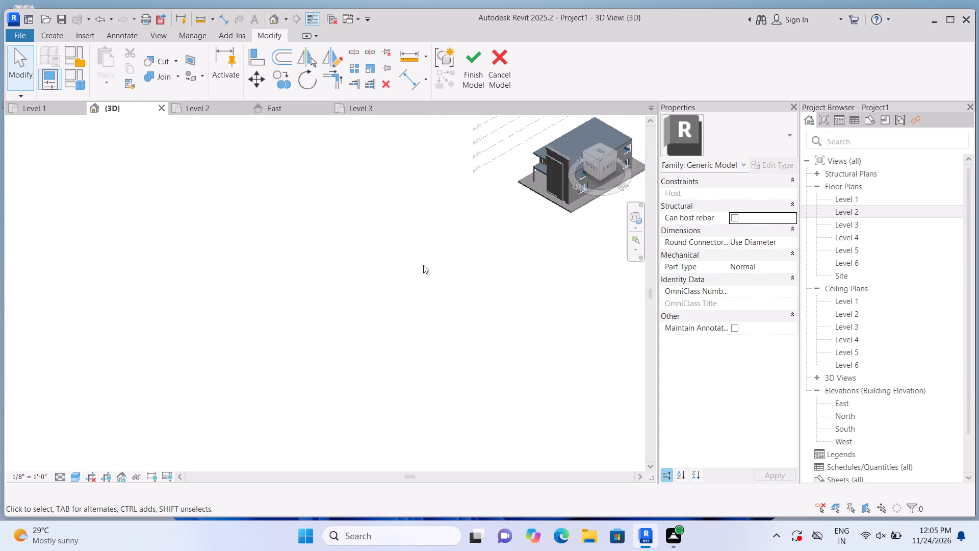
pyautogui.scroll(12, 242, 338)
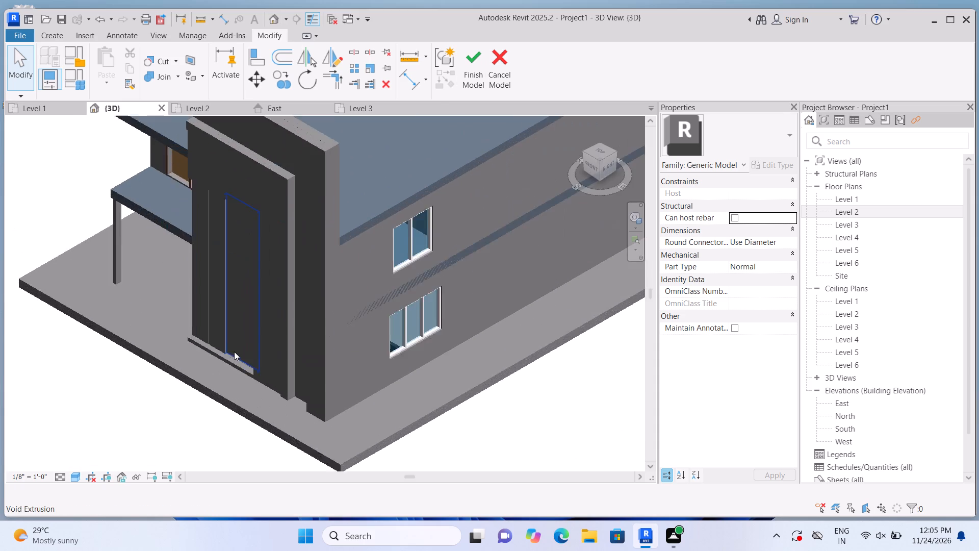
pyautogui.scroll(3, 234, 352)
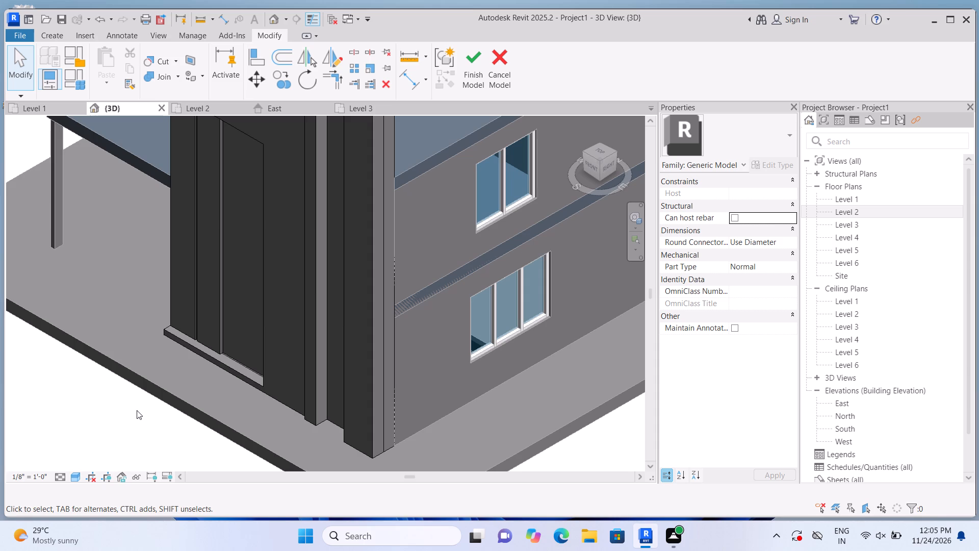
pyautogui.scroll(3, 227, 358)
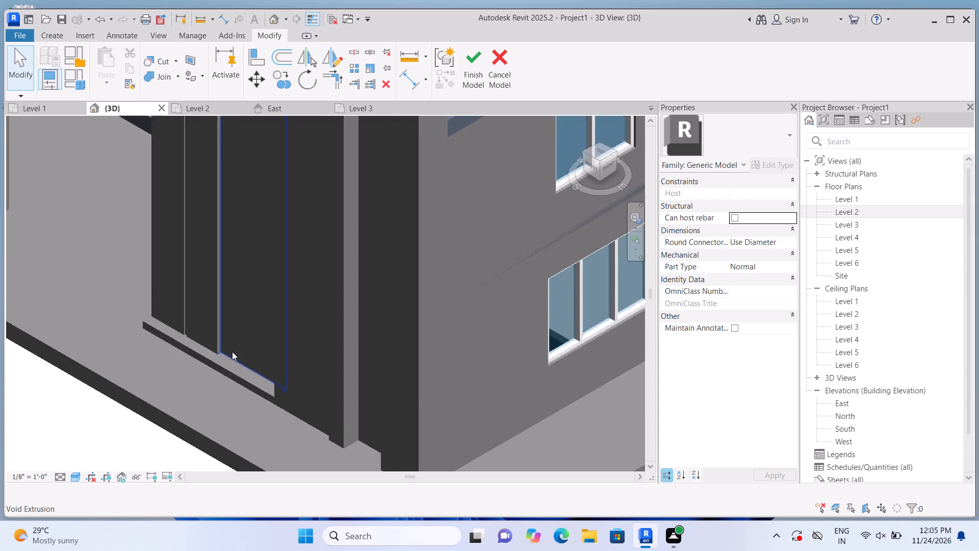
pyautogui.scroll(5, 232, 352)
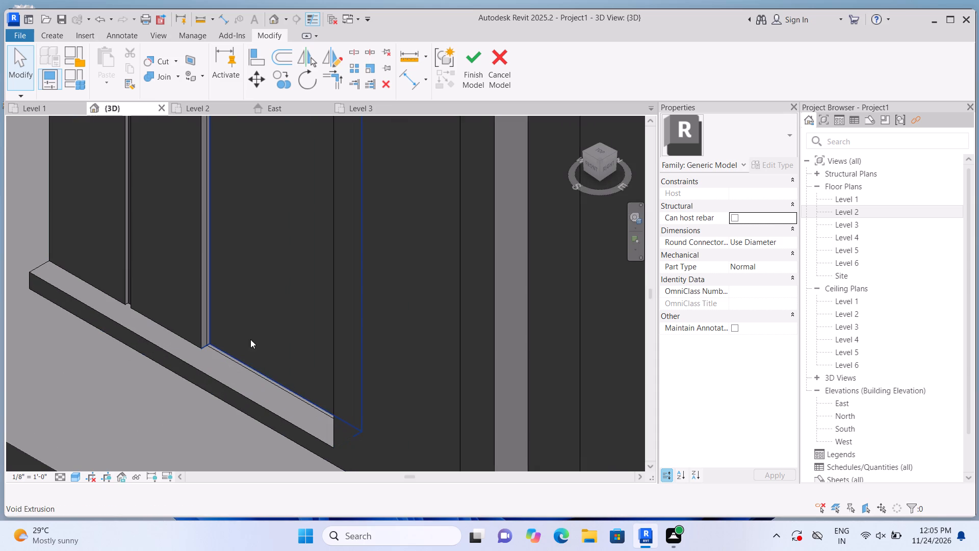
pyautogui.click(251, 339)
pyautogui.scroll(-4, 251, 339)
pyautogui.click(91, 442)
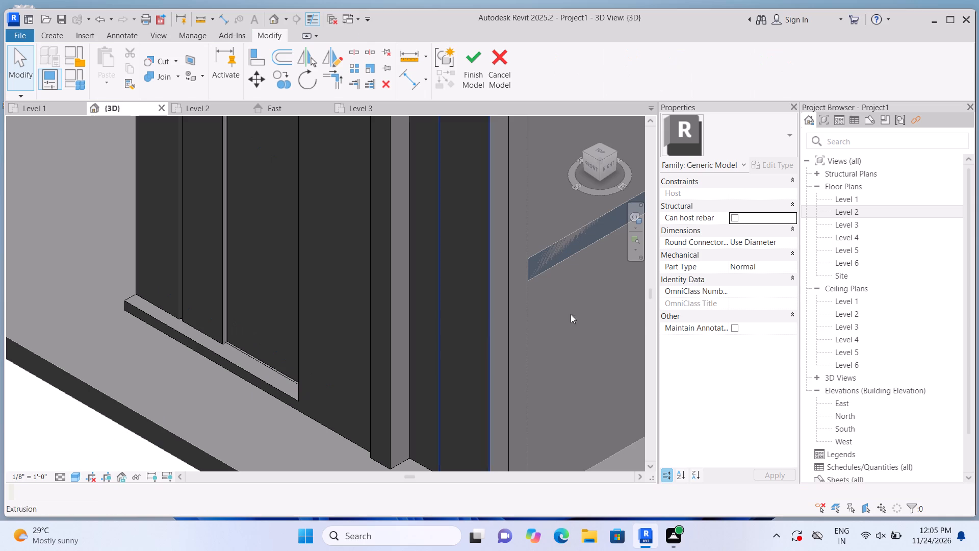
# Start a solid extrusion in the front view and set its work plane to the recessed face of the tall rectangular cut.
pyautogui.click(590, 168)
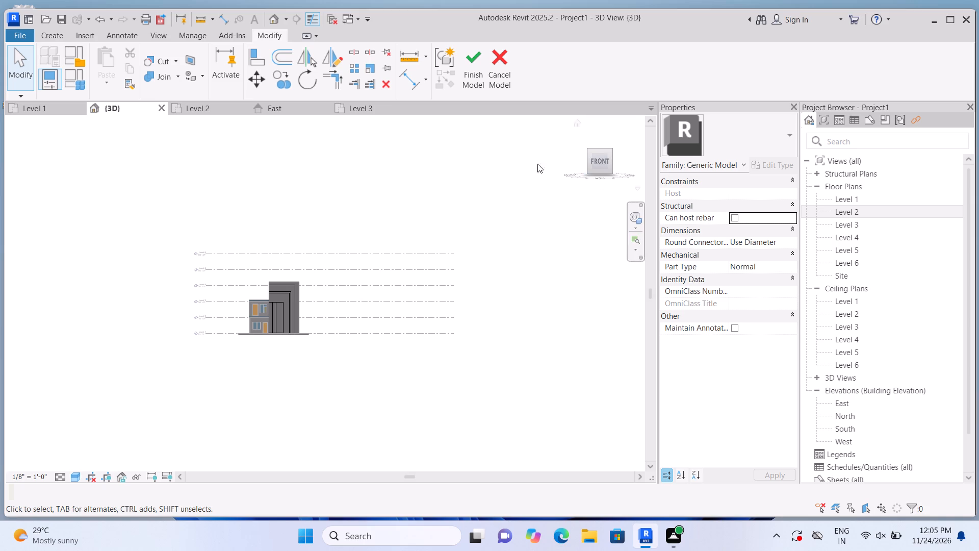
pyautogui.scroll(2, 371, 291)
pyautogui.scroll(8, 242, 310)
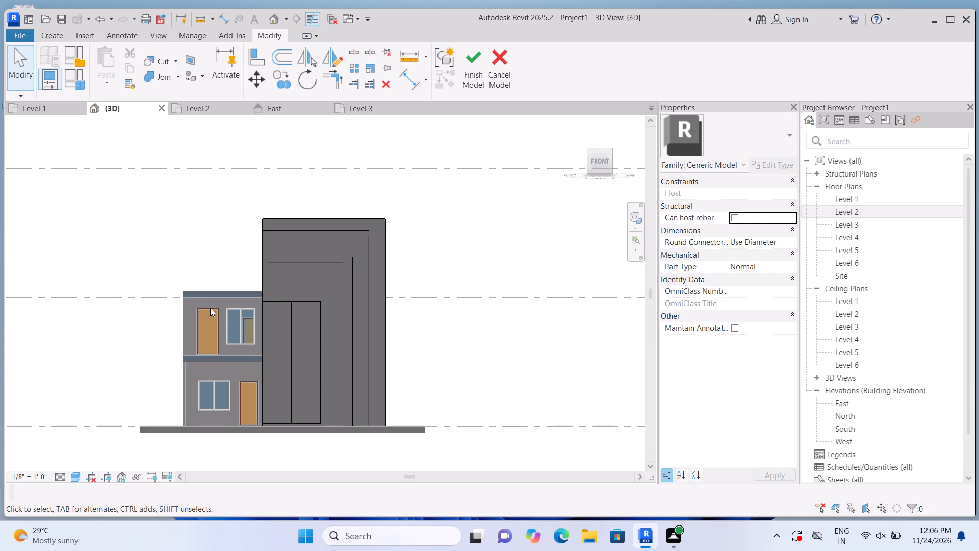
pyautogui.scroll(2, 295, 432)
pyautogui.scroll(1, 333, 410)
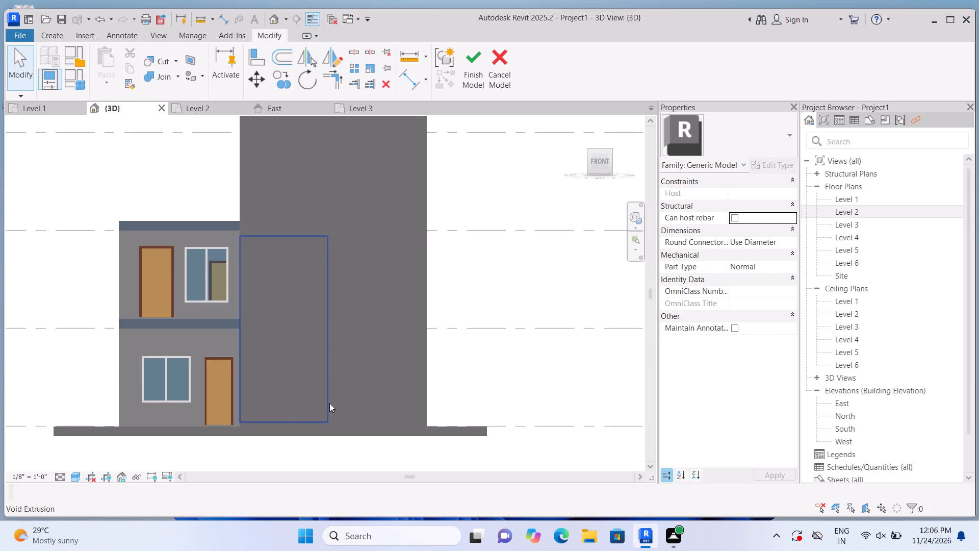
pyautogui.click(55, 35)
pyautogui.click(105, 63)
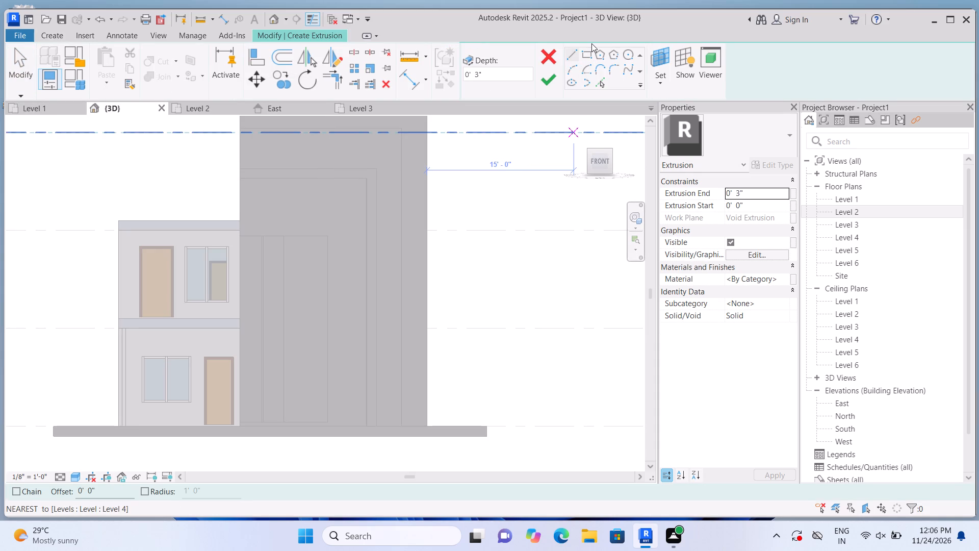
pyautogui.doubleClick(657, 80)
pyautogui.click(653, 80)
pyautogui.click(660, 129)
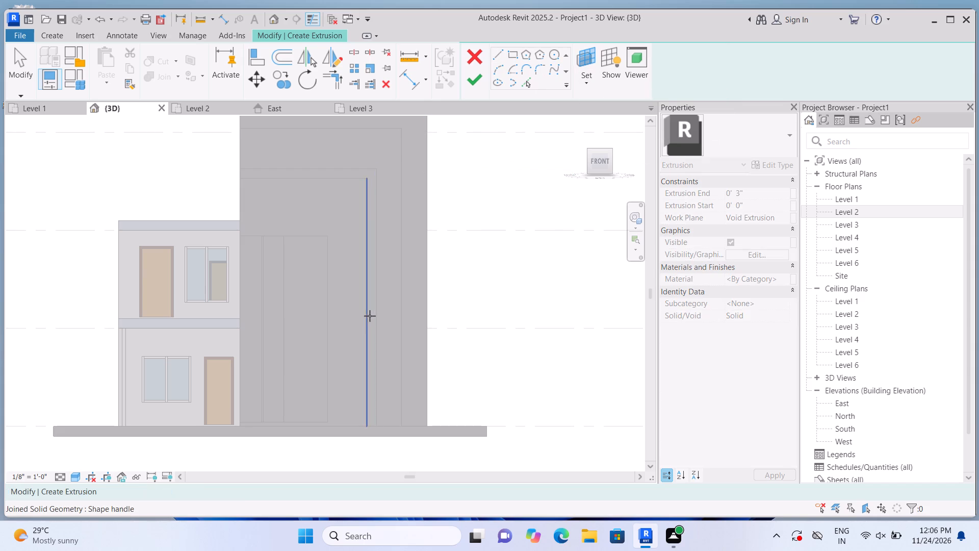
pyautogui.scroll(-2, 372, 309)
pyautogui.scroll(3, 348, 330)
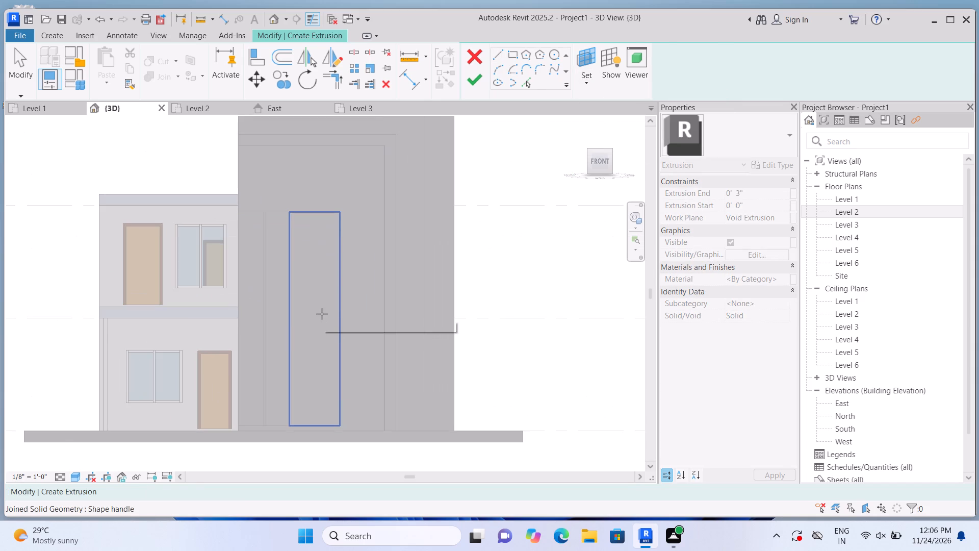
pyautogui.click(322, 314)
pyautogui.click(587, 56)
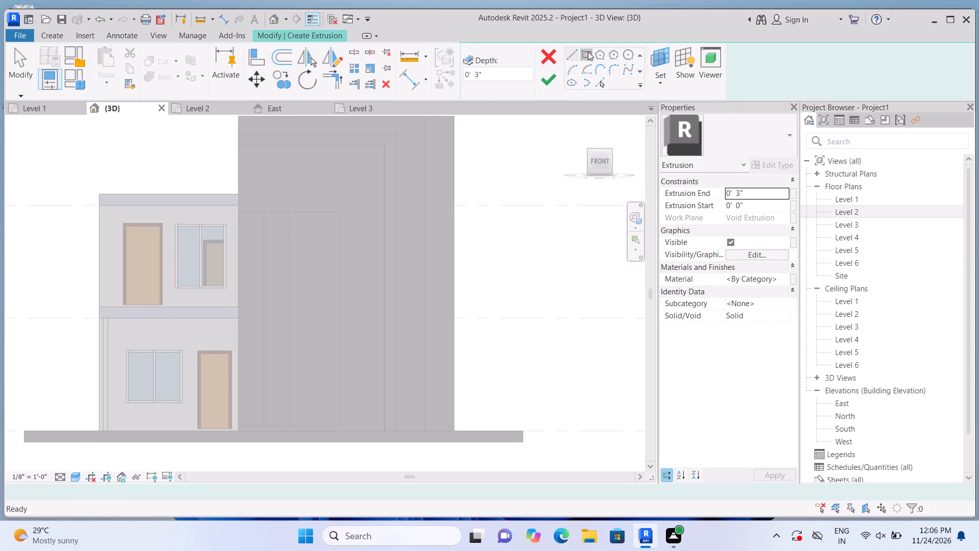
pyautogui.click(655, 81)
pyautogui.click(665, 129)
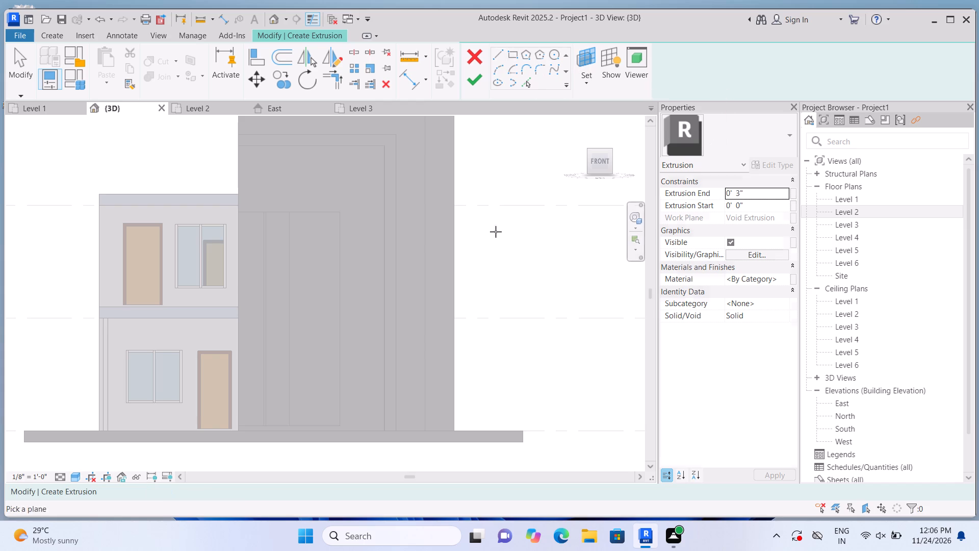
pyautogui.click(315, 280)
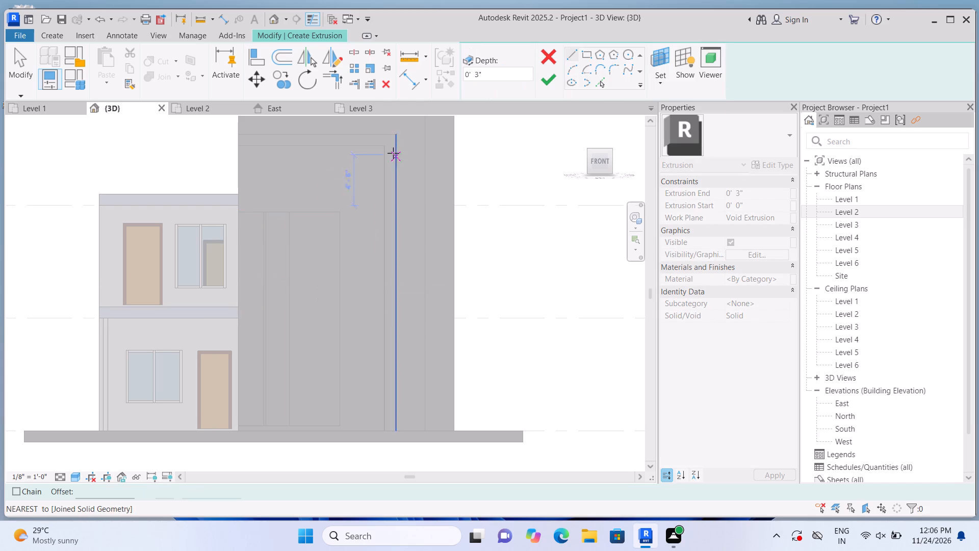
# Sketch a thin full-height vertical rectangle from the midpoint of the recess's top edge to its bottom edge and extrude it 3".
pyautogui.click(587, 46)
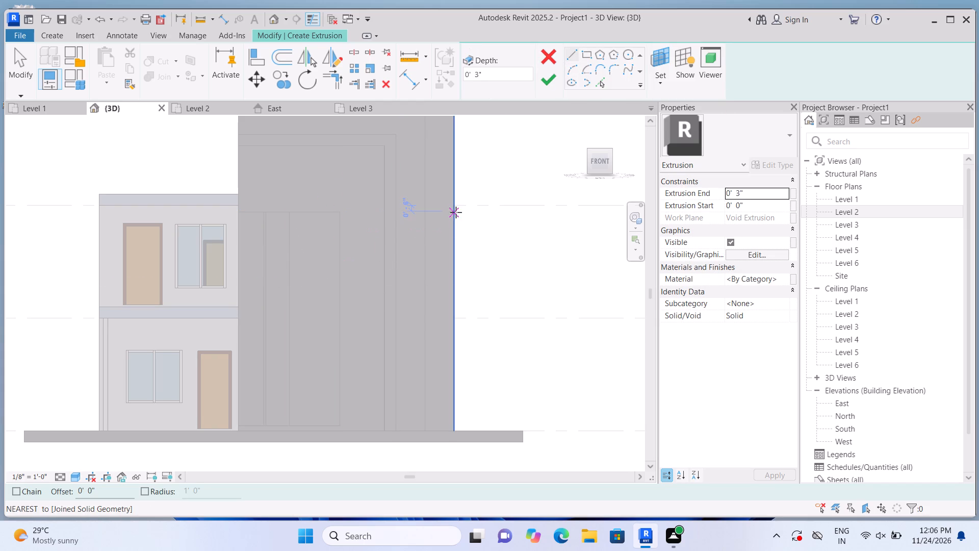
pyautogui.moveTo(299, 307); pyautogui.dragTo(360, 302, button='middle')
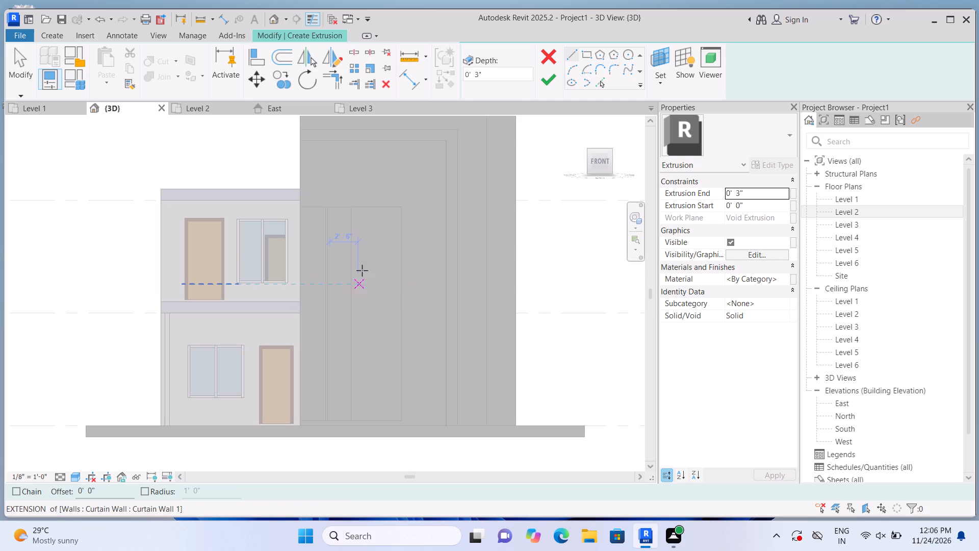
pyautogui.scroll(6, 365, 226)
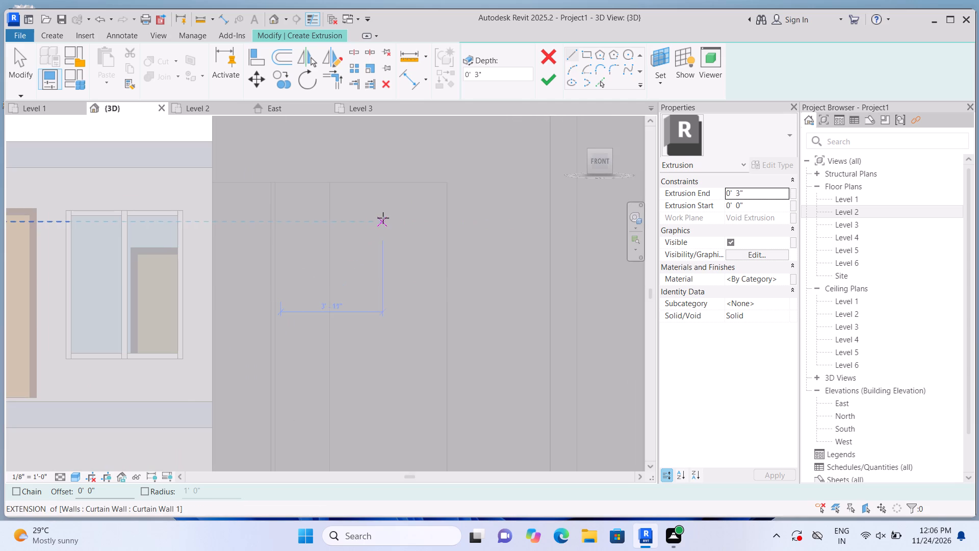
pyautogui.click(388, 185)
pyautogui.scroll(-2, 410, 275)
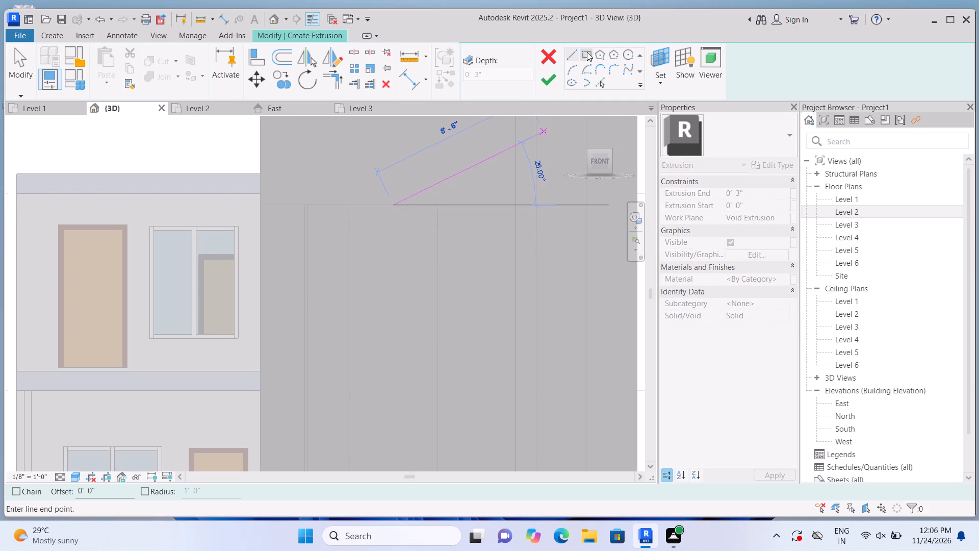
pyautogui.click(587, 52)
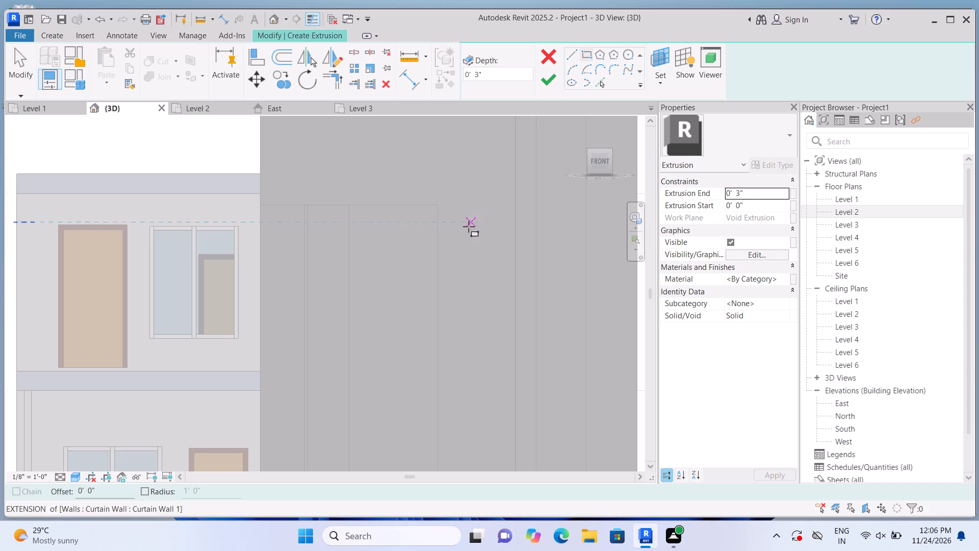
pyautogui.click(390, 202)
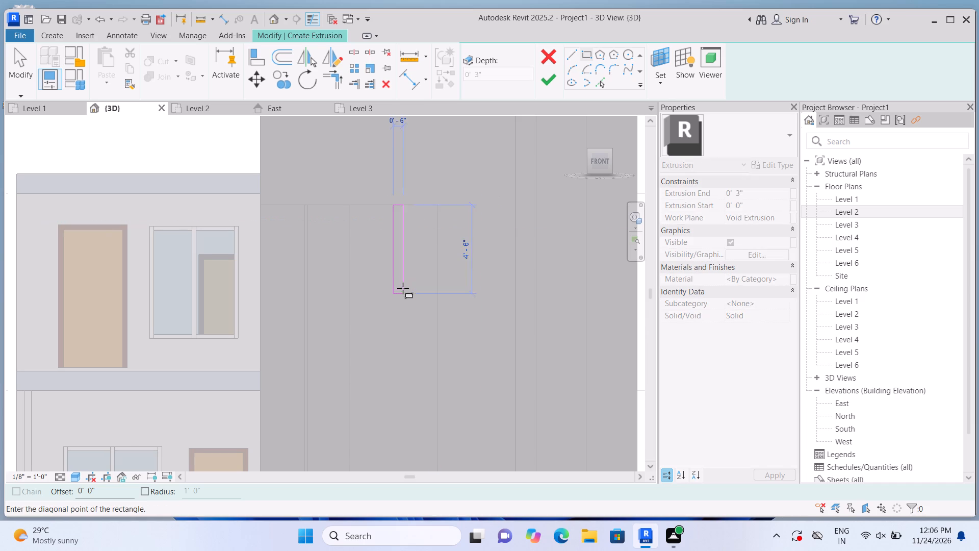
pyautogui.scroll(-8, 402, 285)
pyautogui.scroll(3, 408, 374)
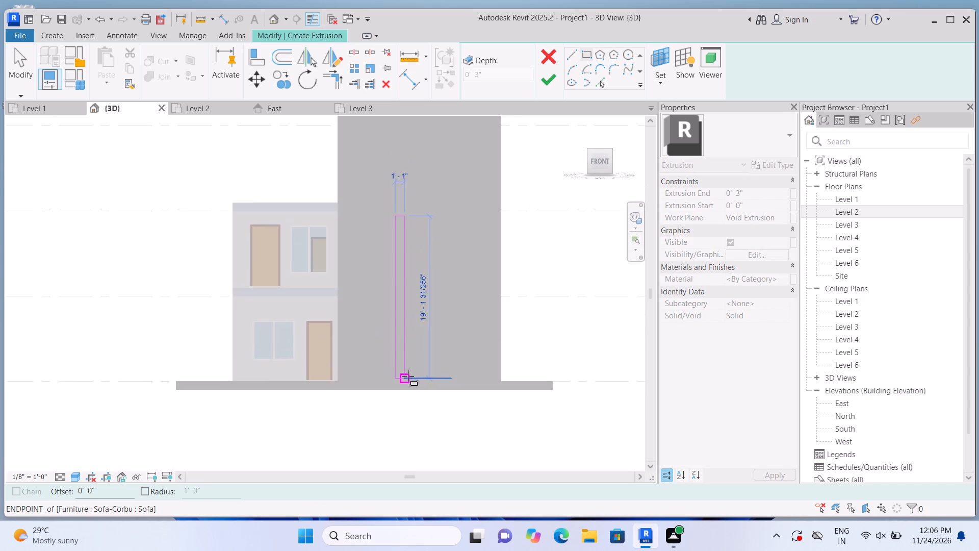
pyautogui.scroll(5, 408, 376)
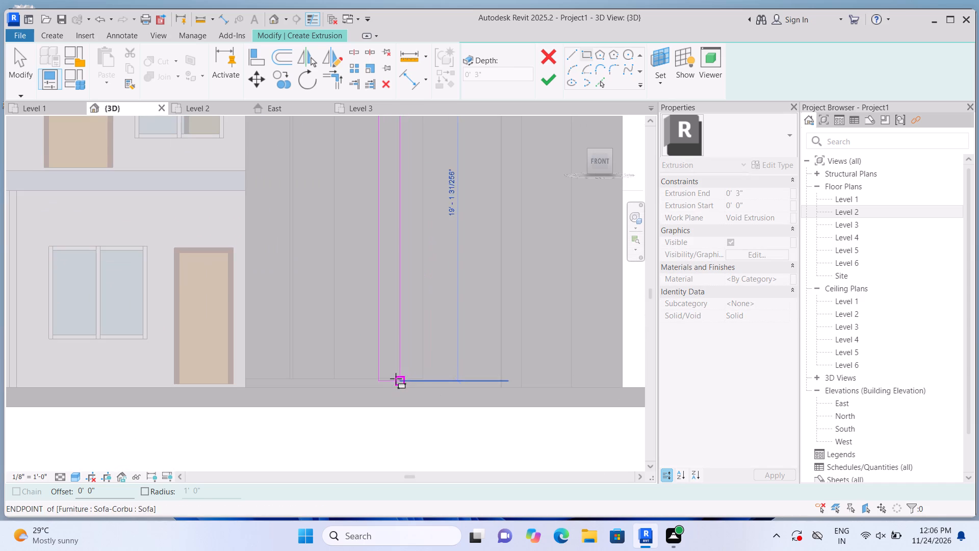
pyautogui.scroll(4, 383, 382)
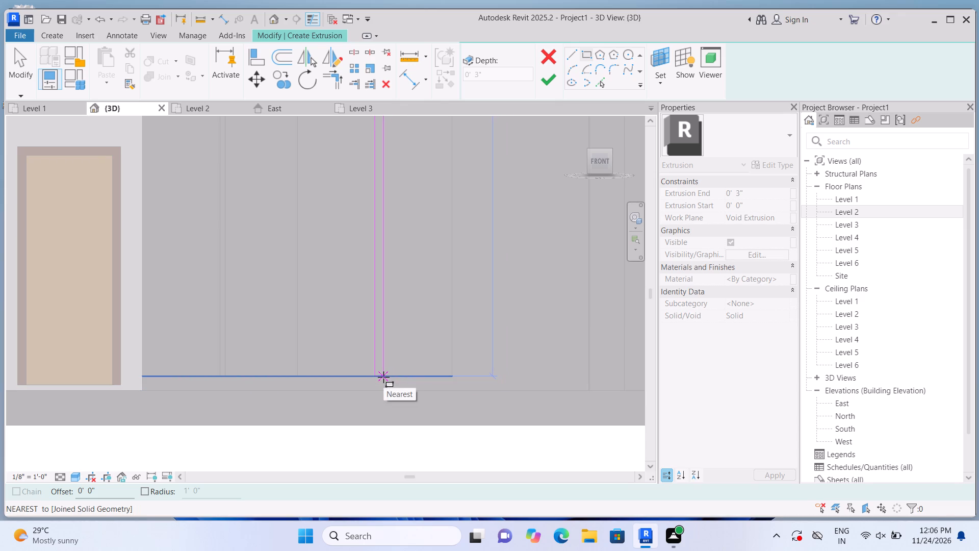
pyautogui.click(383, 377)
pyautogui.click(543, 80)
# Set the full-height vertical strip's extrusion end in the tall rectangular recess to 2".
pyautogui.scroll(-1, 457, 376)
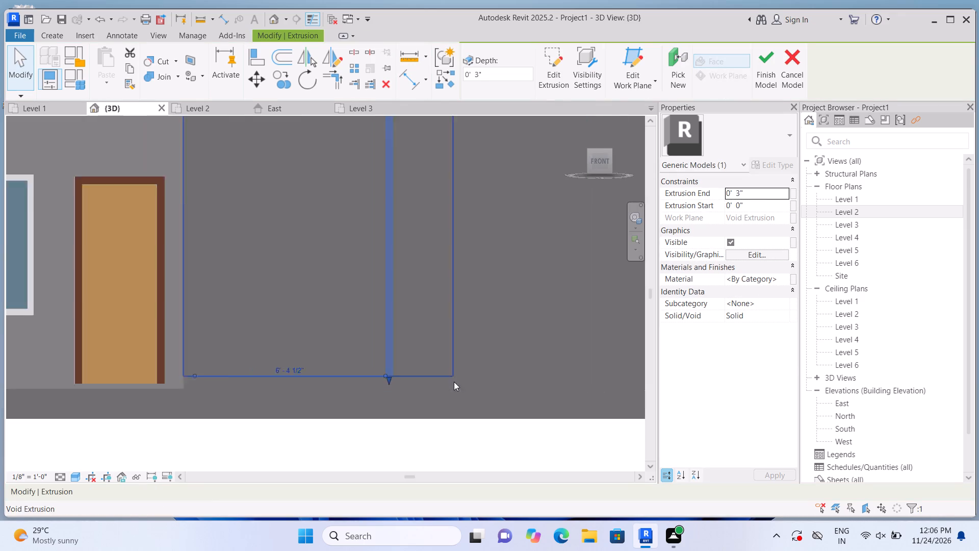
pyautogui.scroll(-4, 454, 382)
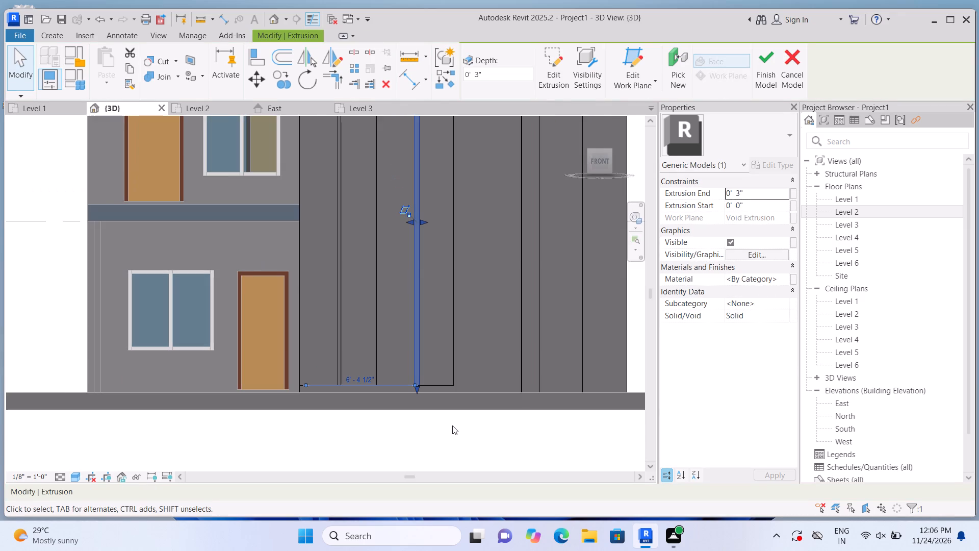
pyautogui.scroll(-3, 414, 460)
pyautogui.scroll(1, 593, 374)
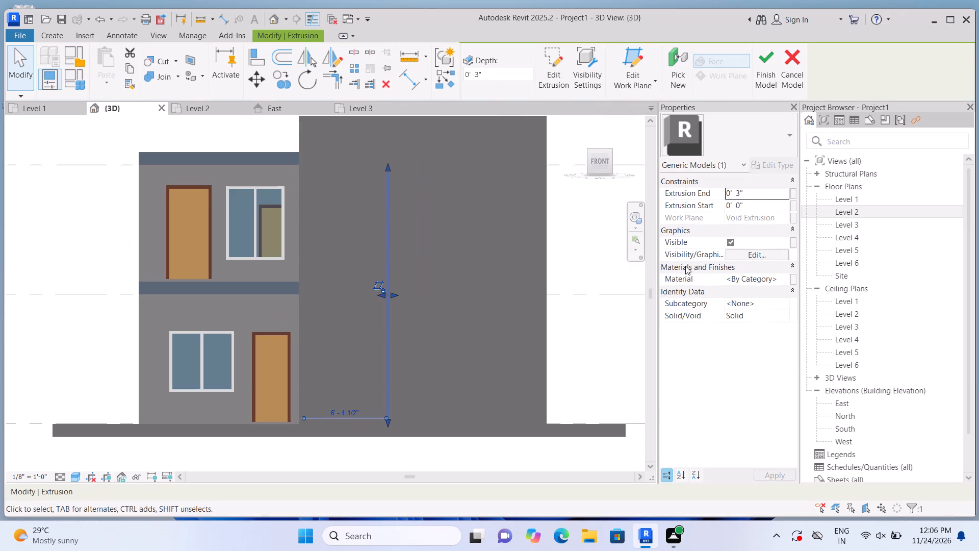
pyautogui.click(754, 193)
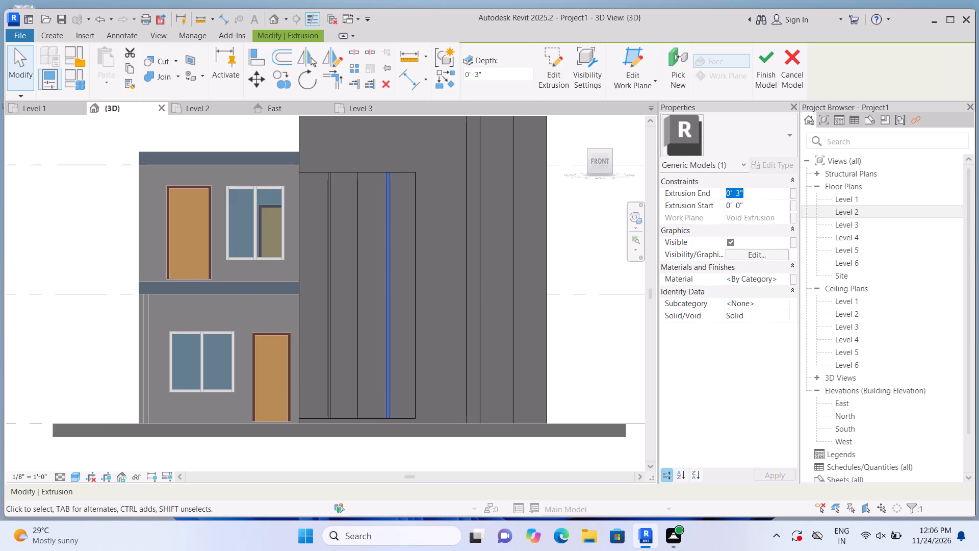
pyautogui.press('BackSpace')
pyautogui.press('2')
pyautogui.hotkey('shift', '"')
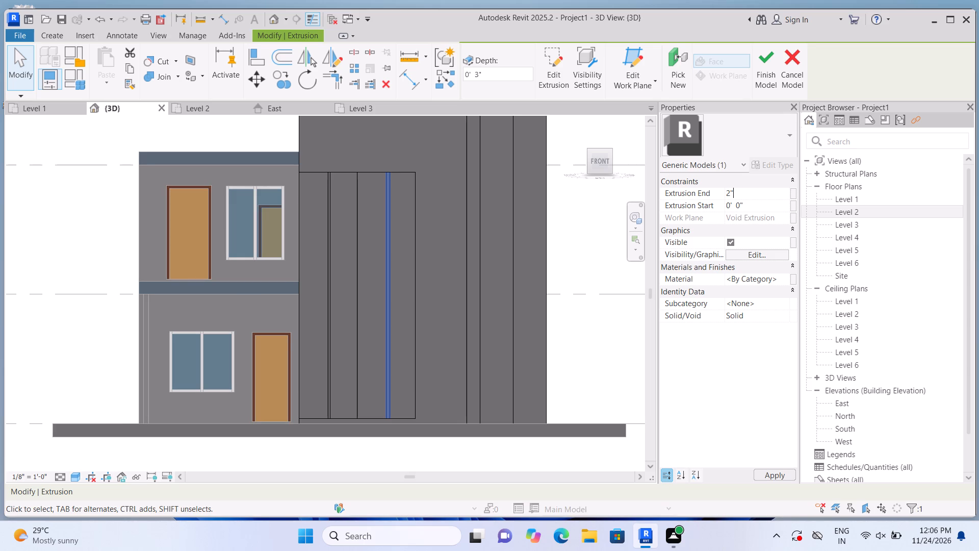
pyautogui.press('Return')
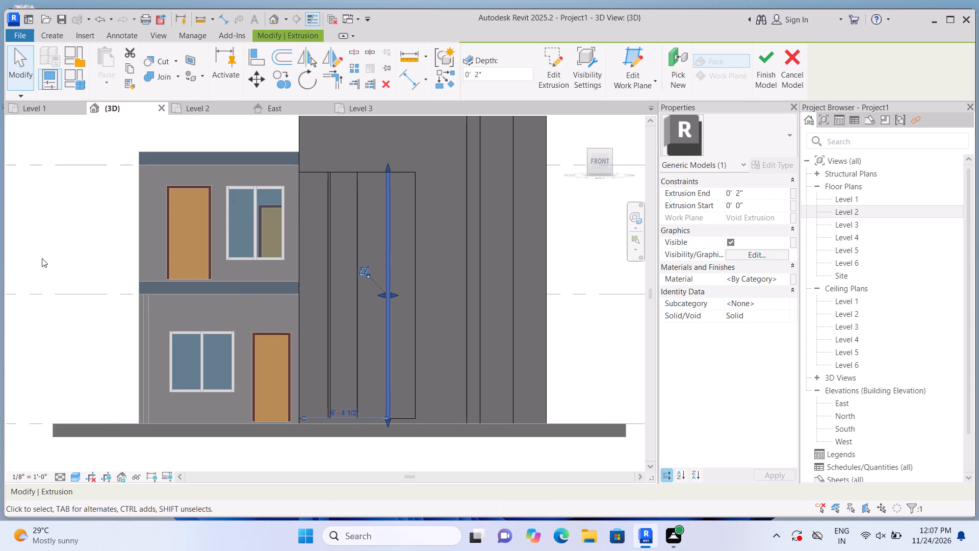
pyautogui.click(42, 258)
# Start a solid extrusion on the recess's back face and sketch a full-width horizontal bar about 4" high, about 2'-9" below the recess's top edge.
pyautogui.click(44, 36)
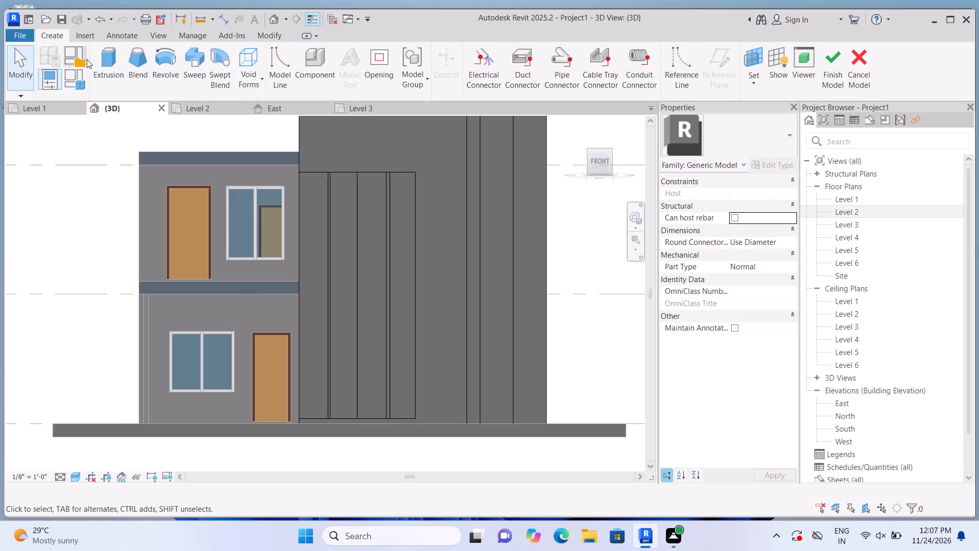
pyautogui.click(99, 66)
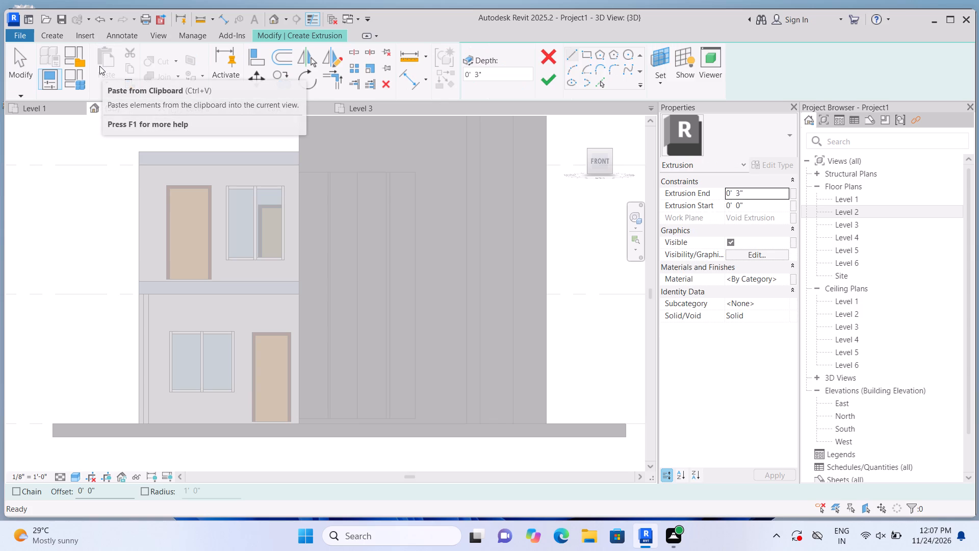
pyautogui.click(654, 82)
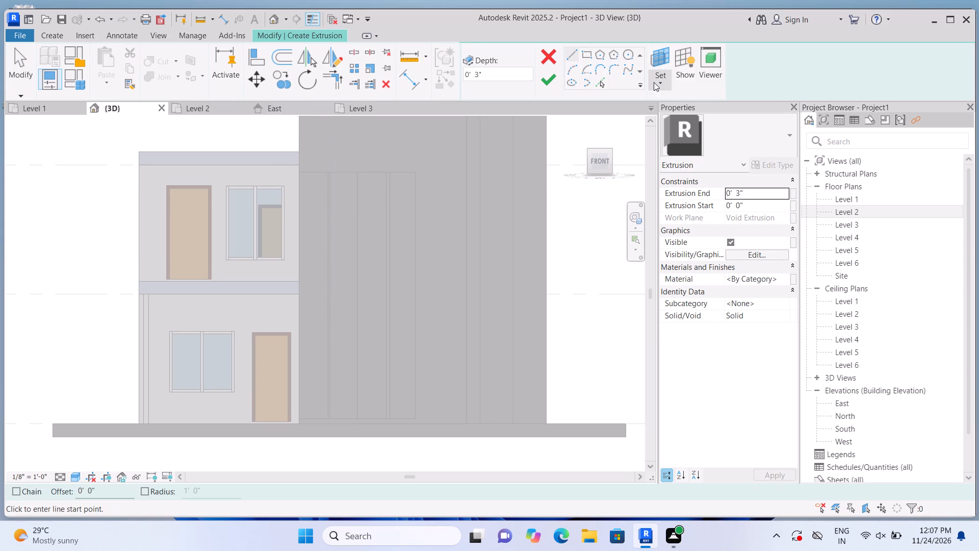
pyautogui.click(661, 130)
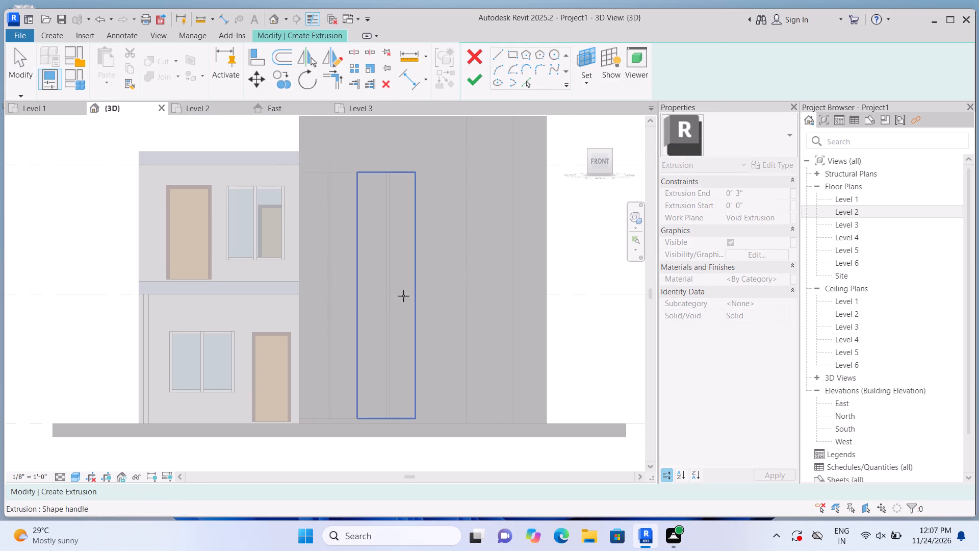
pyautogui.click(405, 296)
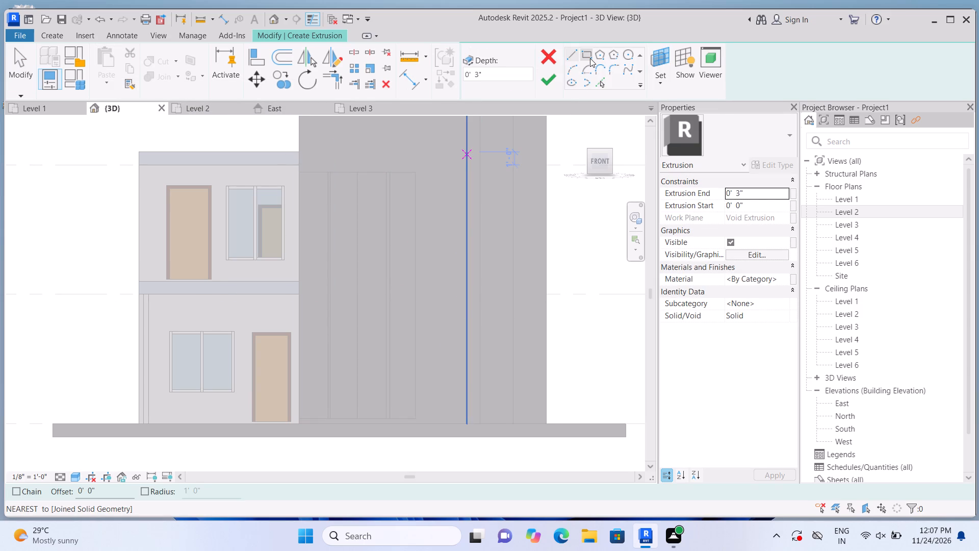
pyautogui.click(590, 58)
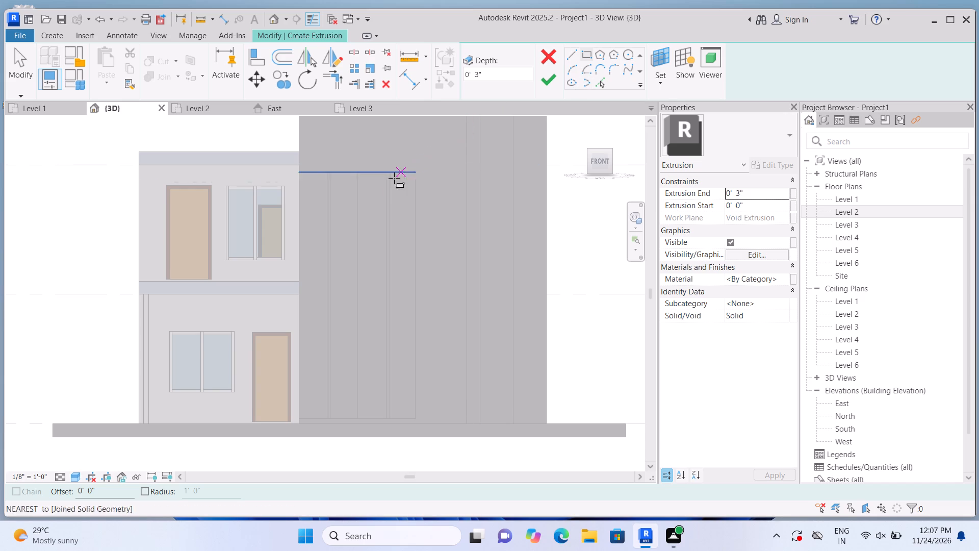
pyautogui.click(361, 208)
pyautogui.scroll(2, 398, 220)
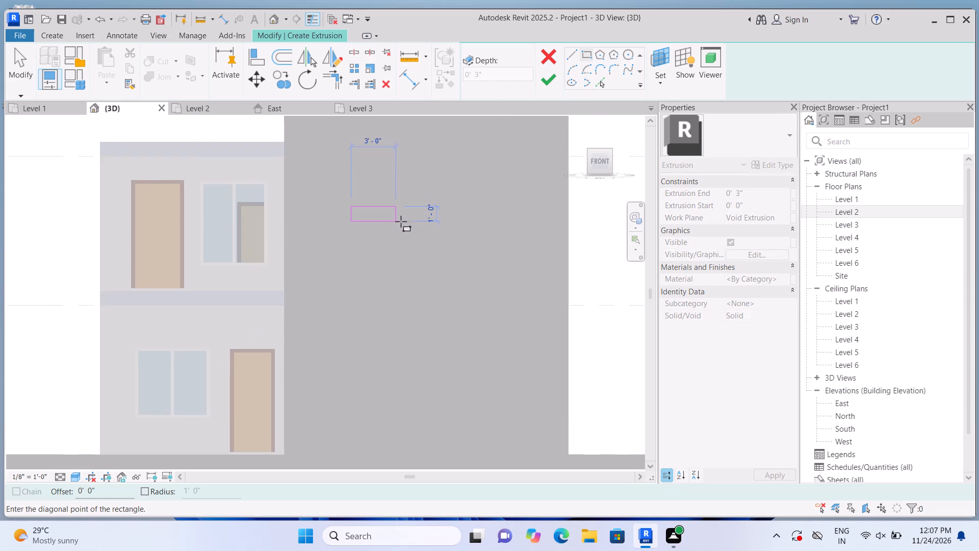
pyautogui.scroll(1, 401, 221)
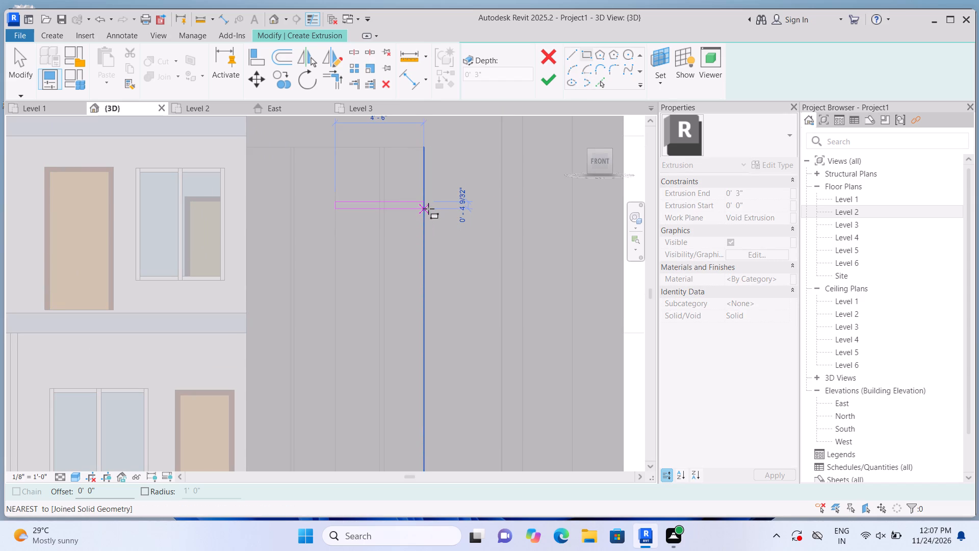
pyautogui.click(429, 208)
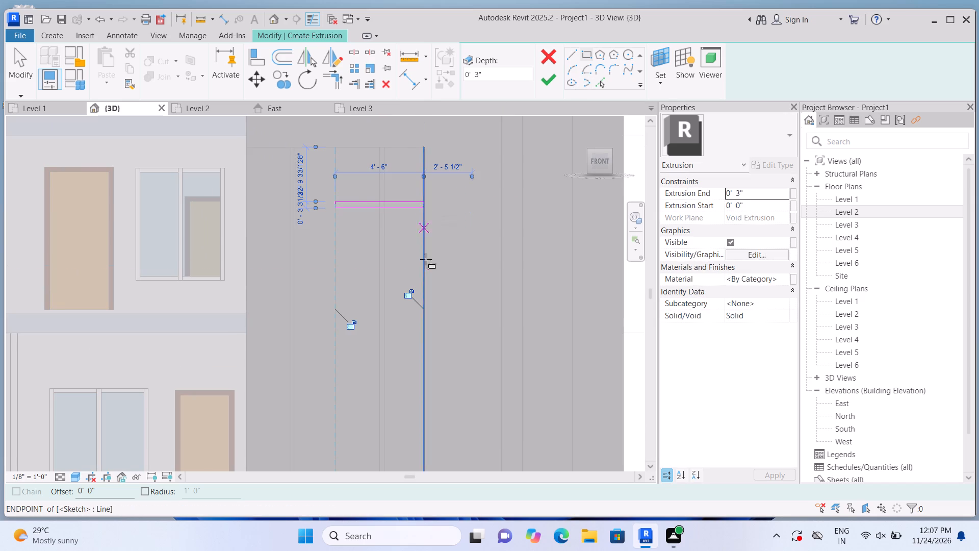
pyautogui.press('Escape')
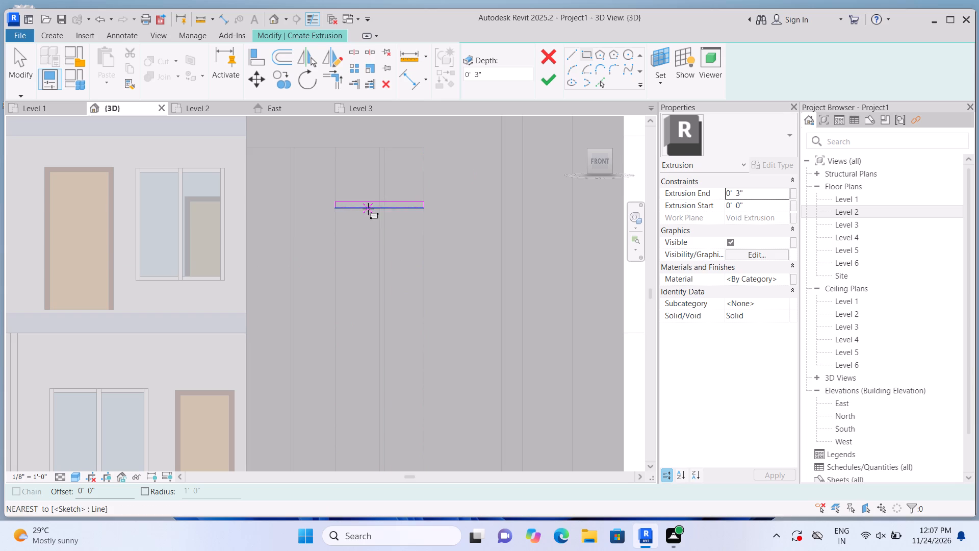
# Sketch a second horizontal bar across the recess's 4'-6" width, about 2 3/4" high and about 4'-1" below the first bar.
pyautogui.click(336, 289)
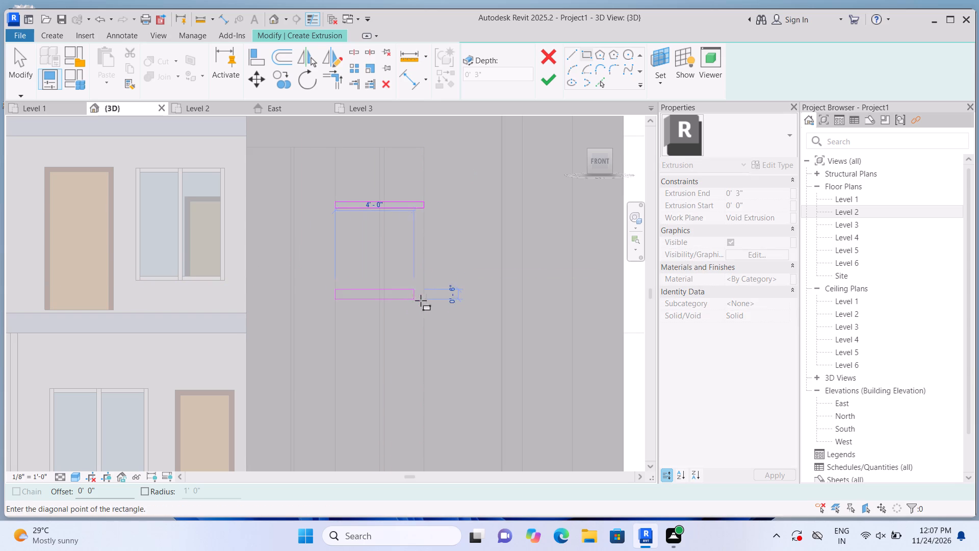
pyautogui.scroll(3, 426, 294)
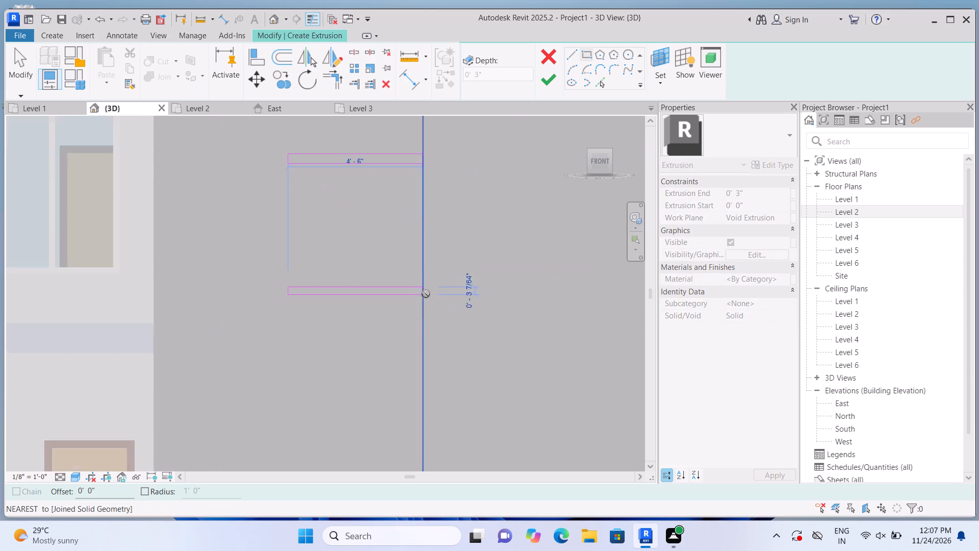
pyautogui.scroll(1, 426, 294)
pyautogui.click(426, 294)
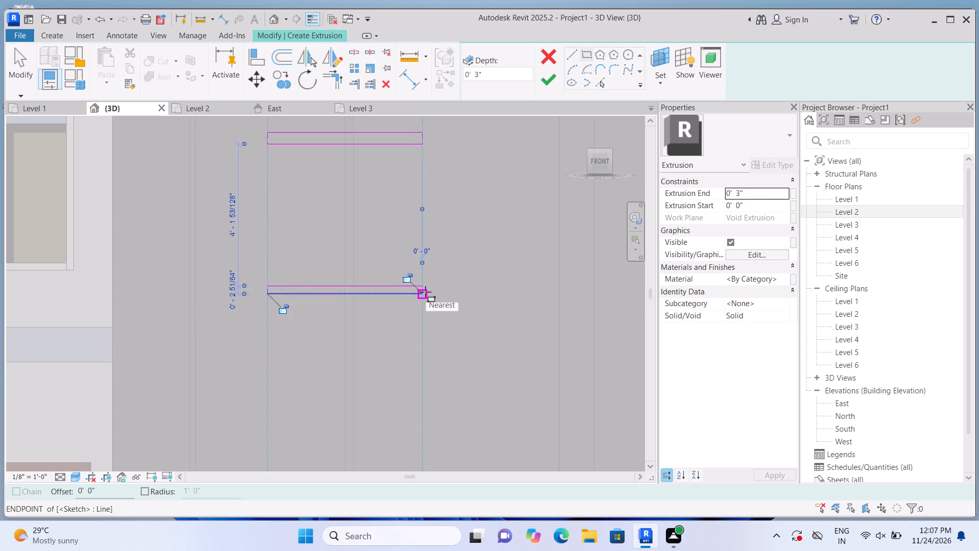
pyautogui.press('Escape')
# Sketch a third horizontal bar across the recess's full width, about 2 1/2" high and about 3'-9" below the second bar.
pyautogui.scroll(-1, 354, 344)
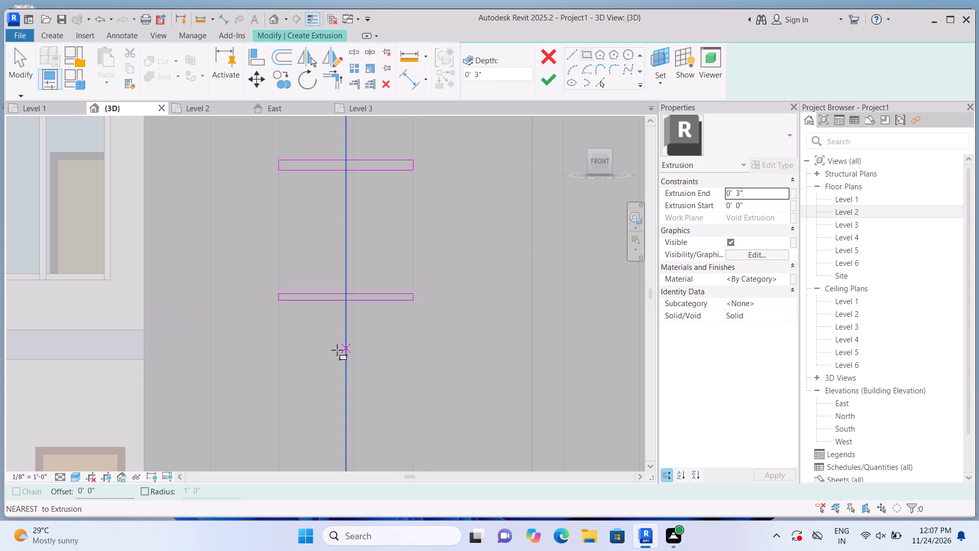
pyautogui.scroll(-1, 322, 359)
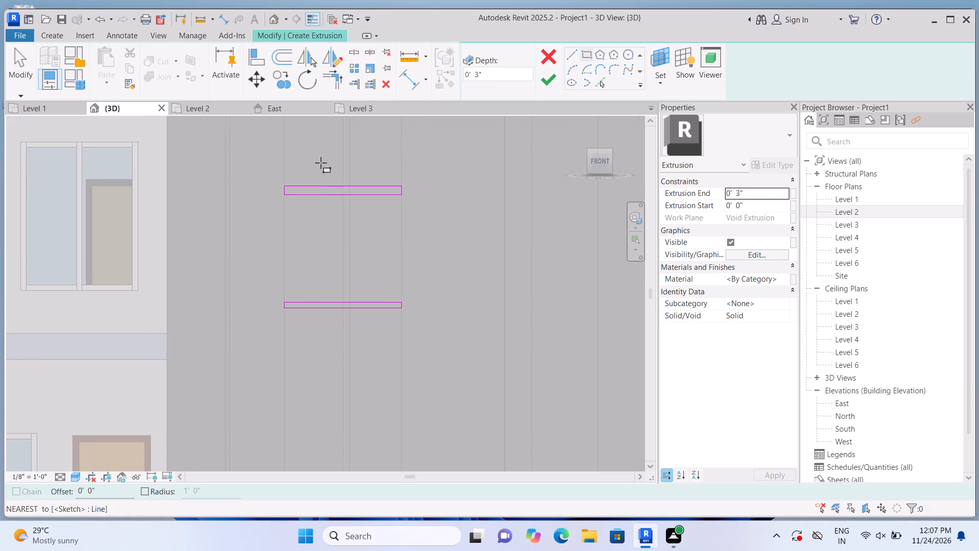
pyautogui.scroll(-8, 321, 162)
pyautogui.scroll(3, 330, 214)
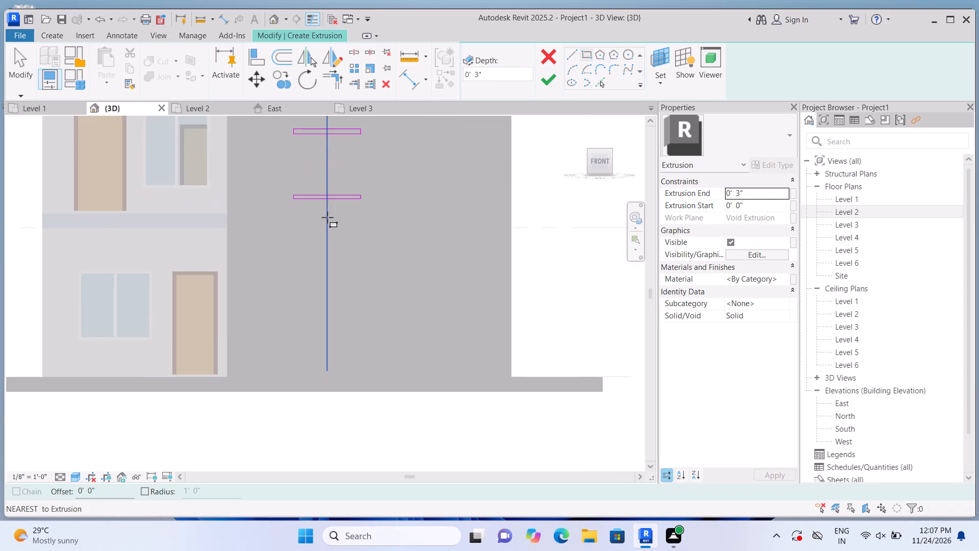
pyautogui.scroll(3, 327, 217)
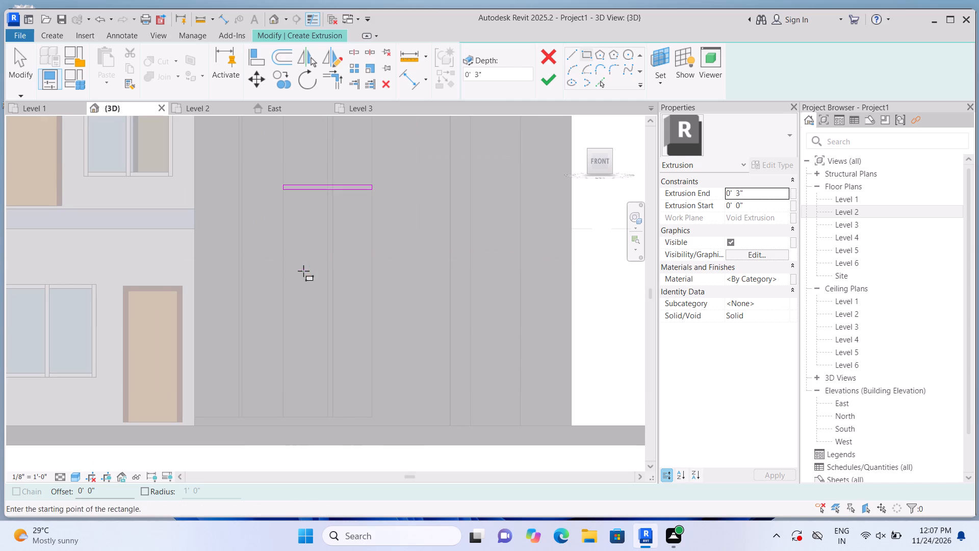
pyautogui.scroll(-6, 309, 279)
pyautogui.scroll(3, 320, 289)
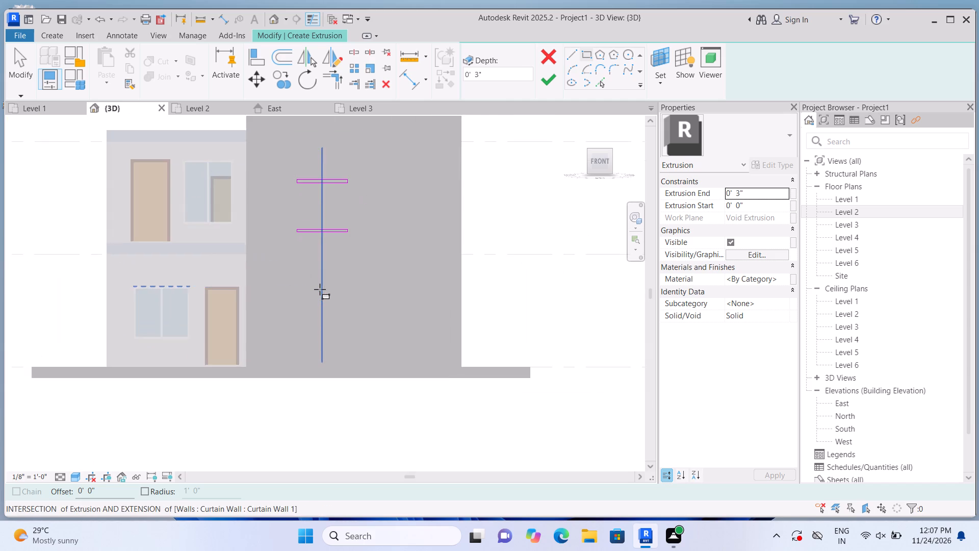
pyautogui.scroll(3, 320, 289)
pyautogui.click(281, 265)
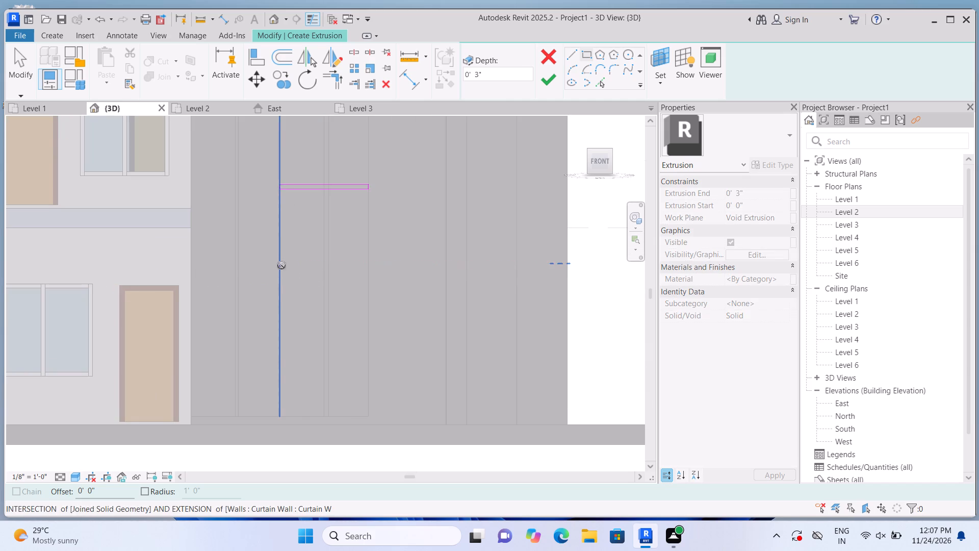
pyautogui.scroll(3, 329, 281)
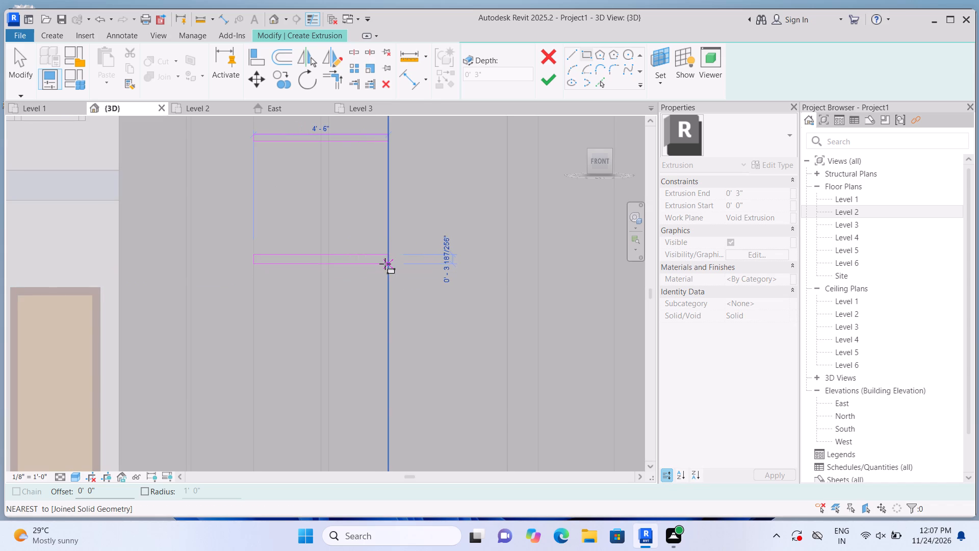
pyautogui.click(387, 261)
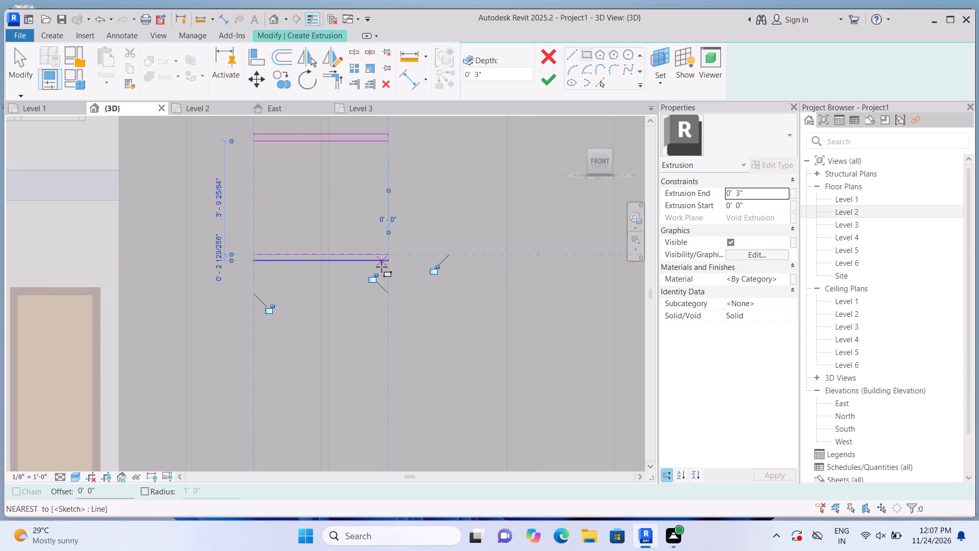
pyautogui.press('Escape')
# Sketch a fourth horizontal bar across the recess's full width, about 2 1/2" high and about 3'-0" below the third bar.
pyautogui.scroll(-2, 301, 266)
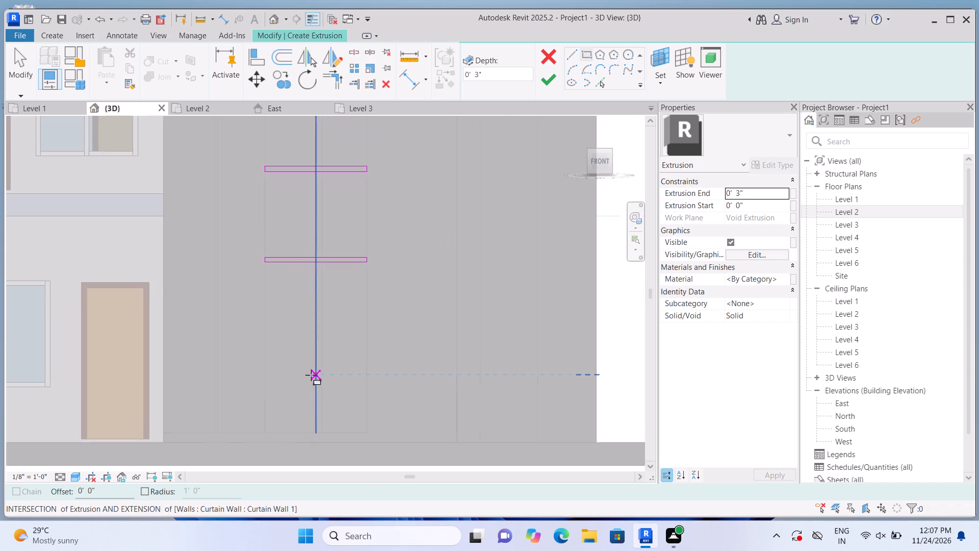
pyautogui.scroll(1, 308, 376)
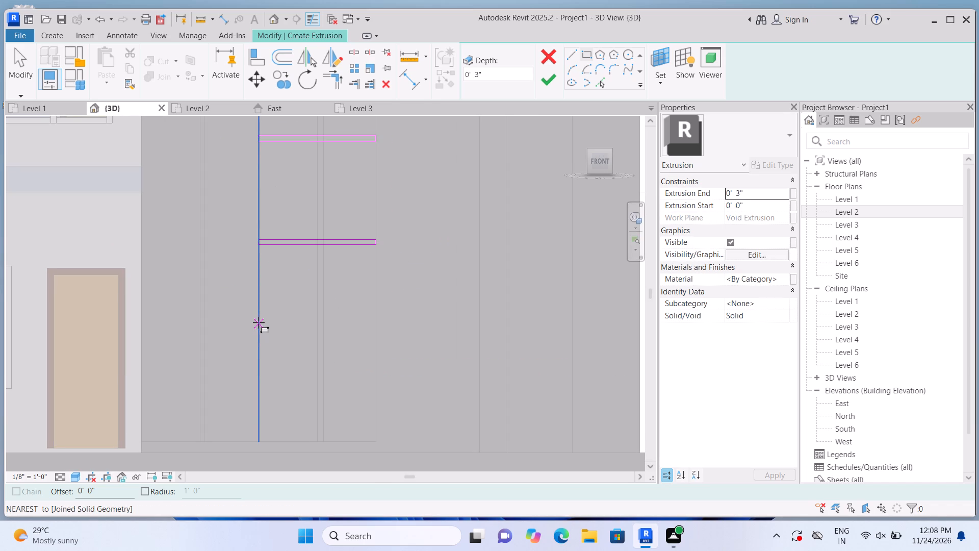
pyautogui.click(259, 322)
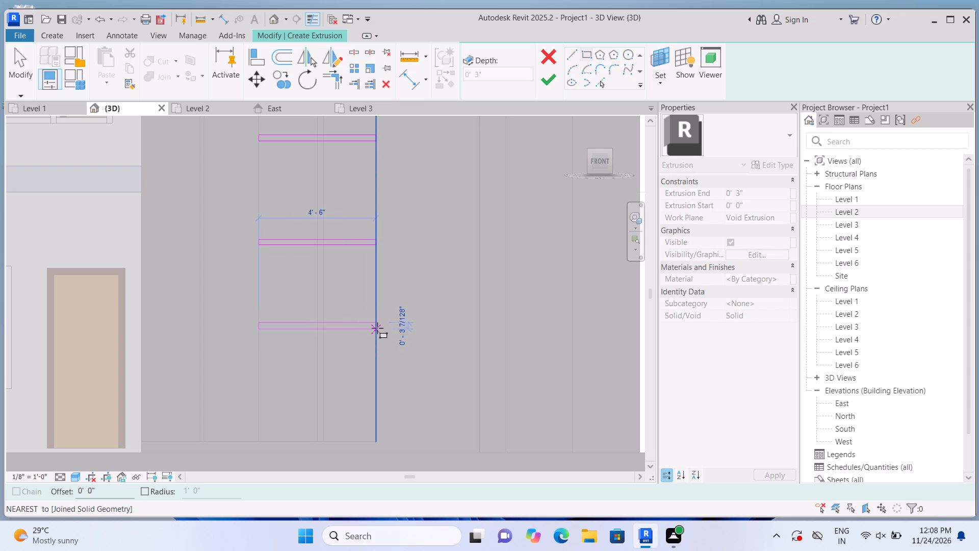
pyautogui.click(379, 328)
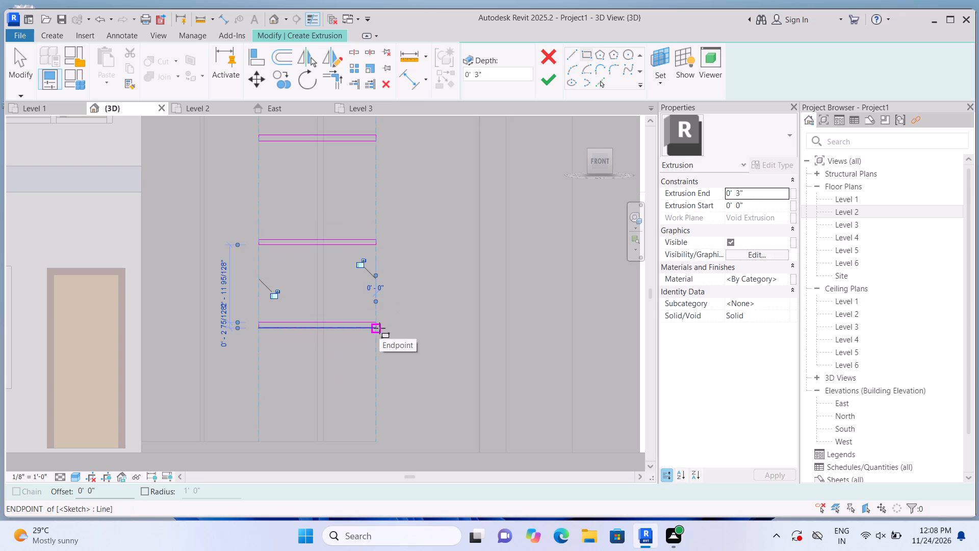
pyautogui.press('Escape')
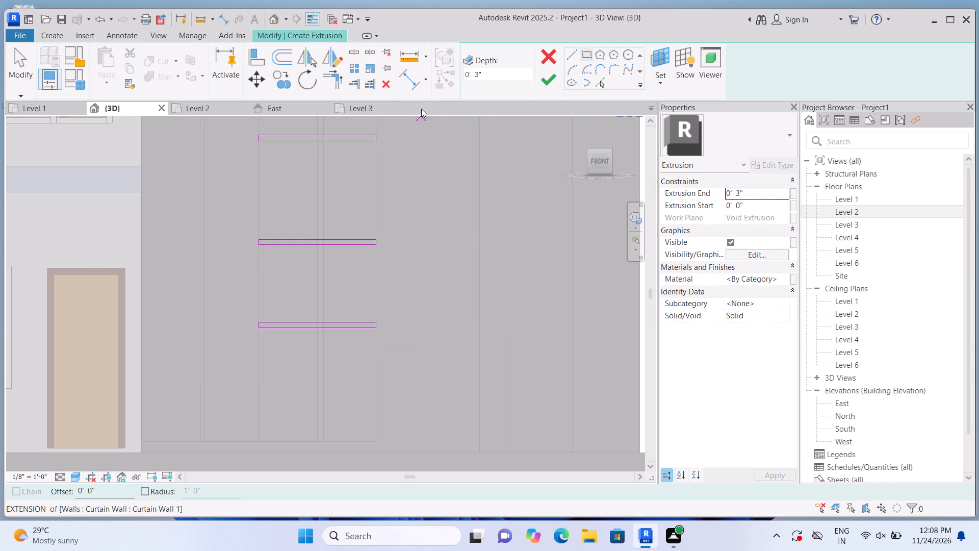
# Set the horizontal bars' extrusion end to 2" and complete the extrusion.
pyautogui.click(751, 193)
pyautogui.press('BackSpace')
pyautogui.write('2"')
pyautogui.press('Return')
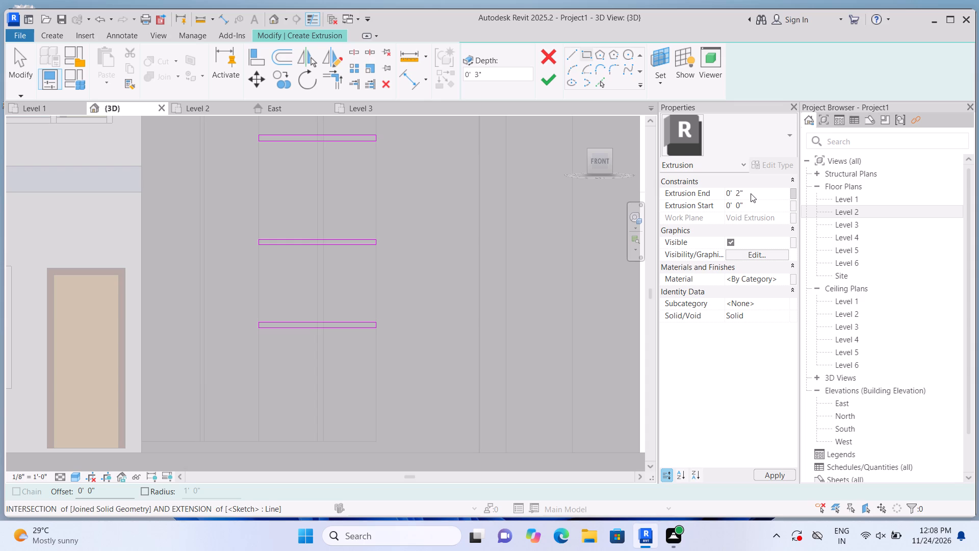
pyautogui.click(546, 84)
pyautogui.scroll(-2, 477, 299)
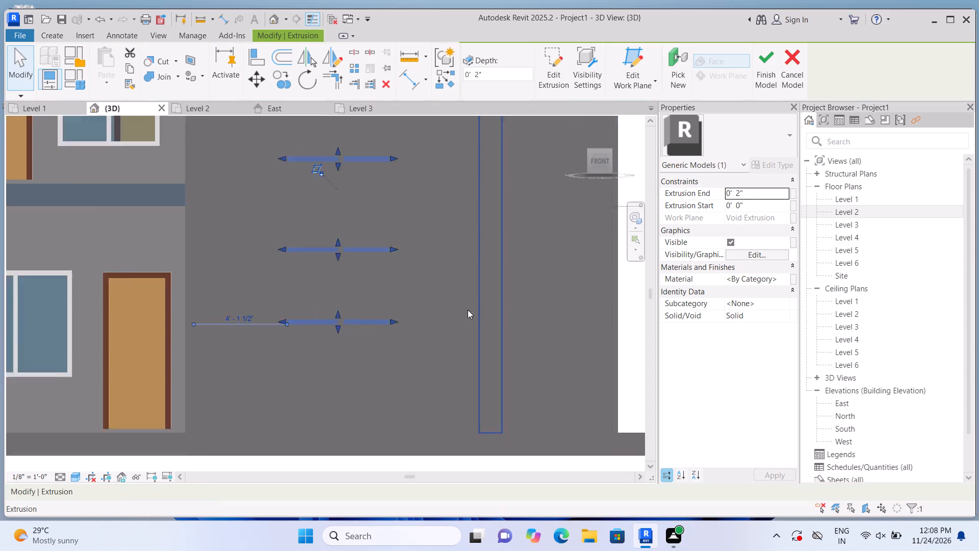
pyautogui.scroll(-6, 468, 310)
pyautogui.click(559, 249)
pyautogui.moveTo(560, 238); pyautogui.dragTo(550, 251, button='middle')
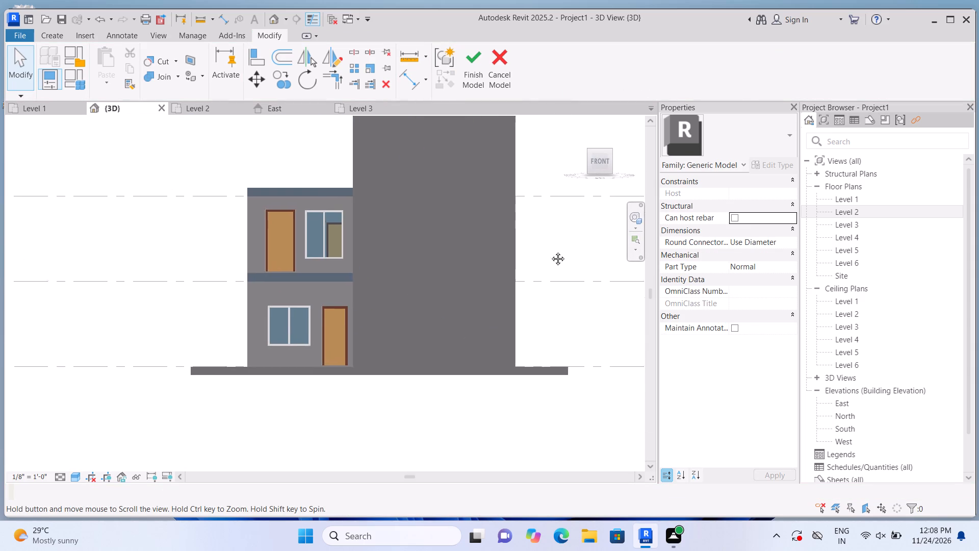
pyautogui.moveTo(550, 251); pyautogui.dragTo(520, 296, button='middle')
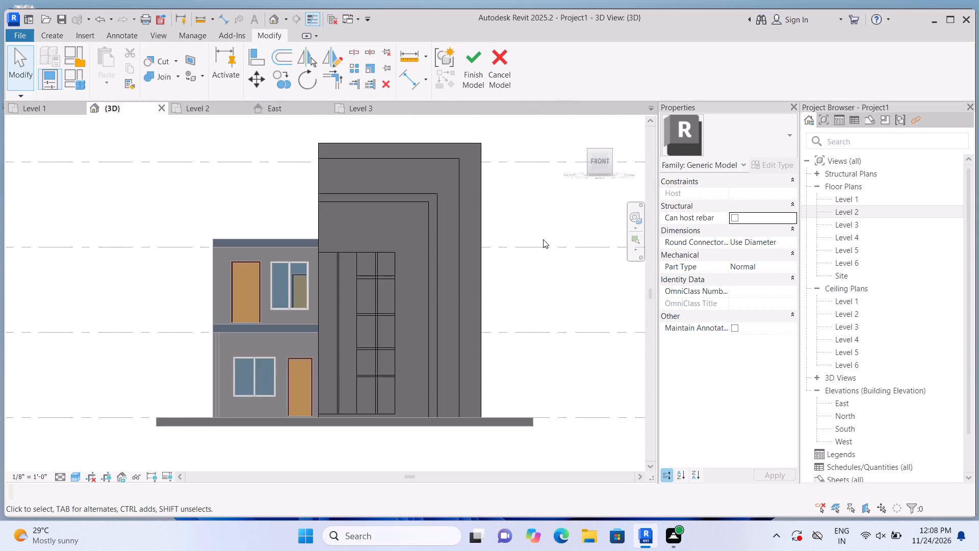
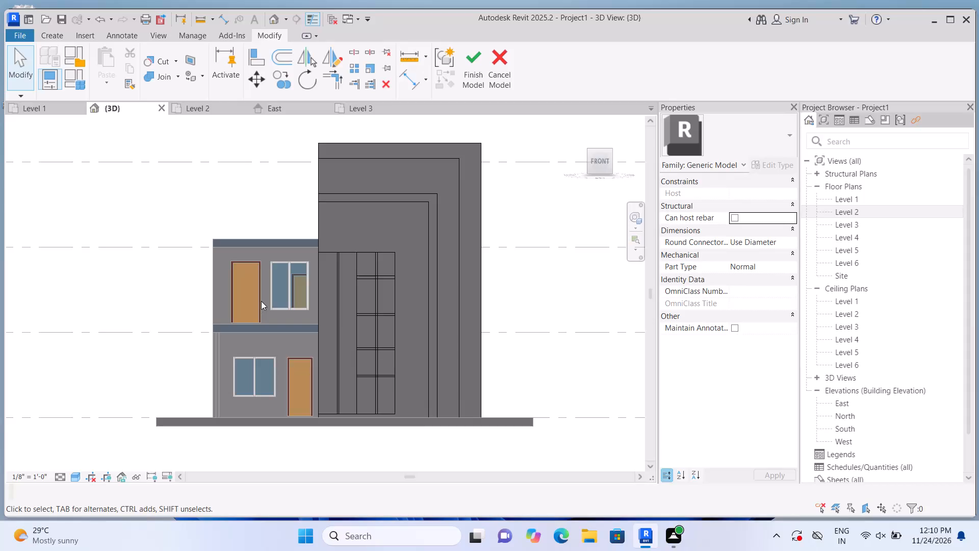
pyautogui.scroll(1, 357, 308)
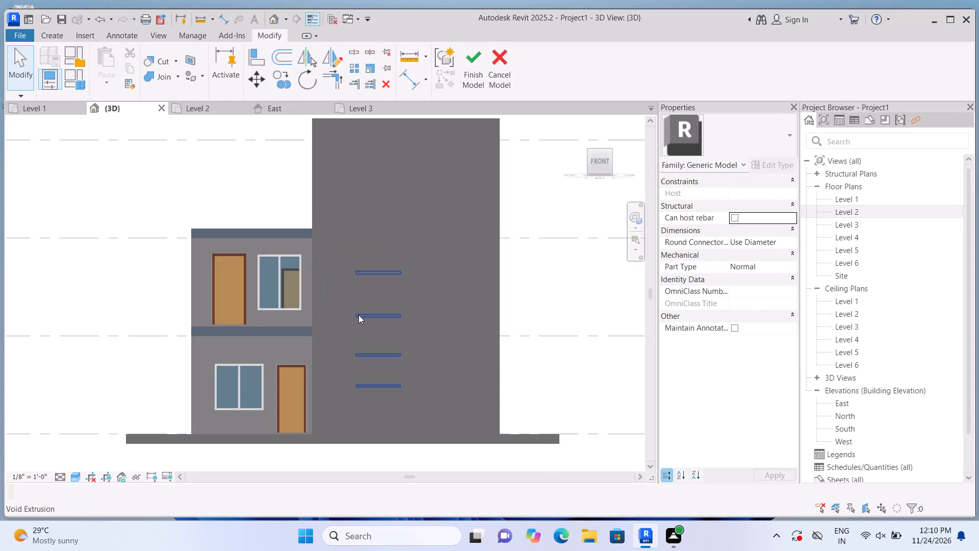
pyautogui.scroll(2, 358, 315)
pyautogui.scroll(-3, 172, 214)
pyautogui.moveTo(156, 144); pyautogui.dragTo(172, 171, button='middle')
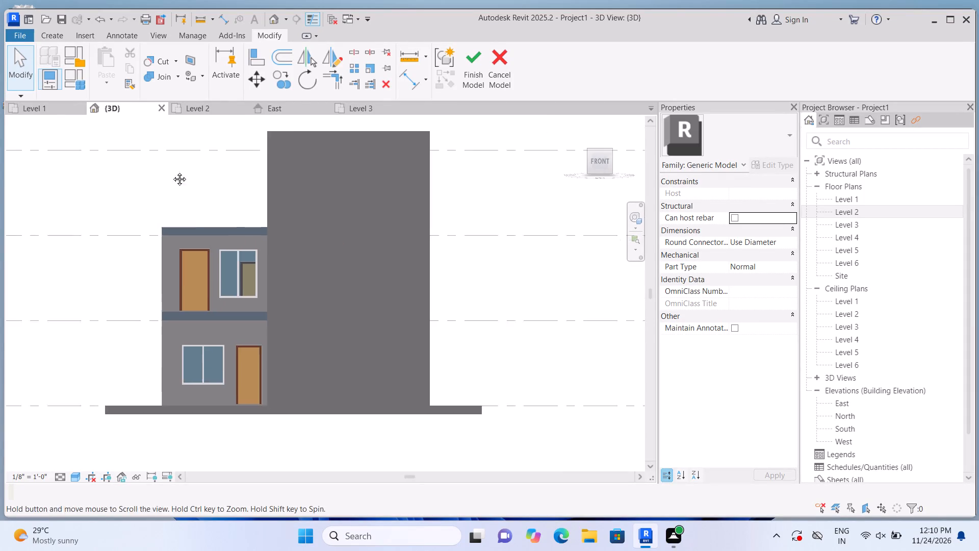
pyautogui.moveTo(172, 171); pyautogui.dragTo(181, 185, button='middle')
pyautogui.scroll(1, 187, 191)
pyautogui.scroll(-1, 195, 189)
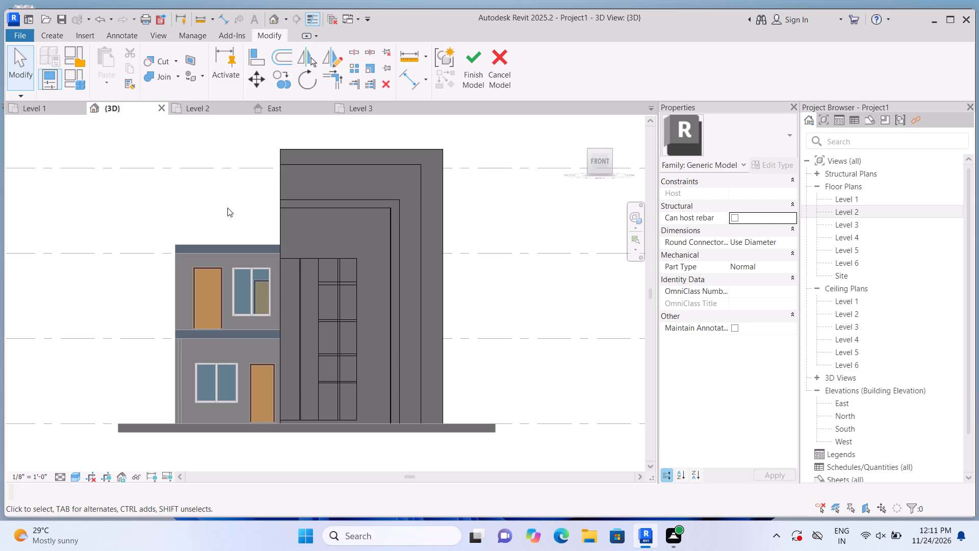
# Start an extrusion on the inner L-shaped panel's front face and sketch a narrow vertical strip about 5'-10 3/4" high across its top band.
pyautogui.scroll(1, 229, 208)
pyautogui.click(53, 35)
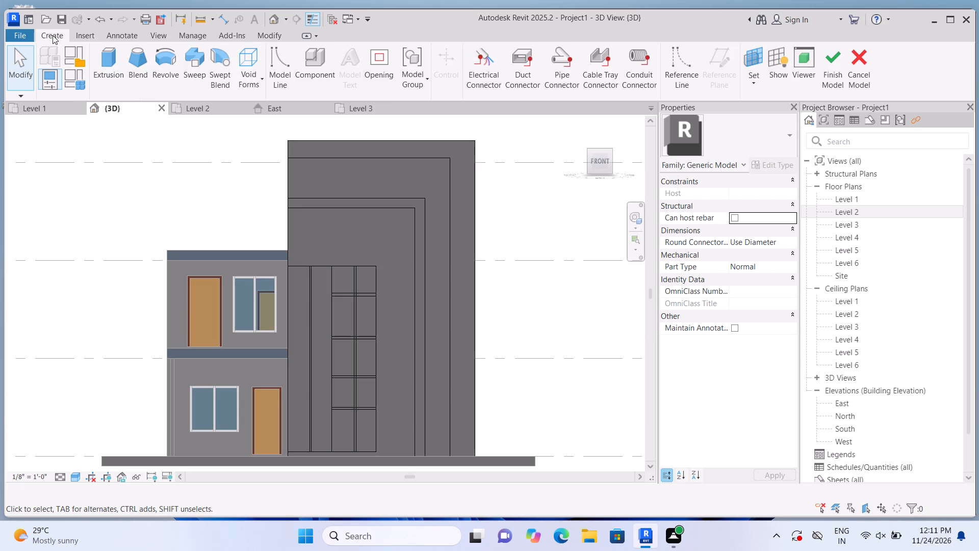
pyautogui.click(109, 67)
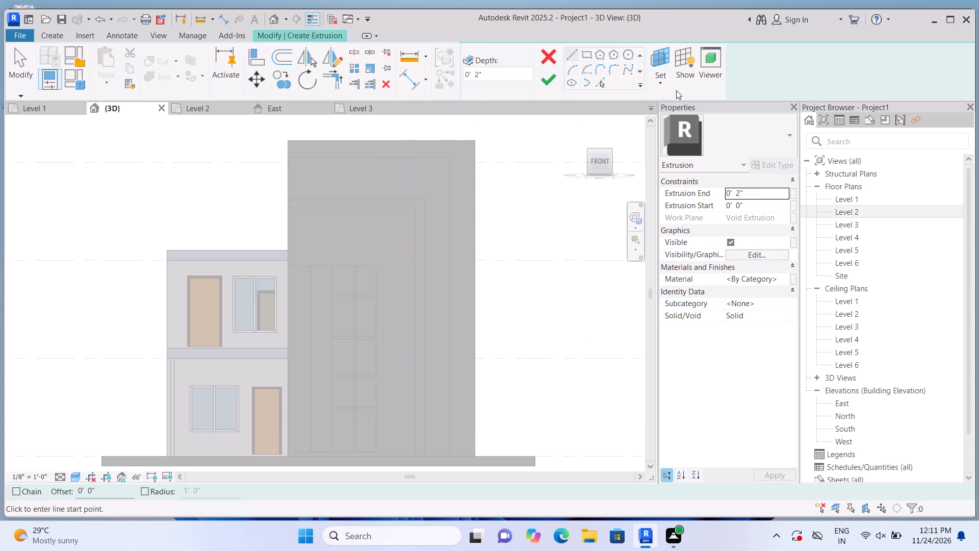
pyautogui.click(663, 85)
pyautogui.click(662, 128)
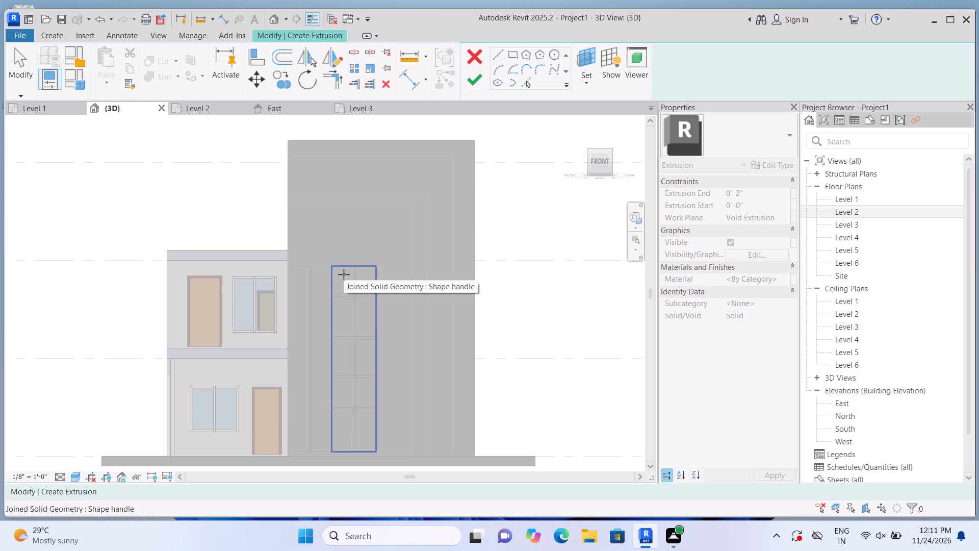
pyautogui.scroll(1, 262, 271)
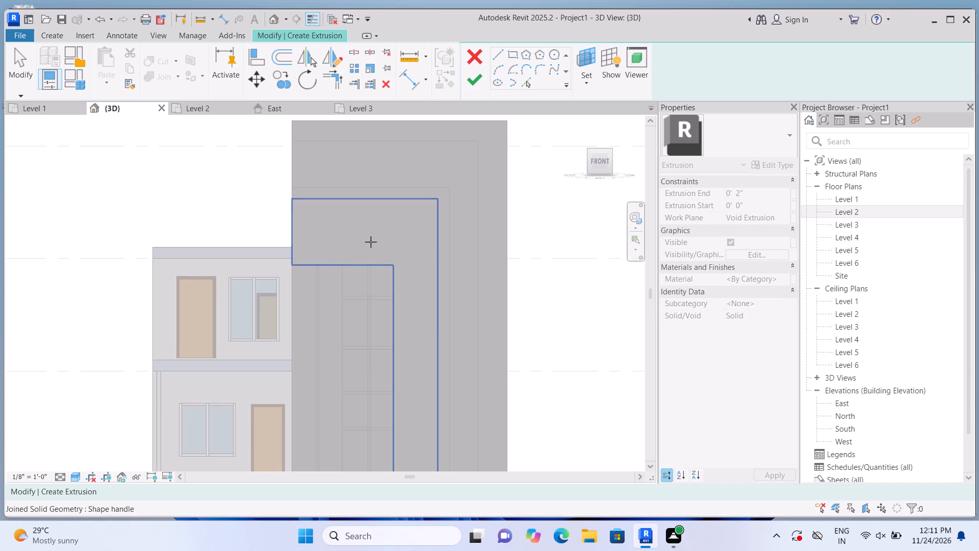
pyautogui.click(371, 242)
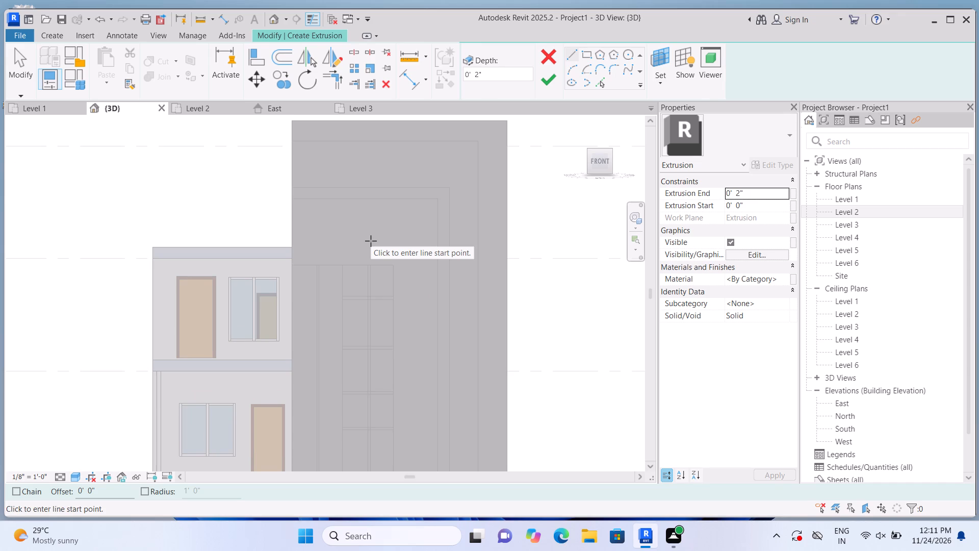
pyautogui.click(584, 56)
pyautogui.scroll(1, 352, 212)
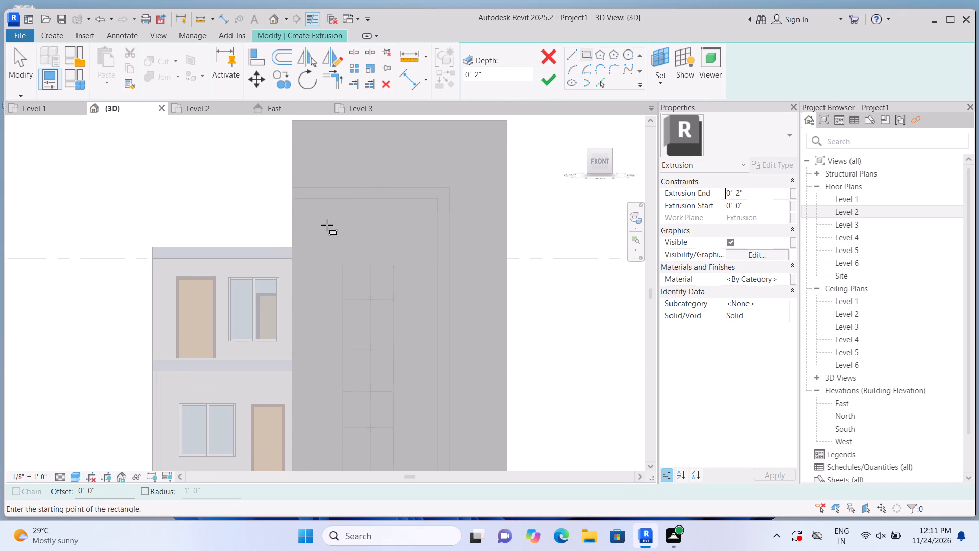
pyautogui.scroll(1, 318, 226)
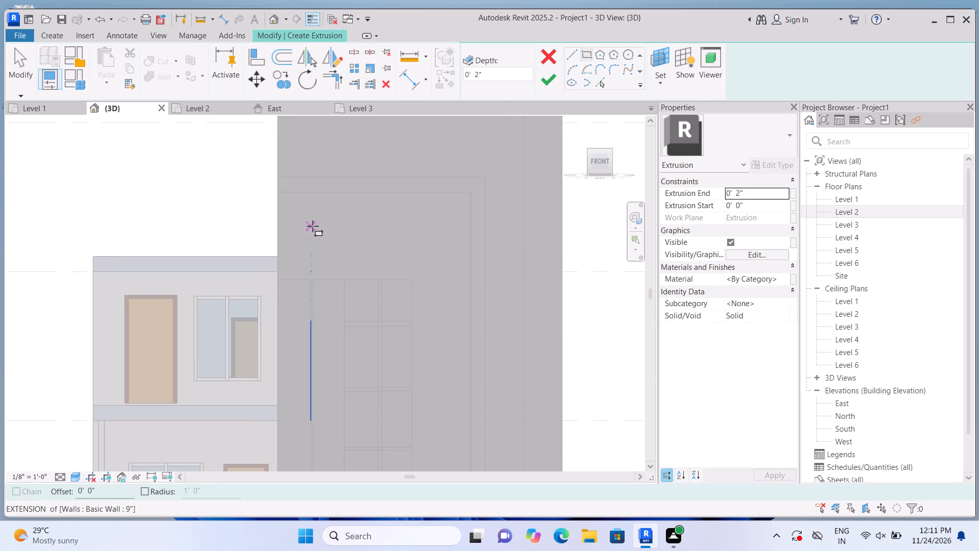
pyautogui.click(292, 195)
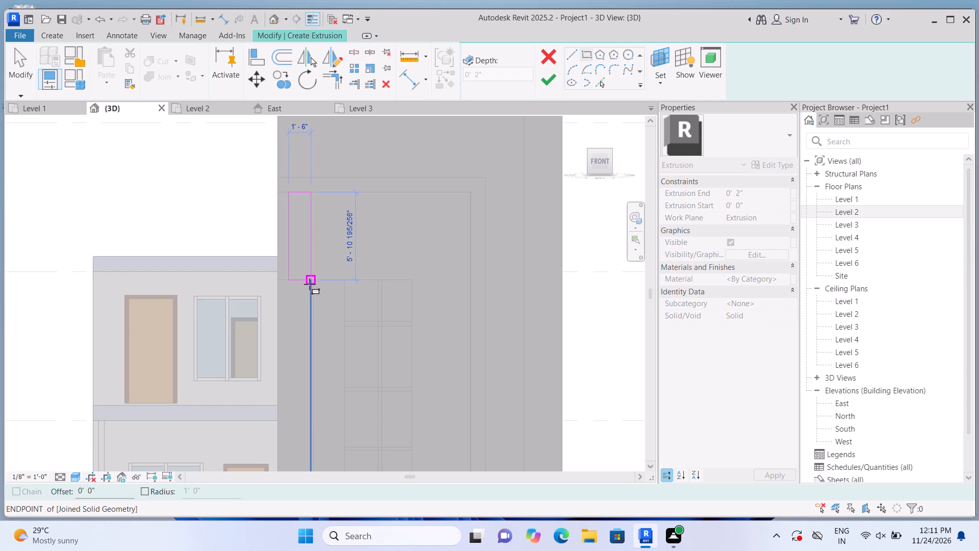
pyautogui.scroll(2, 310, 284)
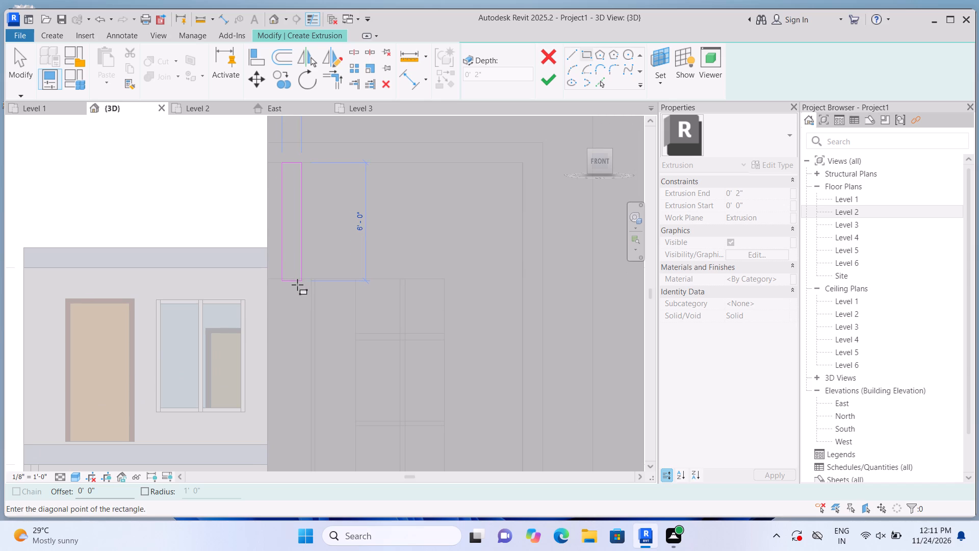
pyautogui.scroll(4, 297, 285)
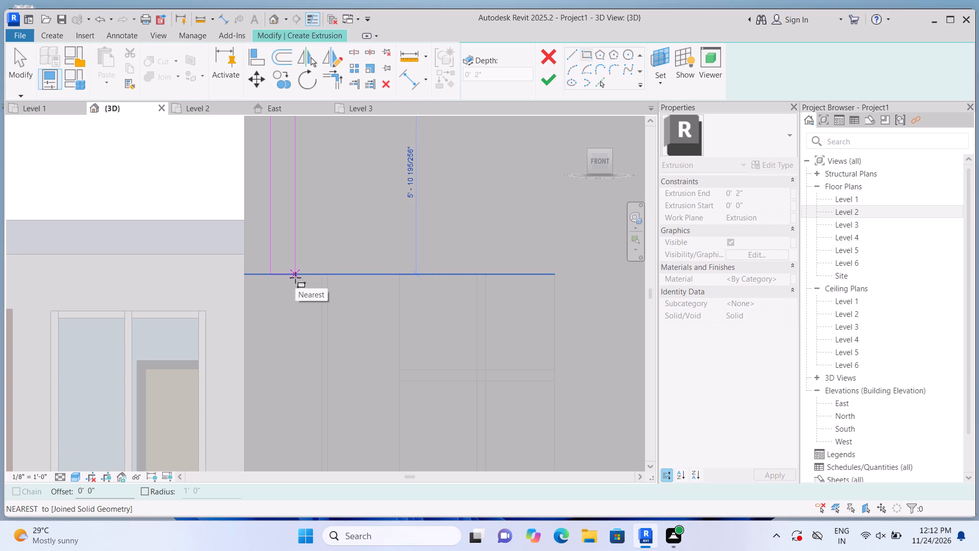
pyautogui.click(295, 278)
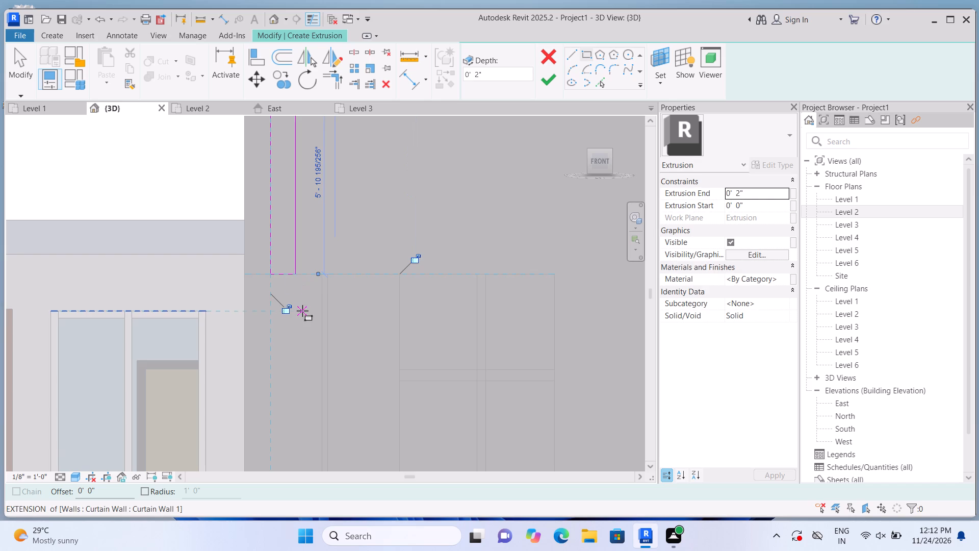
pyautogui.press('Escape')
# Sketch two more full-height vertical strips in the top band, spaced beside the first, making the last one about 9 1/2" wide.
pyautogui.scroll(-2, 303, 325)
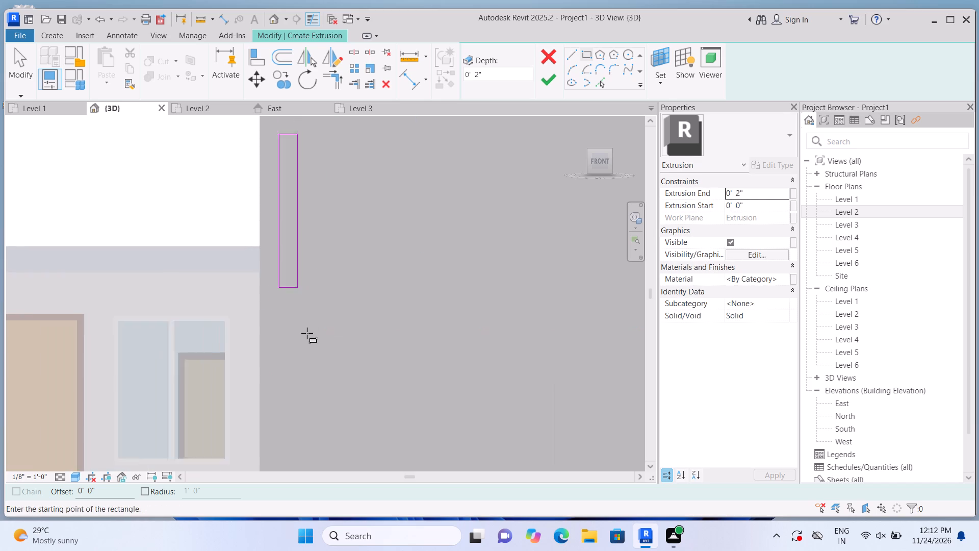
pyautogui.scroll(-1, 307, 333)
pyautogui.scroll(1, 320, 170)
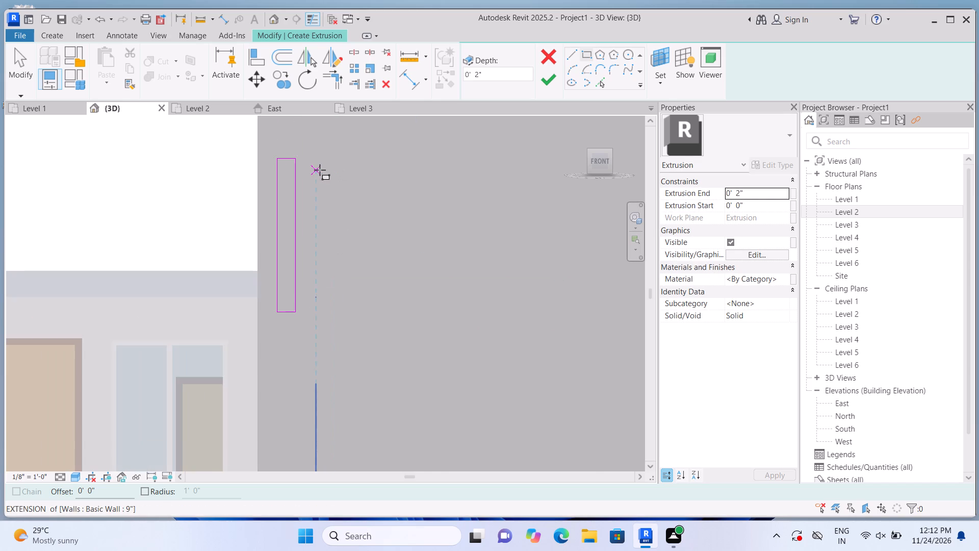
pyautogui.click(305, 160)
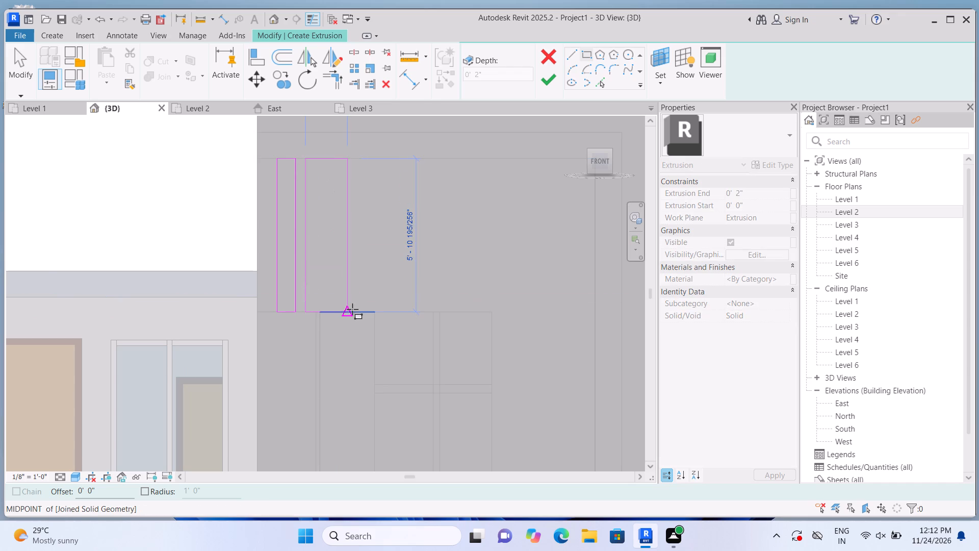
pyautogui.click(326, 311)
pyautogui.press('Escape')
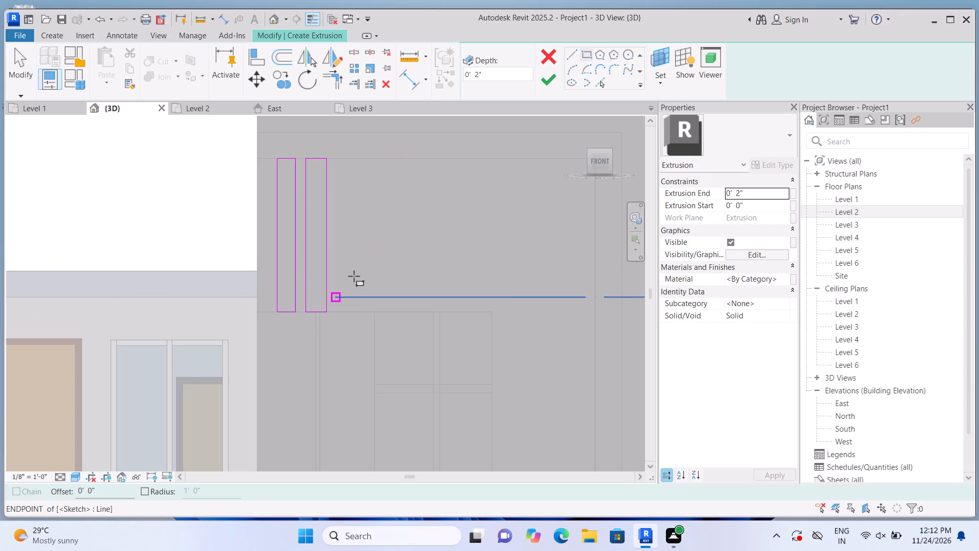
pyautogui.click(337, 161)
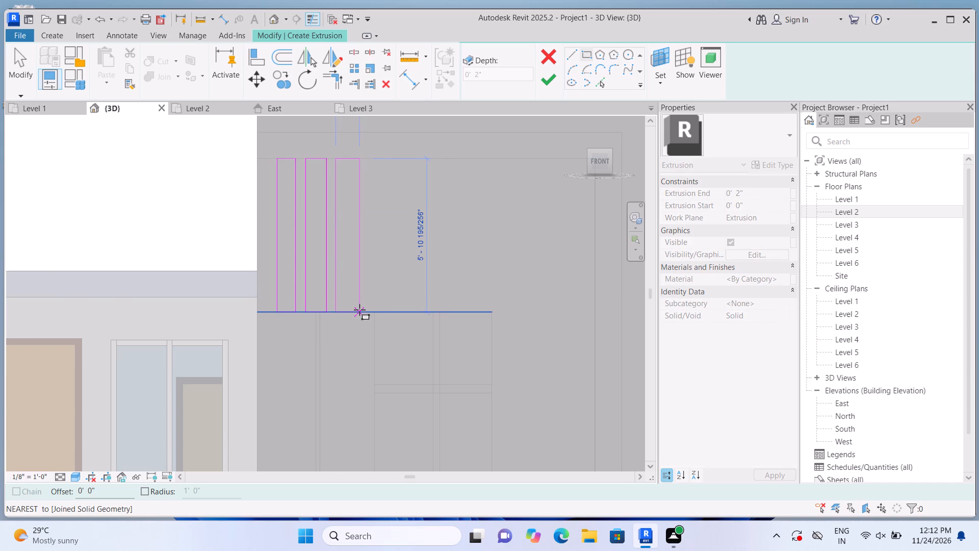
pyautogui.click(356, 310)
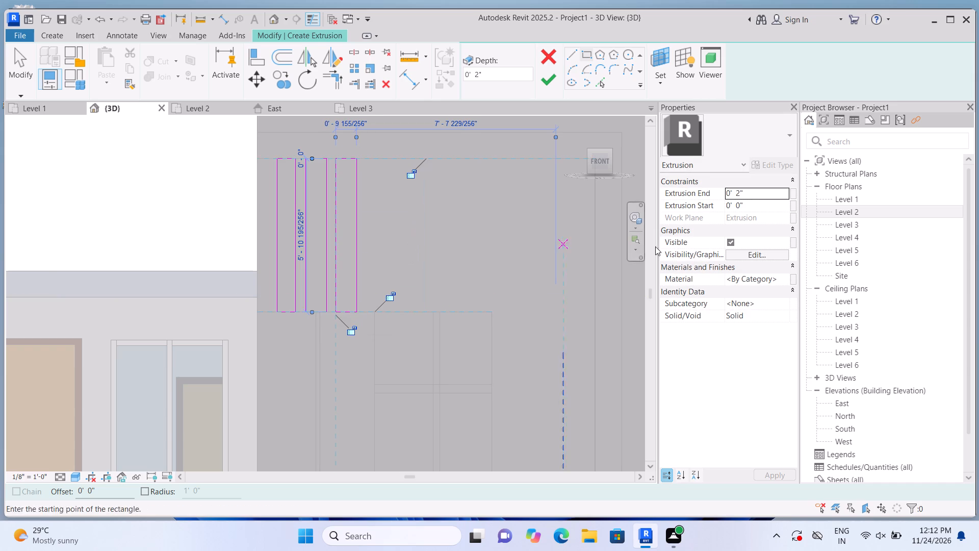
# Set the three vertical strips' extrusion end to 4" and complete the extrusion.
pyautogui.click(770, 194)
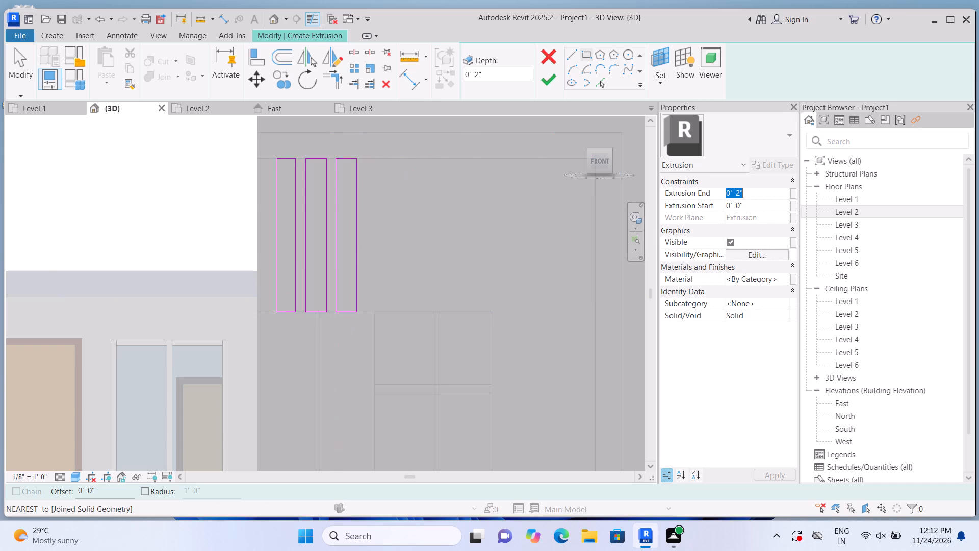
pyautogui.press('BackSpace')
pyautogui.write('4"')
pyautogui.press('Return')
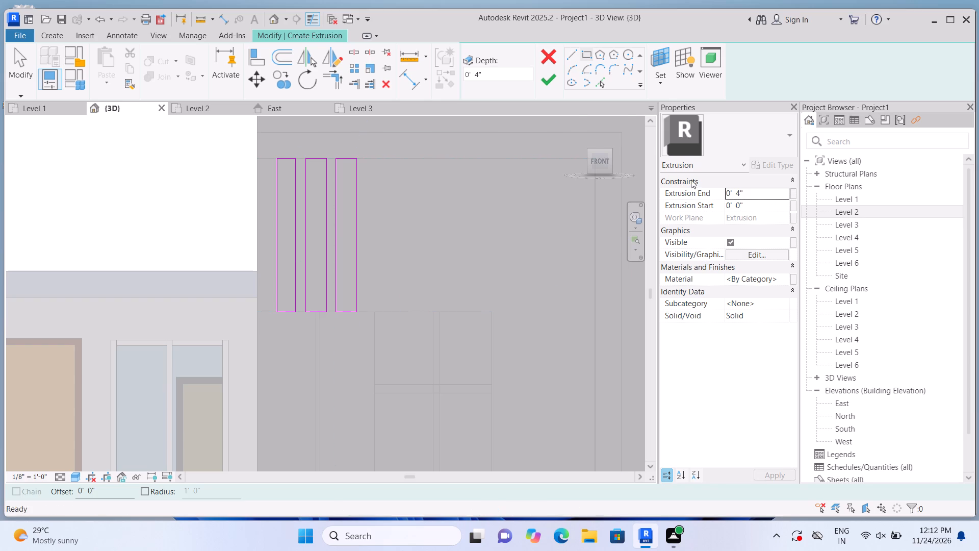
pyautogui.click(555, 76)
pyautogui.click(217, 178)
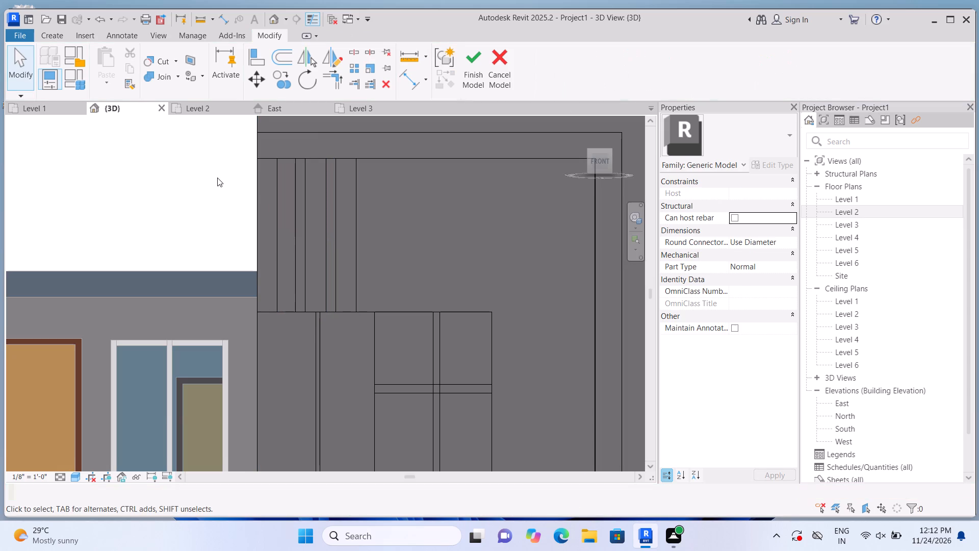
# Examine the vertical strips and the nested frames of the feature wall in the default 3D view.
pyautogui.click(278, 21)
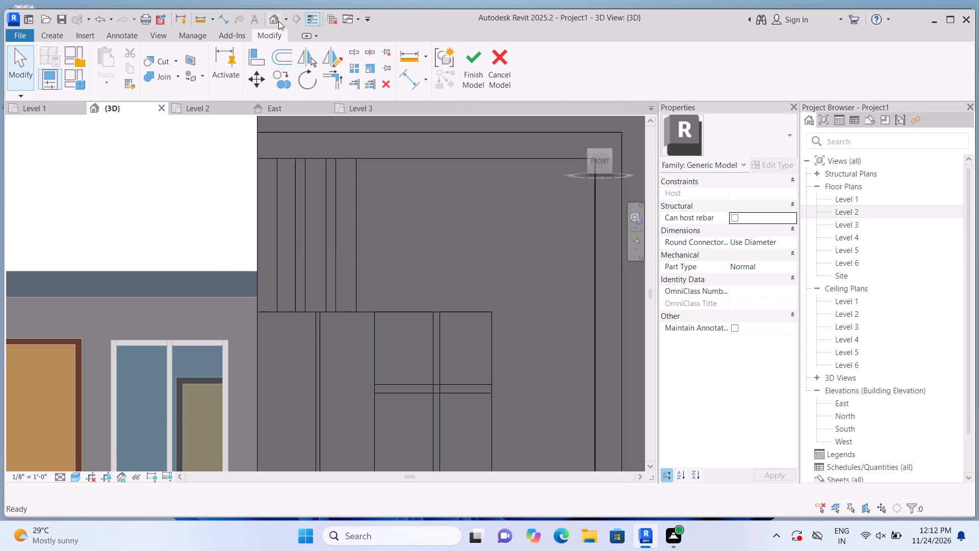
pyautogui.click(272, 17)
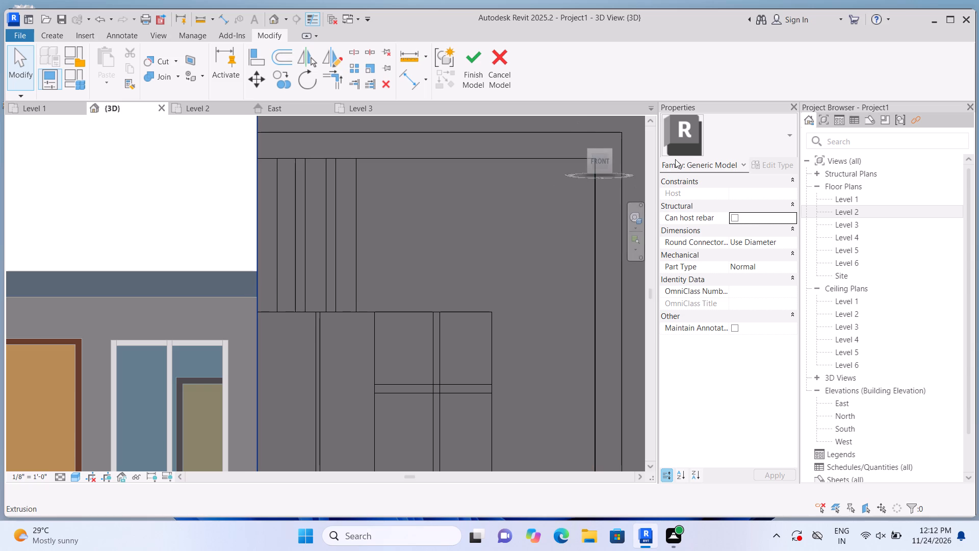
pyautogui.click(577, 118)
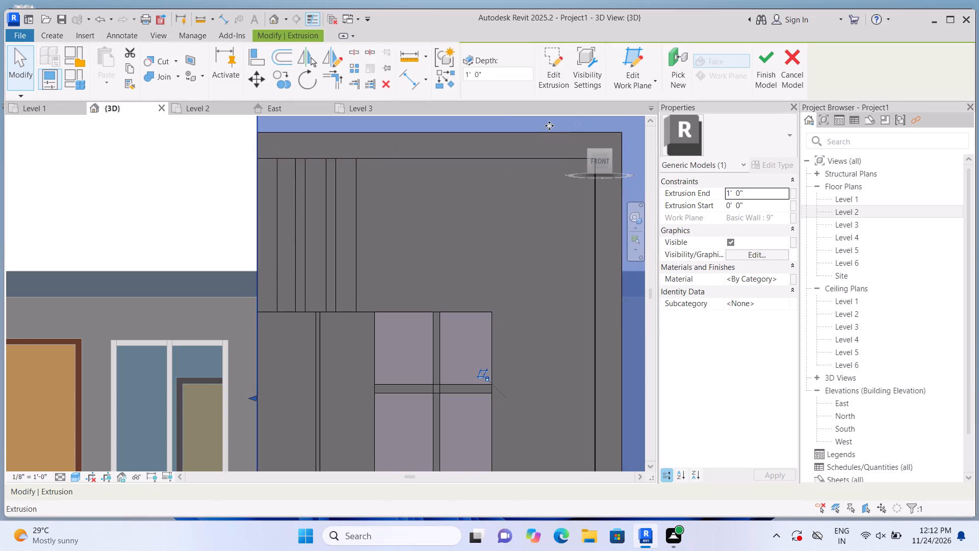
pyautogui.click(576, 123)
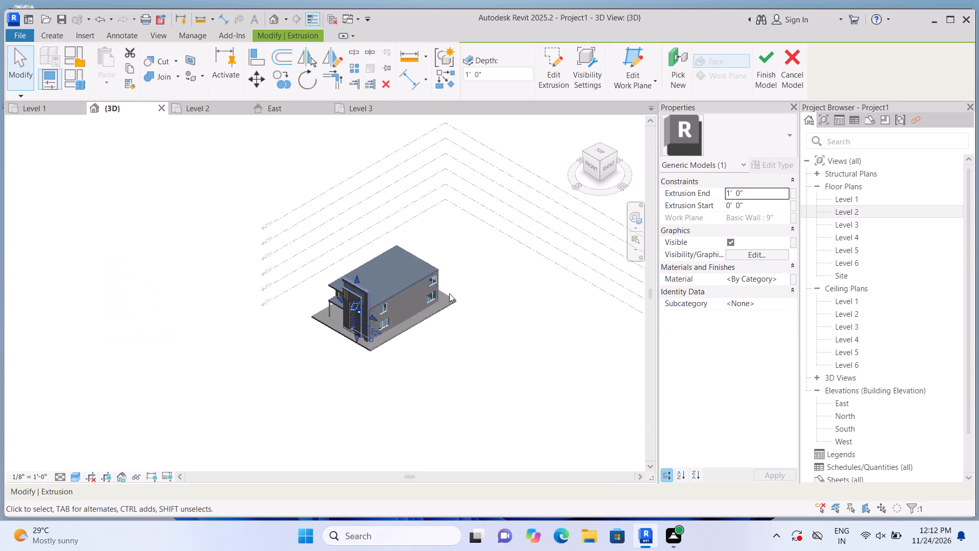
pyautogui.scroll(10, 228, 325)
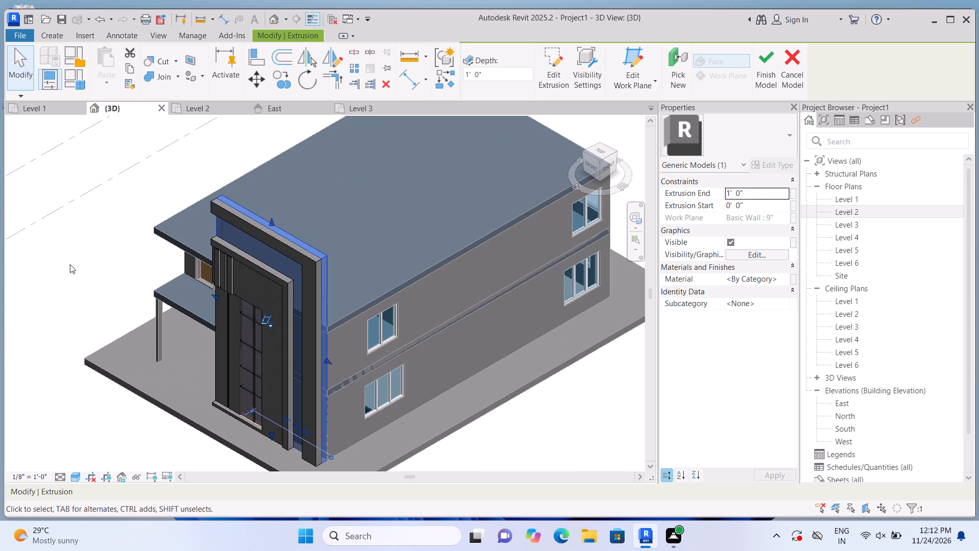
pyautogui.click(74, 268)
pyautogui.scroll(4, 176, 283)
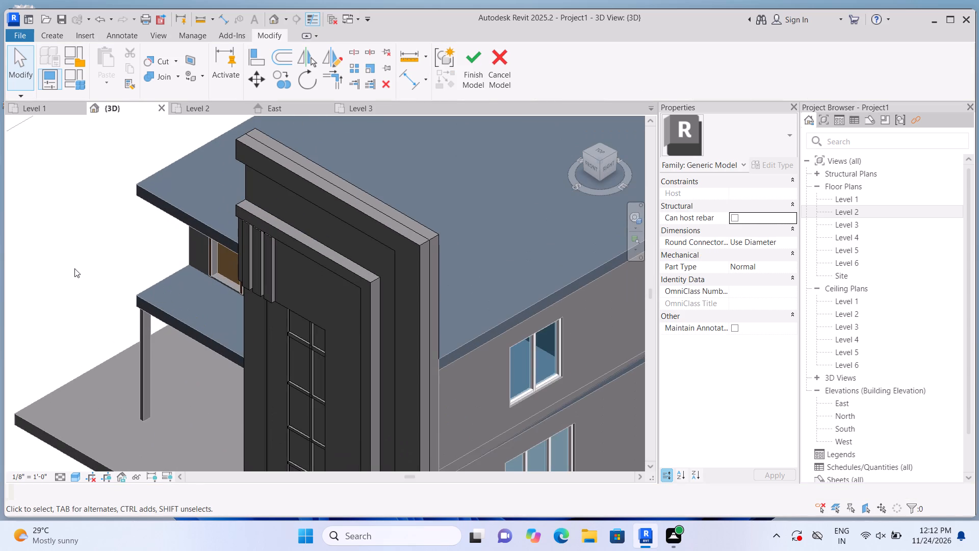
pyautogui.scroll(-2, 109, 248)
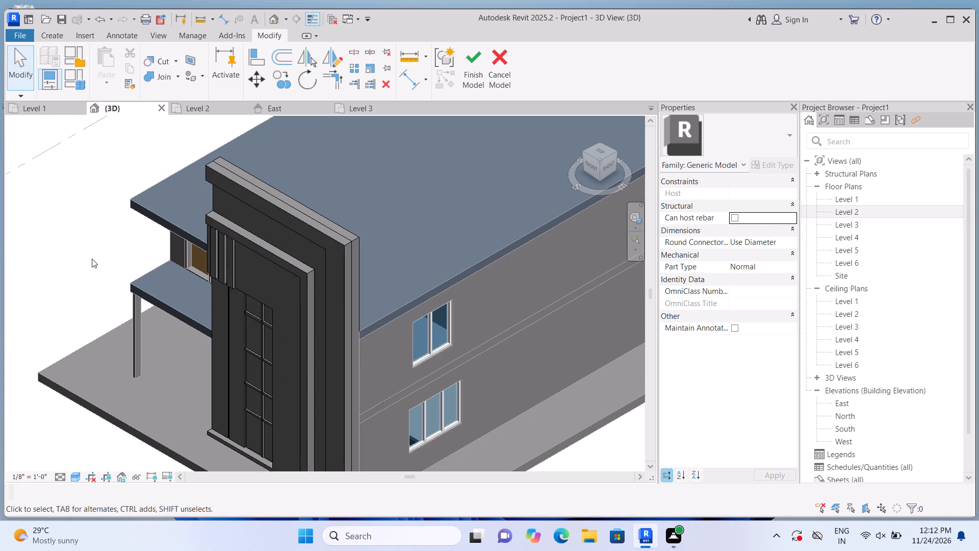
# Start an extrusion with the front face of the upper-floor wall beside the feature wall as its work plane.
pyautogui.click(590, 163)
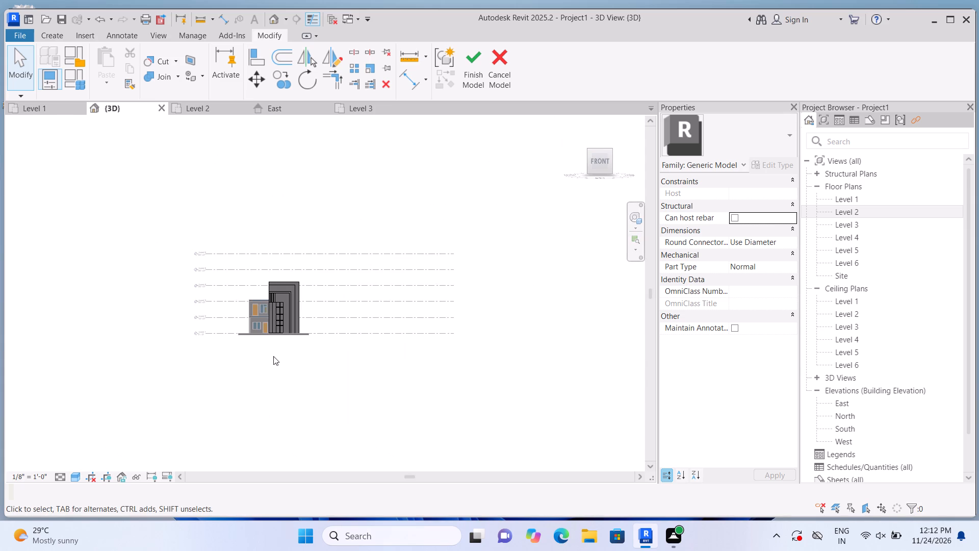
pyautogui.scroll(10, 270, 351)
pyautogui.scroll(1, 249, 271)
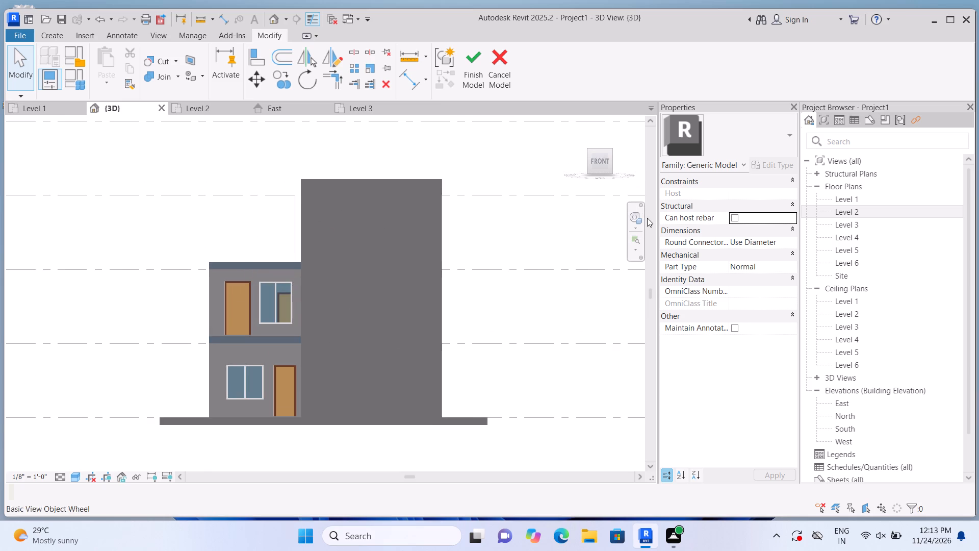
pyautogui.click(48, 35)
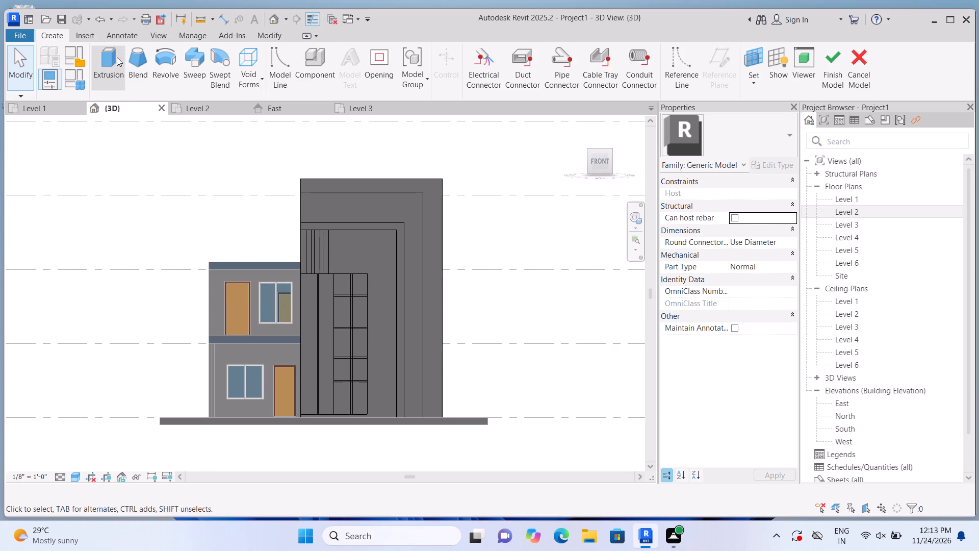
pyautogui.click(116, 57)
pyautogui.click(658, 83)
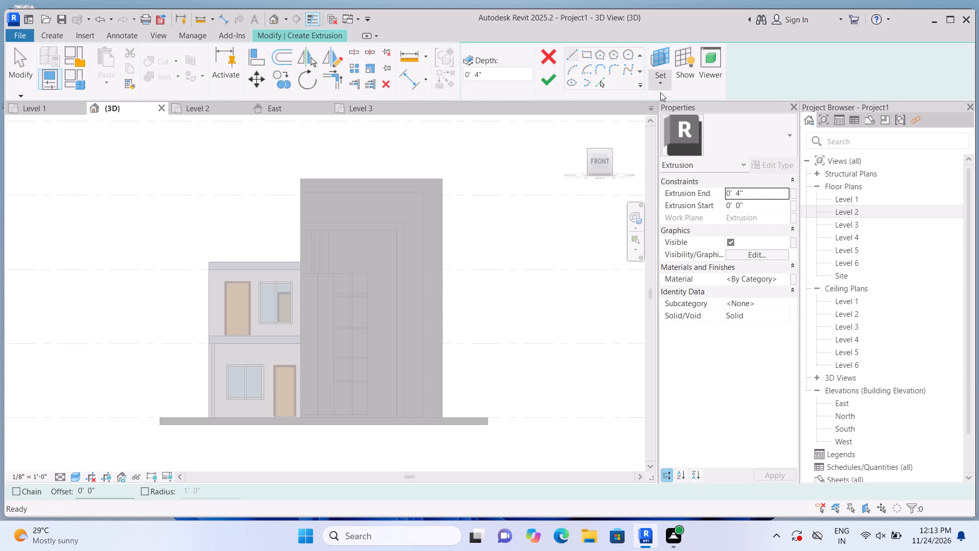
pyautogui.click(663, 126)
pyautogui.scroll(-1, 512, 205)
pyautogui.scroll(3, 295, 325)
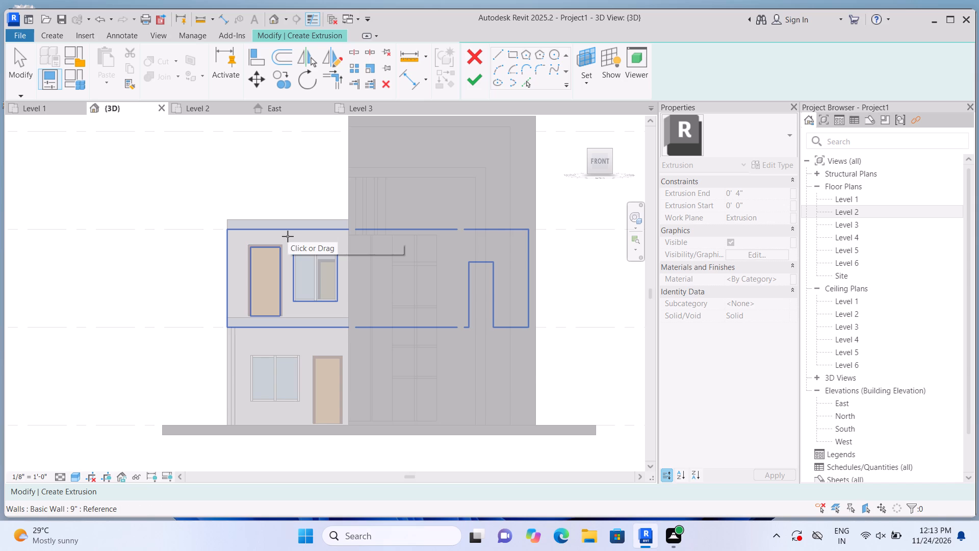
pyautogui.scroll(1, 288, 236)
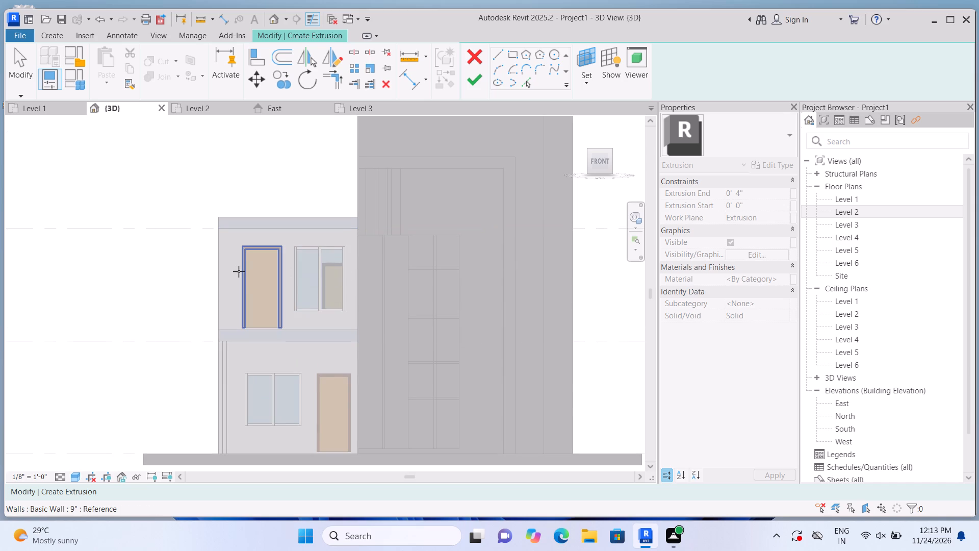
pyautogui.click(234, 267)
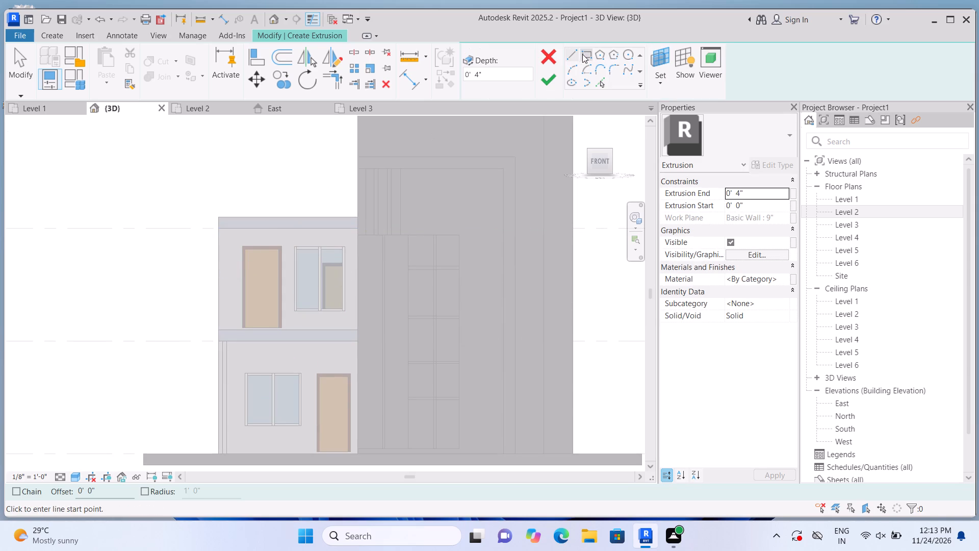
# Sketch a rectangular band about 1'-6 3/4" high above the upper door, from the wall's outer top corner to the window's near side, and finish the extrusion.
pyautogui.click(583, 54)
pyautogui.scroll(1, 381, 160)
pyautogui.scroll(2, 229, 229)
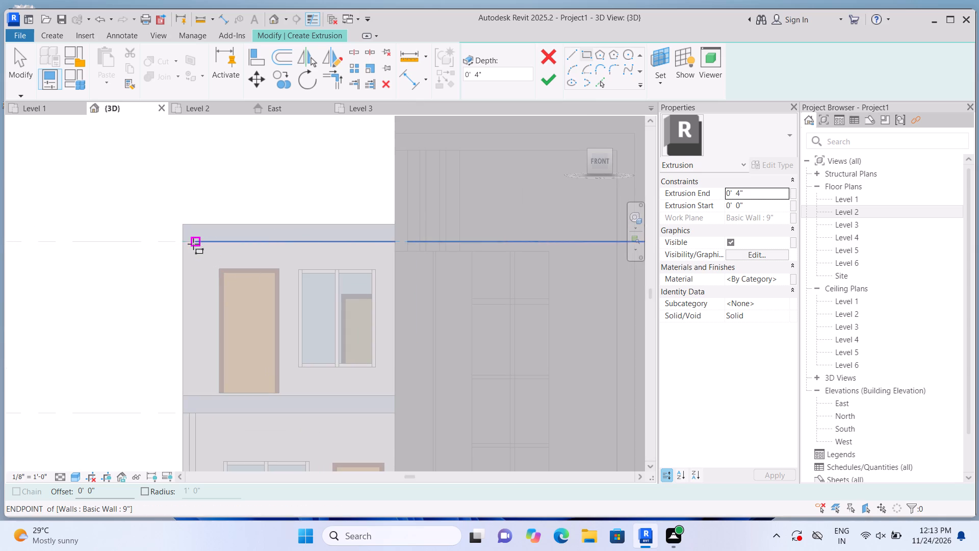
pyautogui.click(186, 244)
pyautogui.scroll(3, 228, 262)
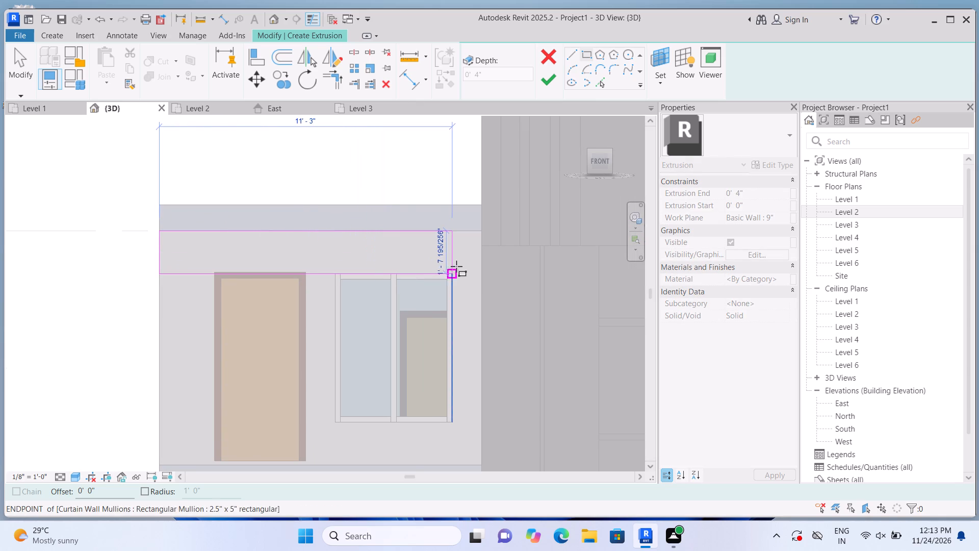
pyautogui.scroll(1, 481, 266)
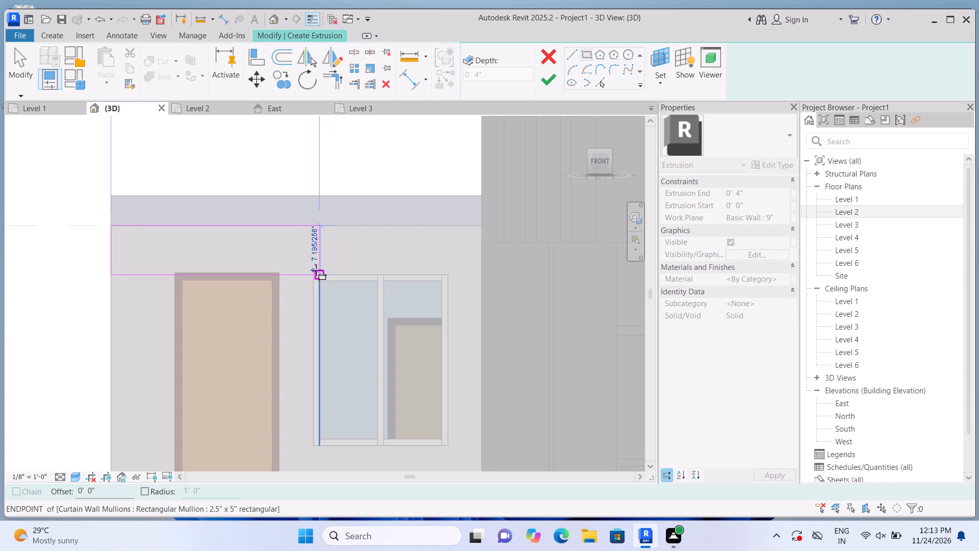
pyautogui.scroll(2, 315, 269)
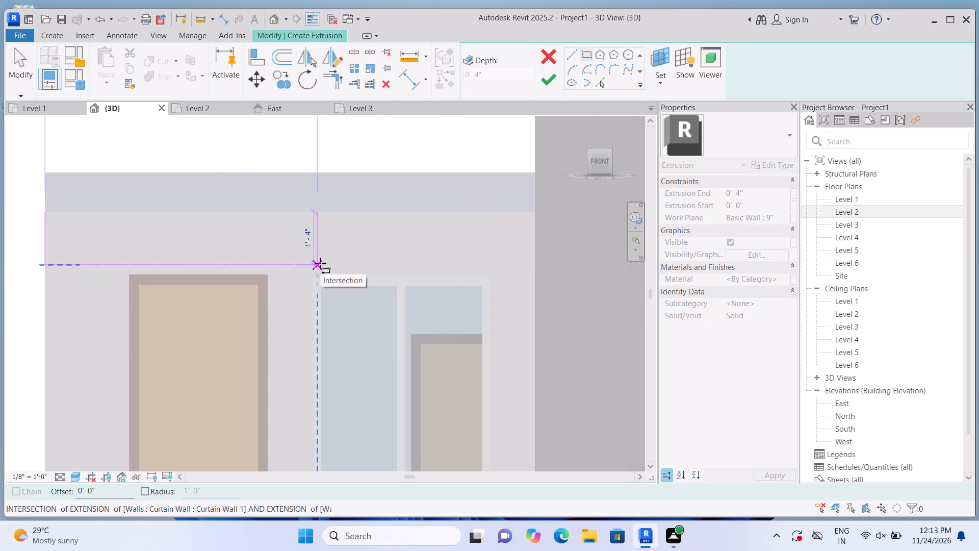
pyautogui.scroll(3, 320, 264)
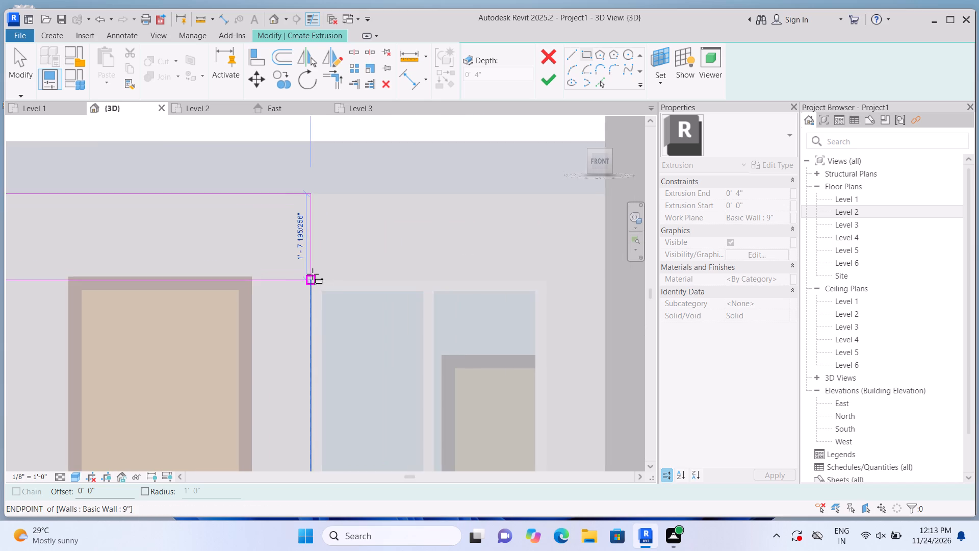
pyautogui.scroll(1, 313, 274)
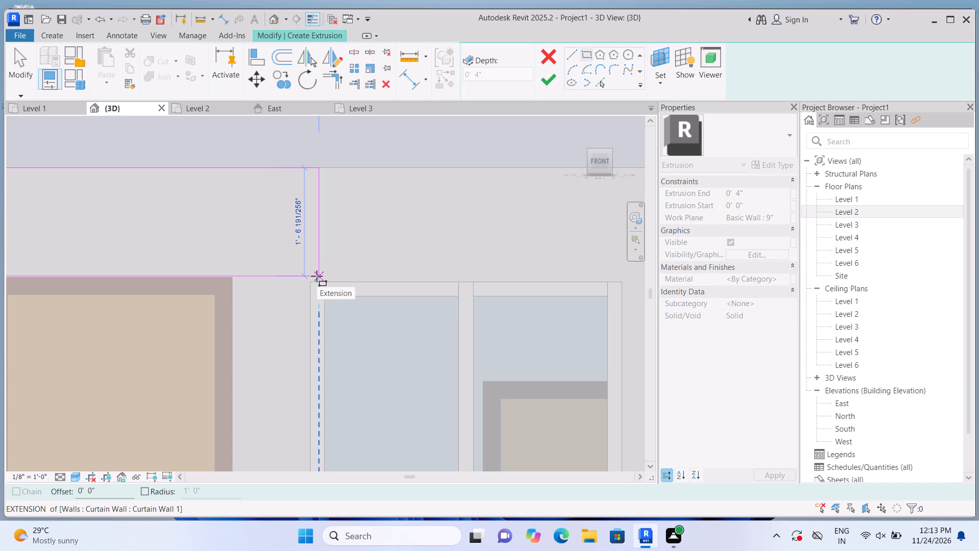
pyautogui.click(318, 276)
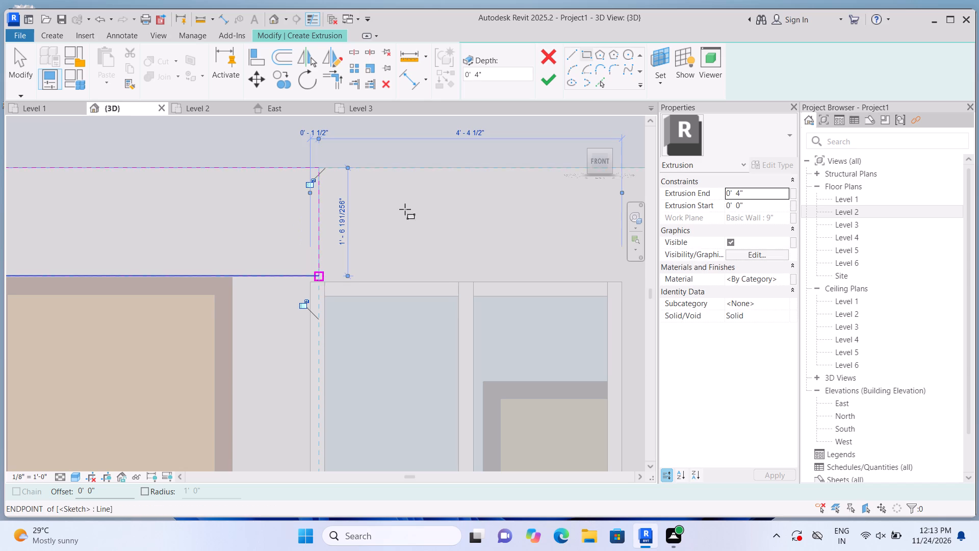
pyautogui.click(540, 81)
# Stretch the band's bottom edge down to meet the top of the upper door's frame.
pyautogui.scroll(-1, 451, 191)
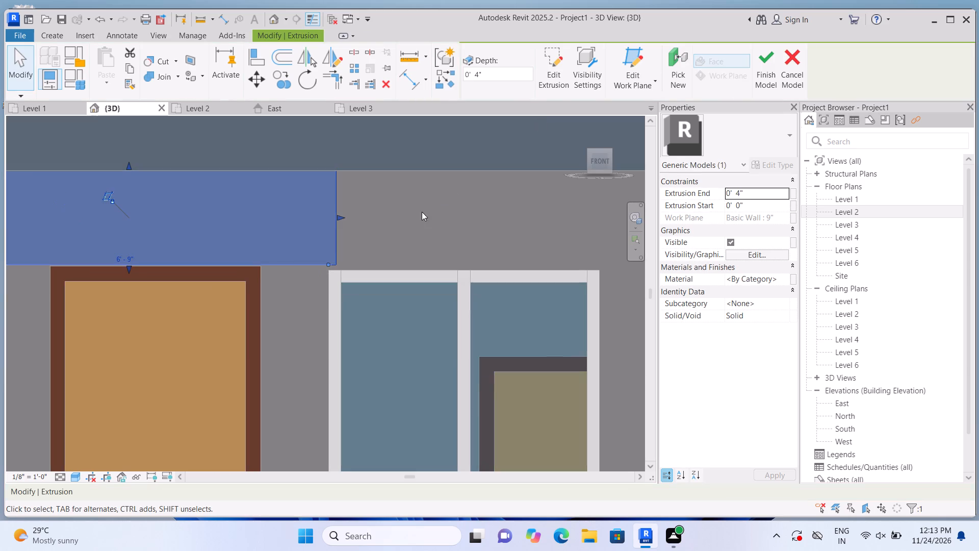
pyautogui.scroll(18, 140, 272)
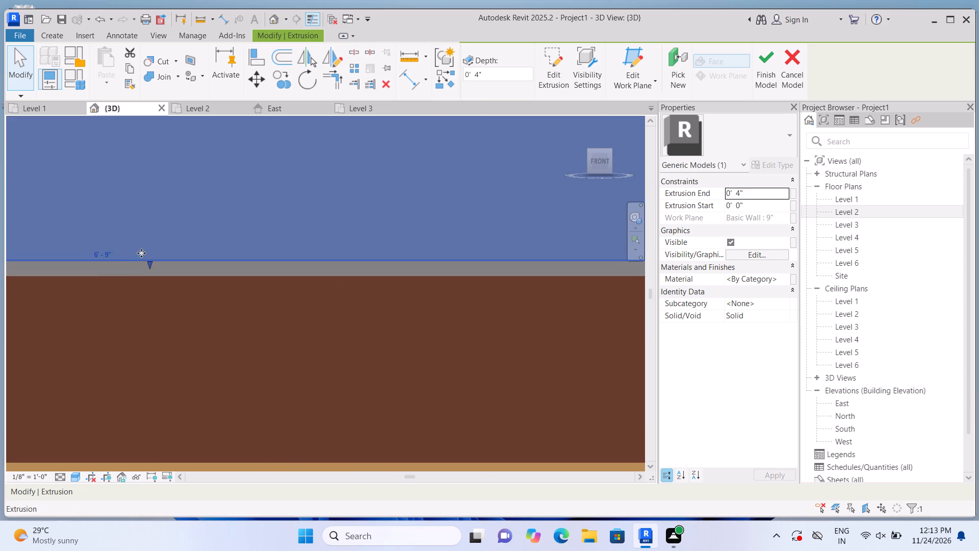
pyautogui.scroll(2, 141, 253)
pyautogui.moveTo(152, 261); pyautogui.dragTo(153, 280)
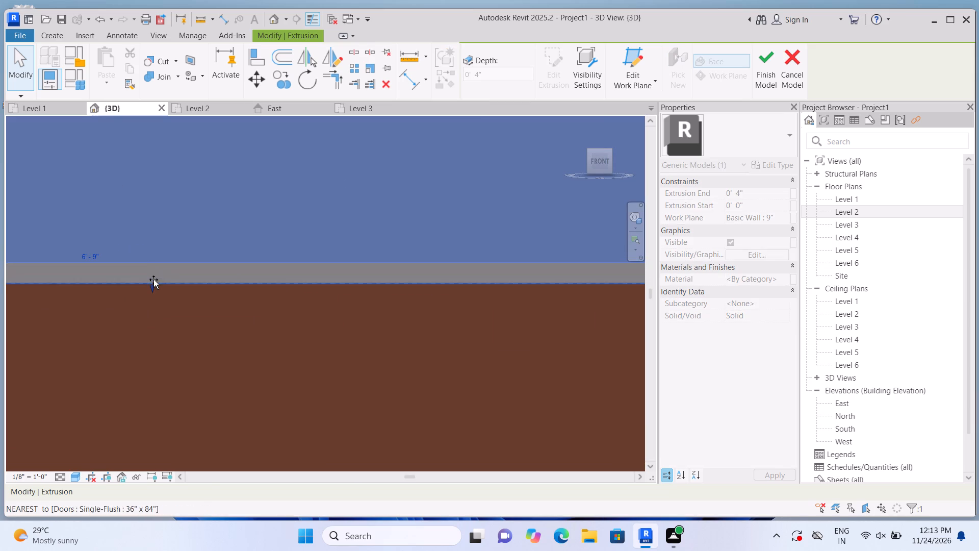
pyautogui.moveTo(153, 280); pyautogui.dragTo(153, 280)
pyautogui.scroll(-7, 154, 280)
pyautogui.scroll(-9, 251, 329)
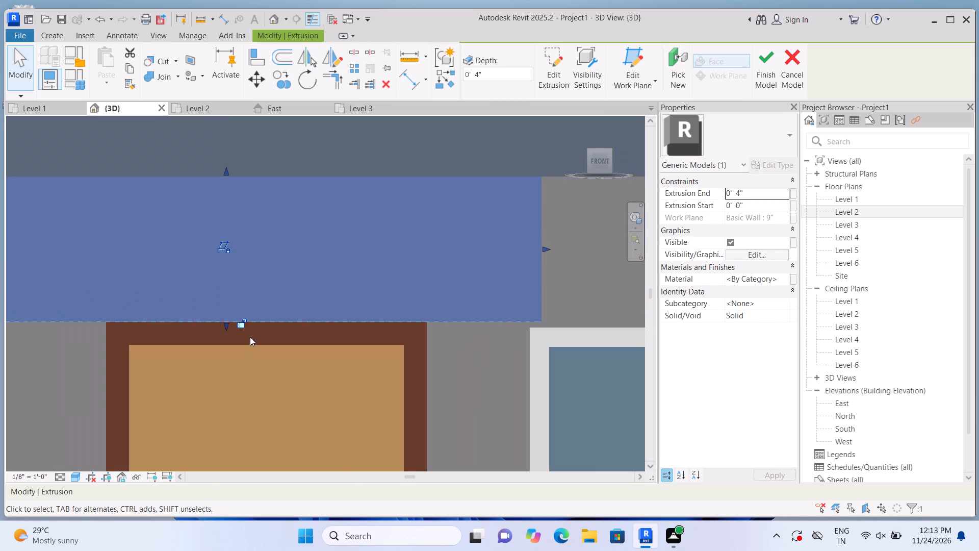
pyautogui.scroll(-9, 250, 337)
pyautogui.click(260, 234)
pyautogui.moveTo(267, 269); pyautogui.dragTo(255, 262, button='middle')
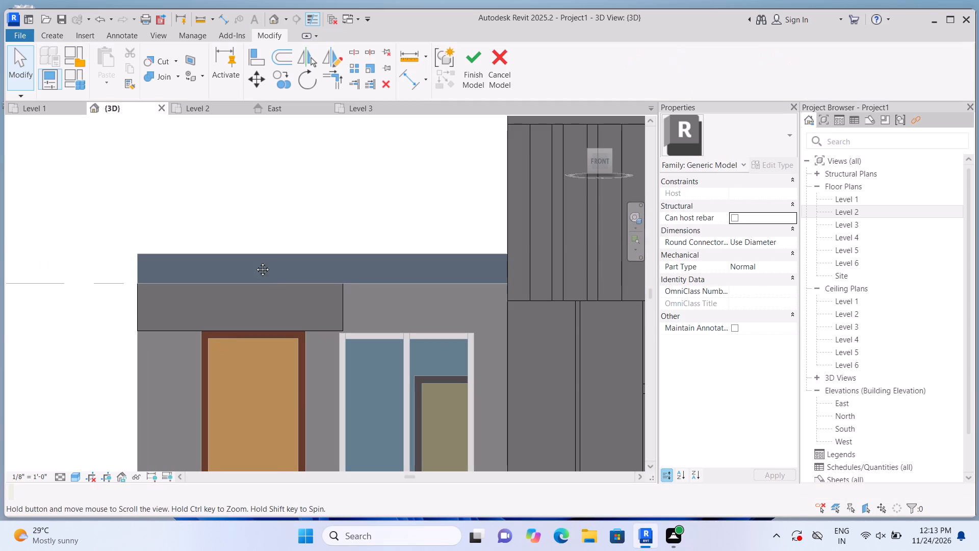
pyautogui.moveTo(255, 262); pyautogui.dragTo(213, 237, button='middle')
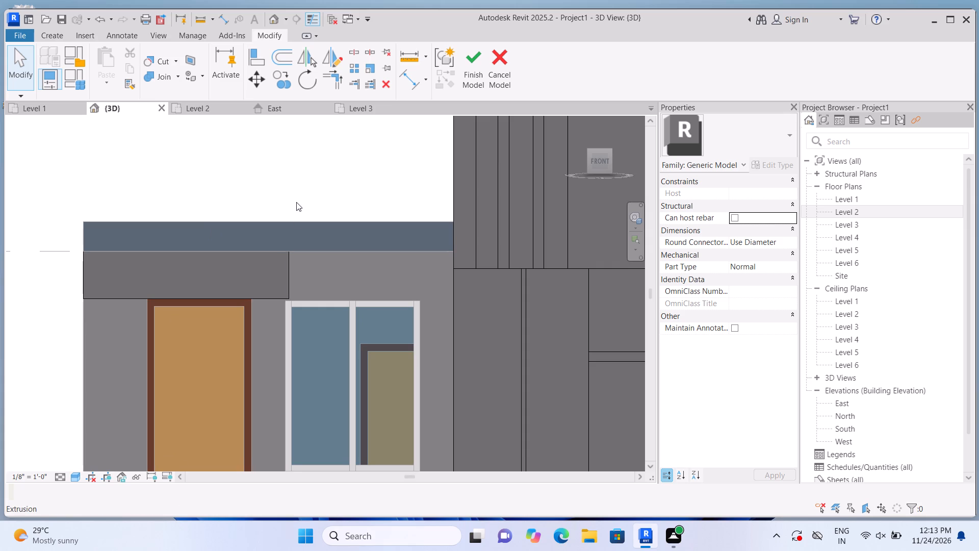
# Set the extrusion end of the band above the upper door to 2".
pyautogui.click(282, 264)
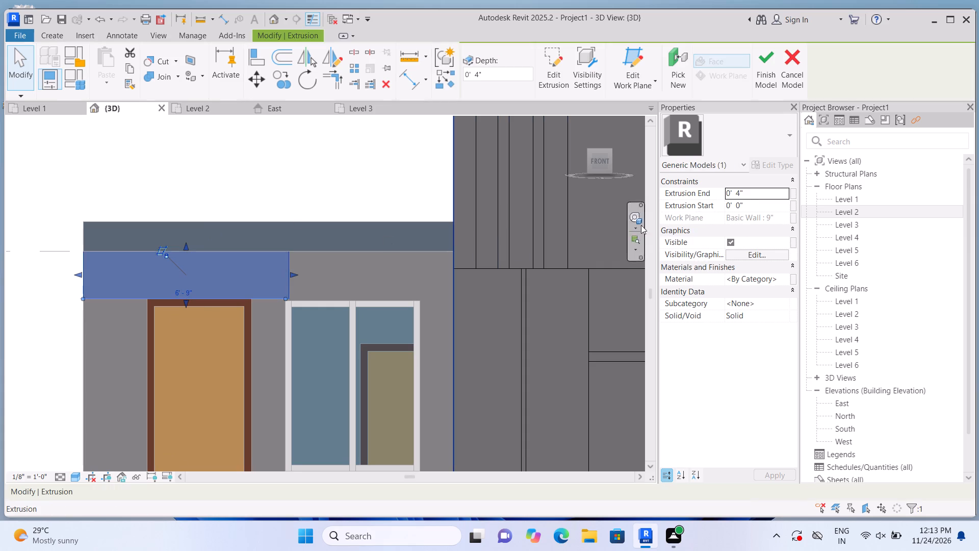
pyautogui.click(749, 193)
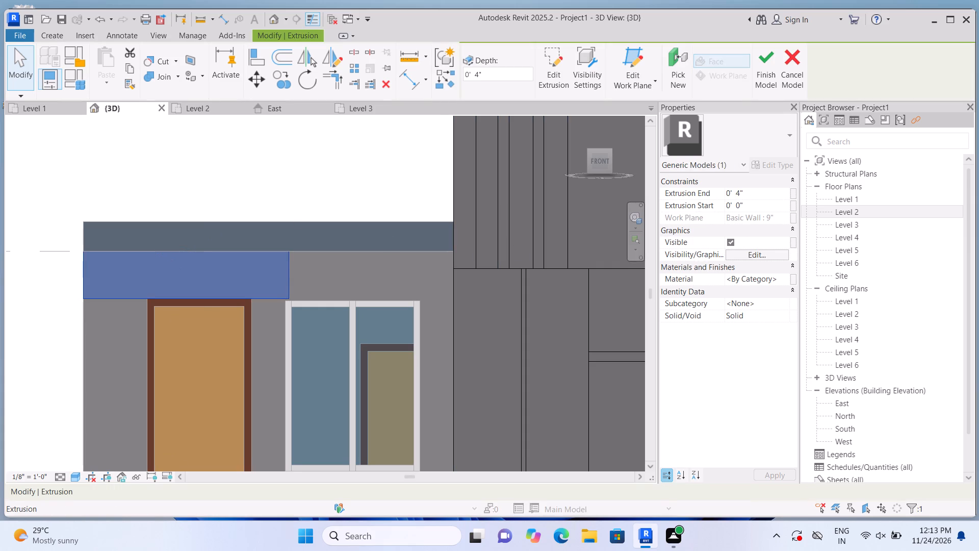
pyautogui.press('BackSpace')
pyautogui.press('BackSpace')
pyautogui.press('BackSpace')
pyautogui.press('BackSpace')
pyautogui.press('BackSpace')
pyautogui.press('BackSpace')
pyautogui.press('BackSpace')
pyautogui.press('BackSpace')
pyautogui.press('BackSpace')
pyautogui.press('BackSpace')
pyautogui.press('BackSpace')
pyautogui.press('BackSpace')
pyautogui.press('2')
pyautogui.hotkey('shift', '"')
pyautogui.press('Return')
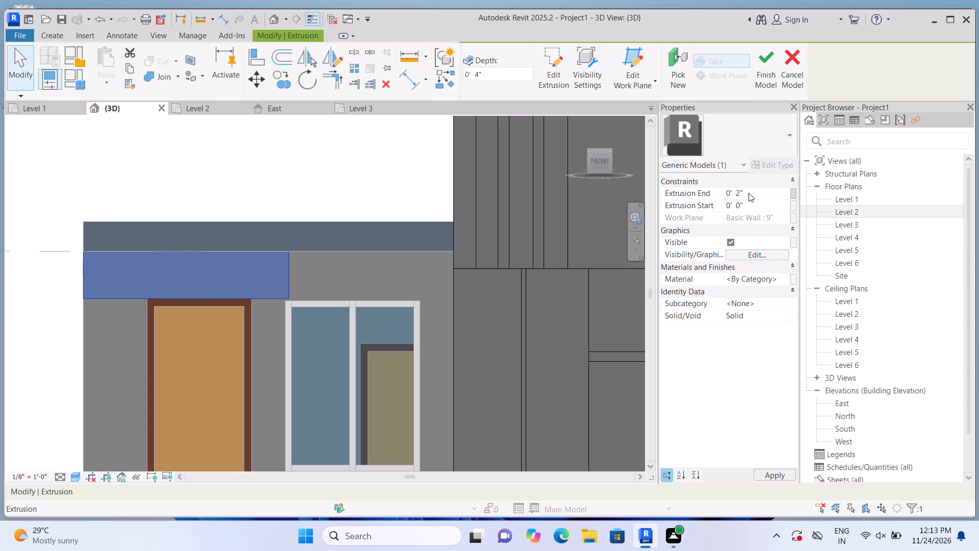
pyautogui.click(330, 173)
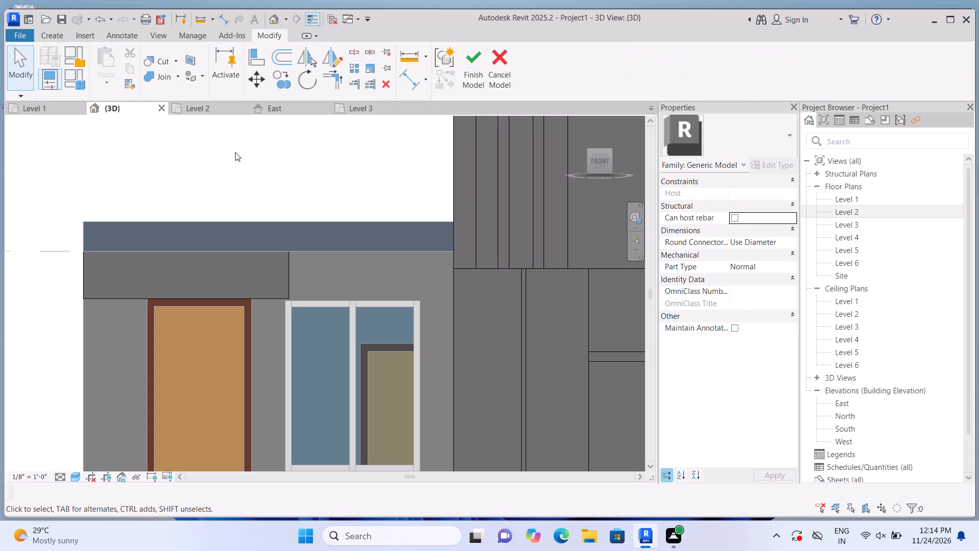
# Start an extrusion on the upper-floor front wall and sketch a rectangle above the window, about 5'-6" by 1'-7 3/4", between the first band and the feature wall.
pyautogui.click(63, 35)
pyautogui.click(112, 63)
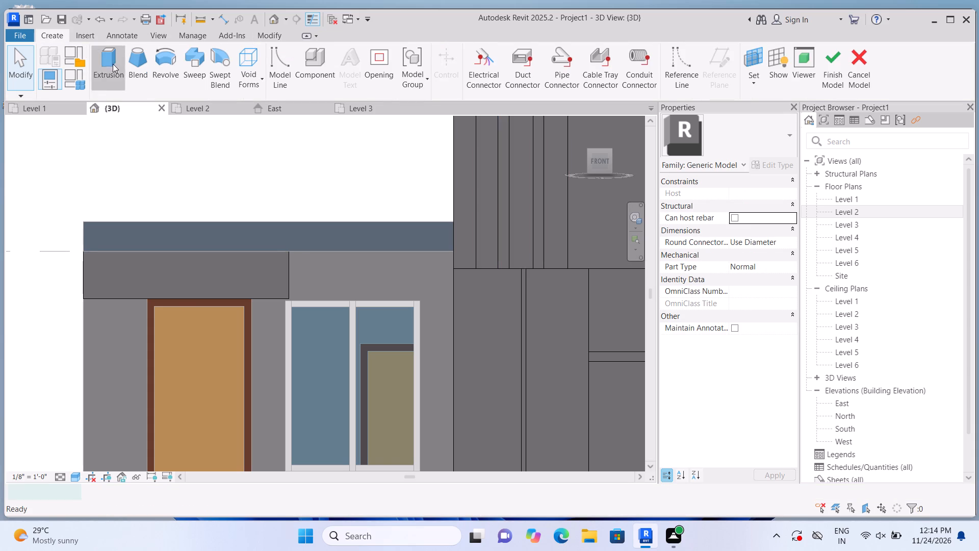
pyautogui.click(654, 82)
pyautogui.click(662, 128)
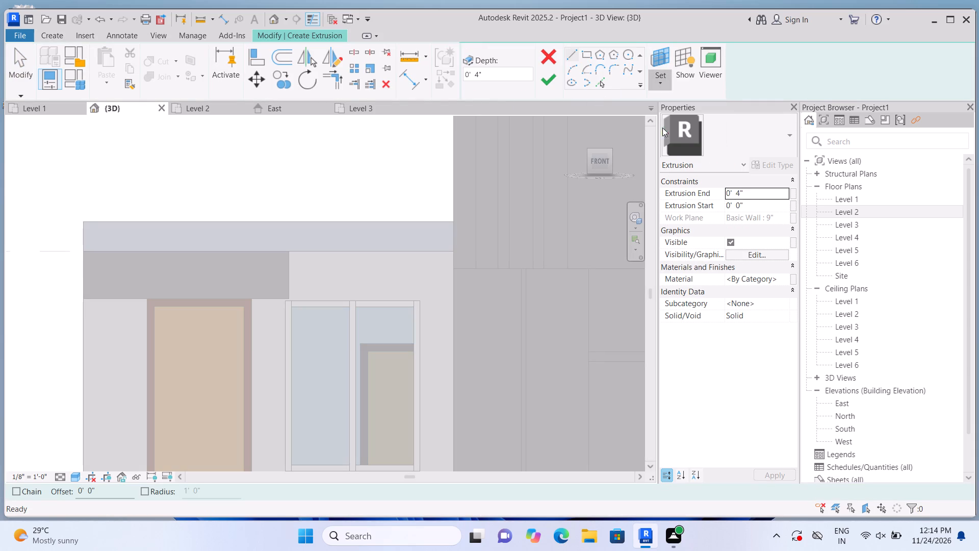
pyautogui.click(373, 272)
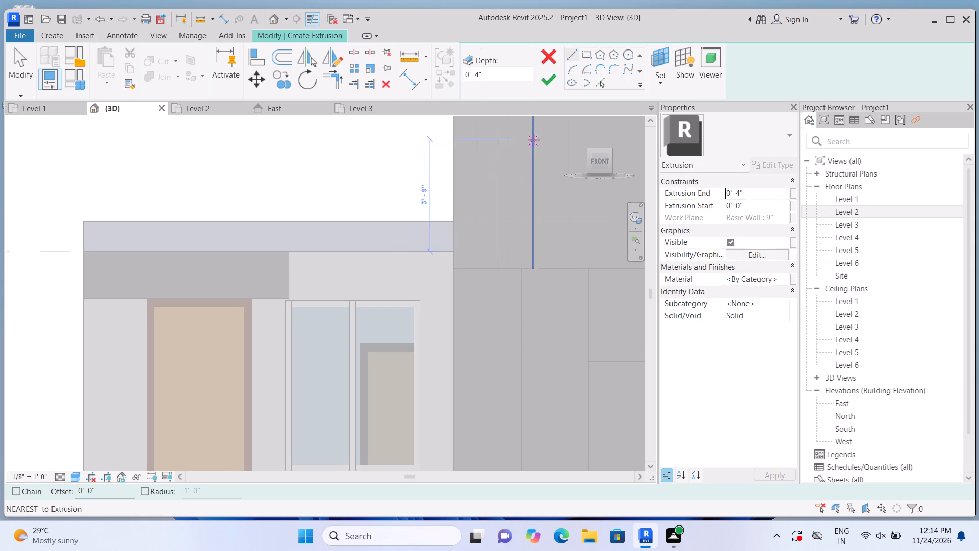
pyautogui.click(586, 53)
pyautogui.scroll(1, 275, 337)
pyautogui.click(291, 238)
pyautogui.scroll(1, 343, 271)
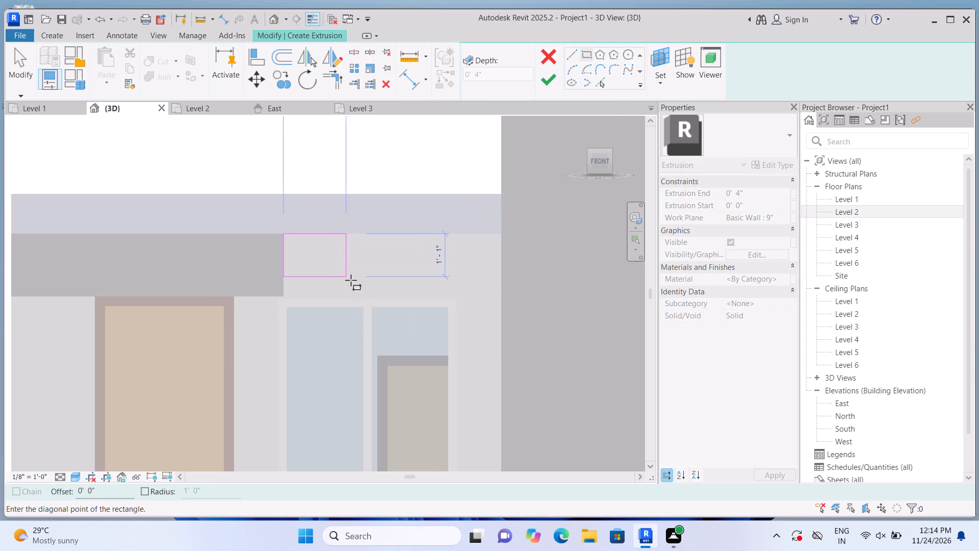
pyautogui.click(498, 298)
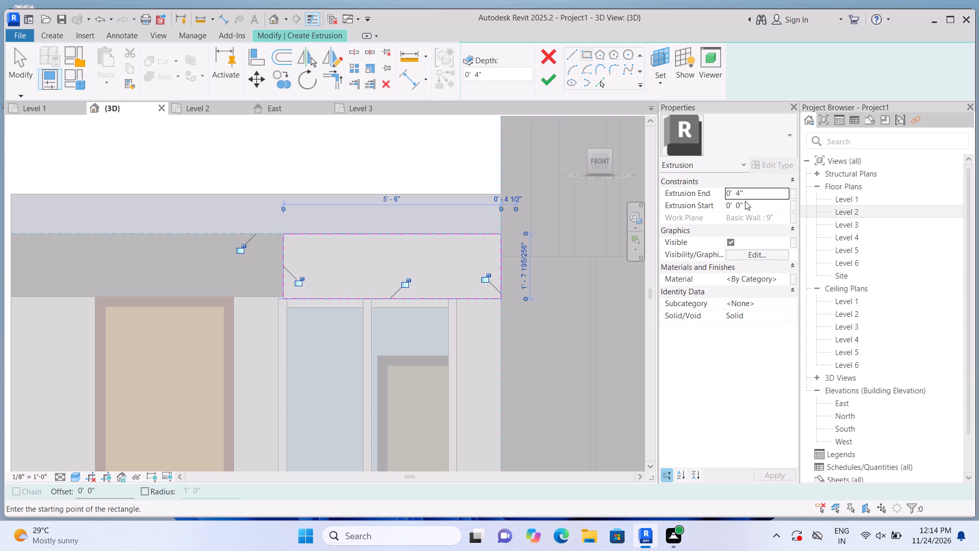
# Set the extrusion end of the band above the window to 2" and finish the extrusion.
pyautogui.click(751, 193)
pyautogui.press('BackSpace')
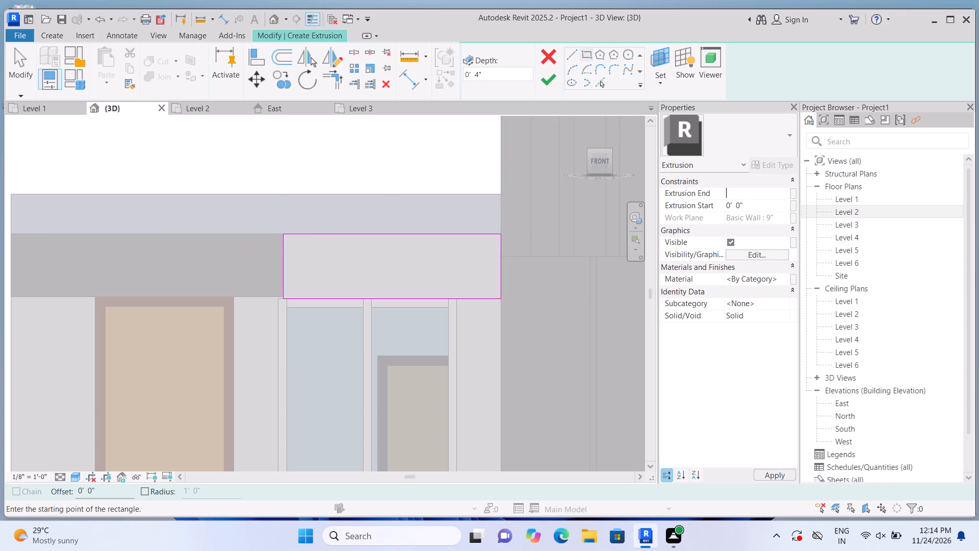
pyautogui.write('2"')
pyautogui.press('Return')
pyautogui.click(550, 86)
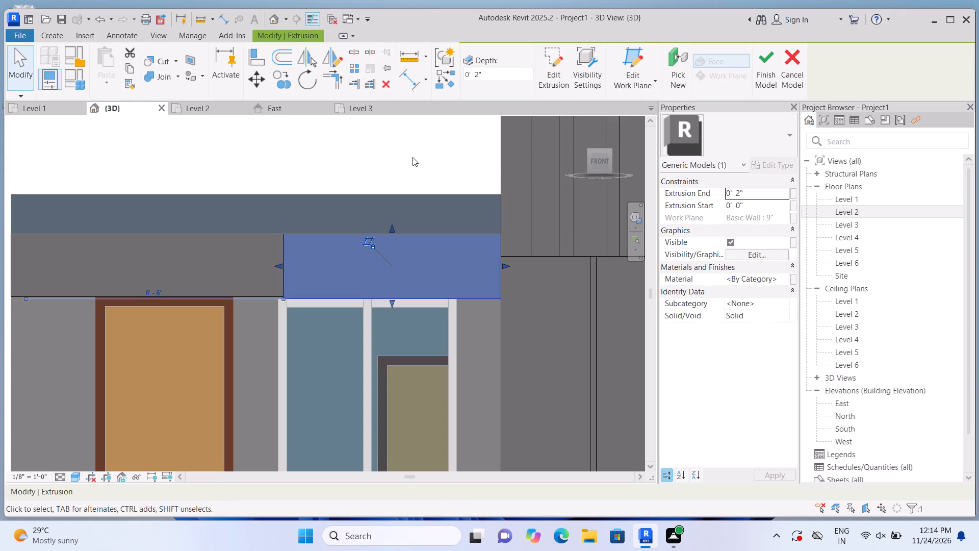
pyautogui.click(413, 157)
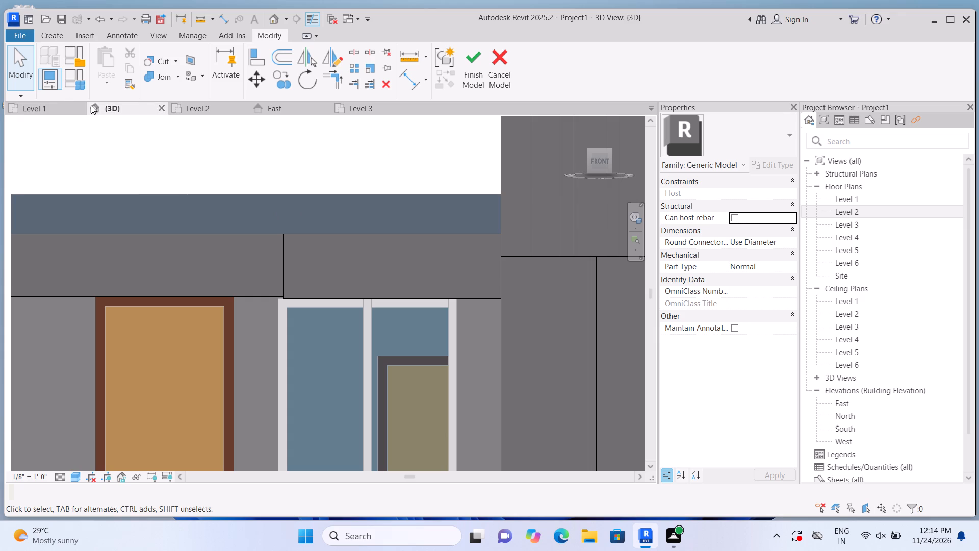
# Join the raised band above the upper-floor door with the band above the window.
pyautogui.click(176, 77)
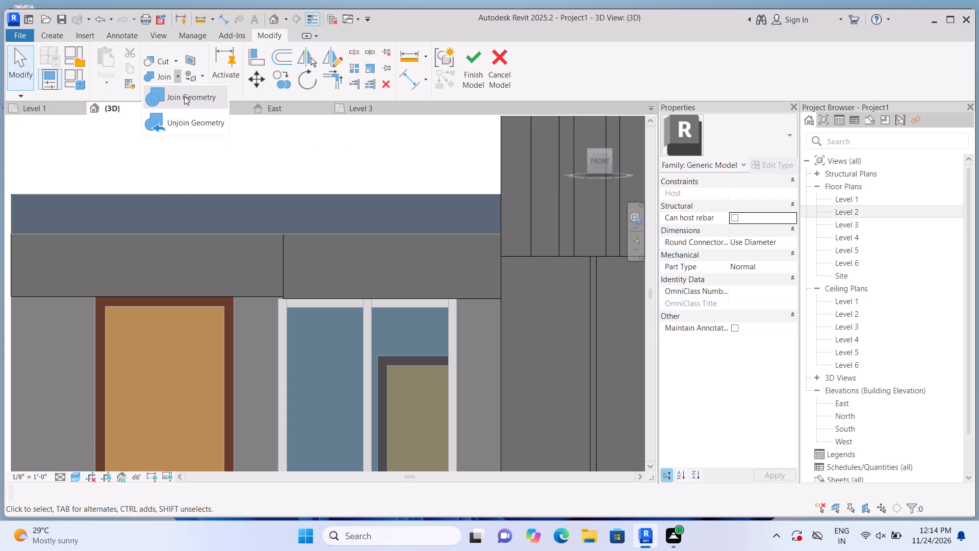
pyautogui.click(184, 96)
pyautogui.click(238, 243)
pyautogui.click(304, 254)
pyautogui.scroll(-2, 335, 217)
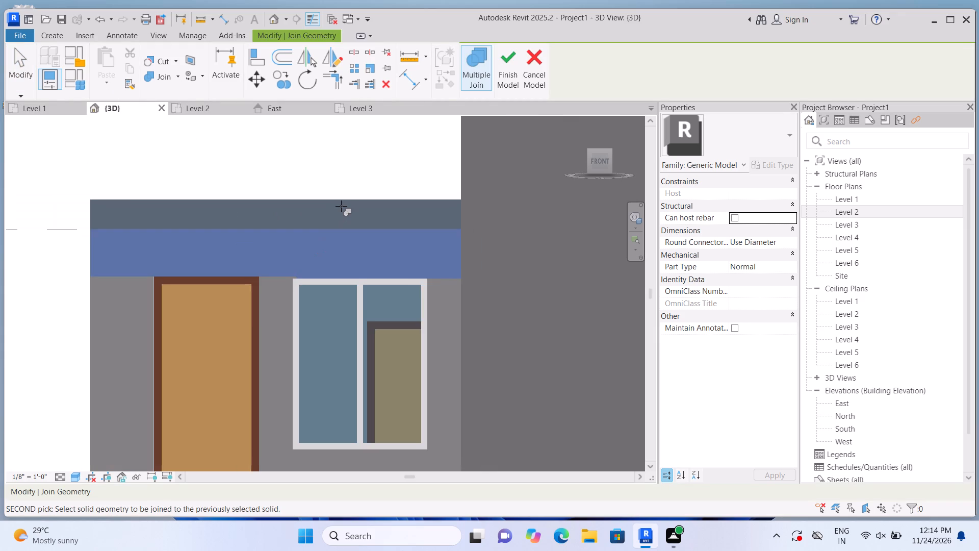
pyautogui.scroll(-1, 341, 206)
pyautogui.press('Escape')
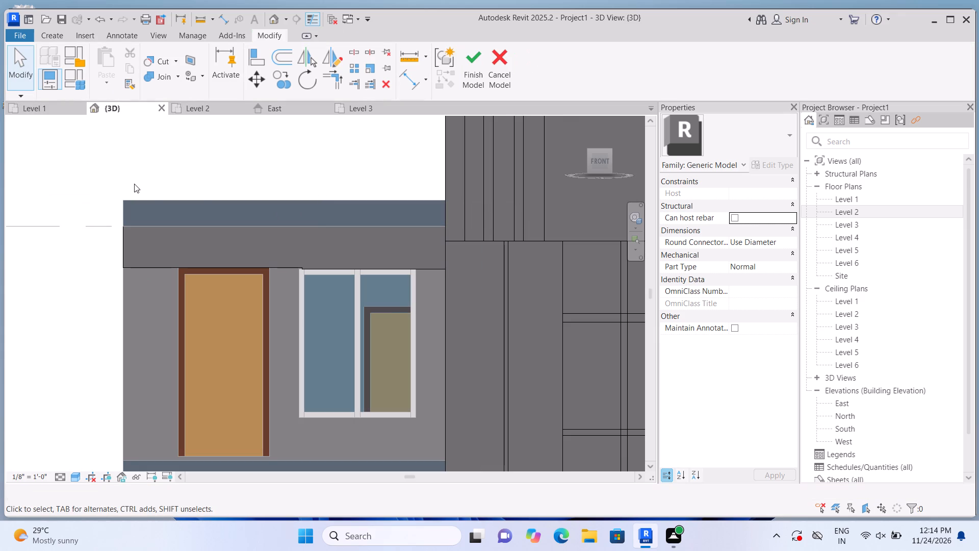
# Extrude a rectangle 2" deep on the upper-floor front wall, about 7'-5" tall, filling from the wall's outer edge to the door, below the band.
pyautogui.click(60, 35)
pyautogui.click(106, 66)
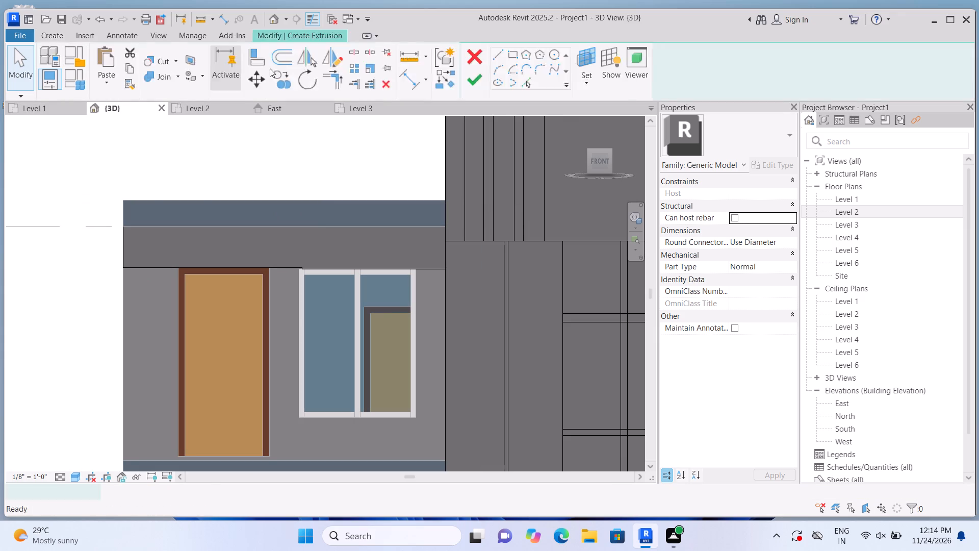
pyautogui.click(661, 86)
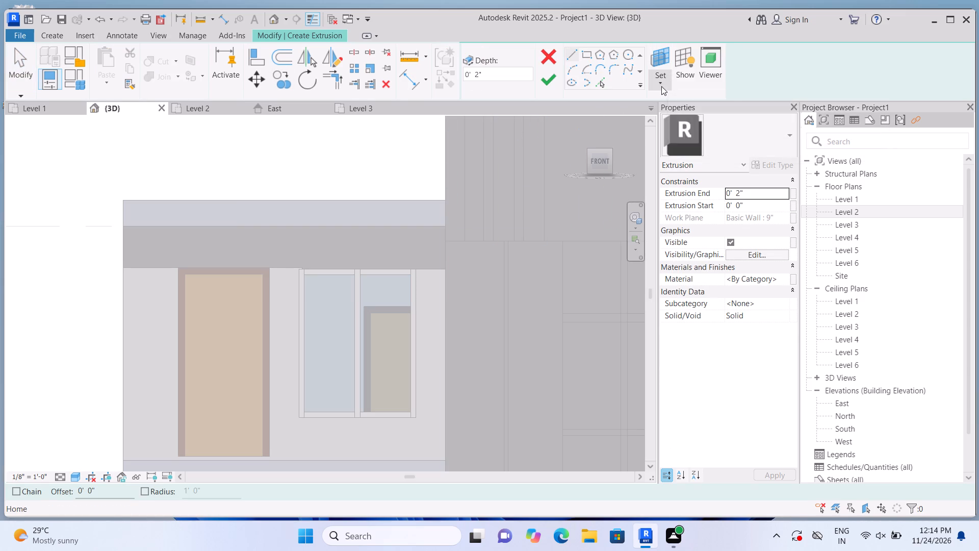
pyautogui.click(677, 129)
pyautogui.scroll(-3, 461, 196)
pyautogui.scroll(4, 370, 265)
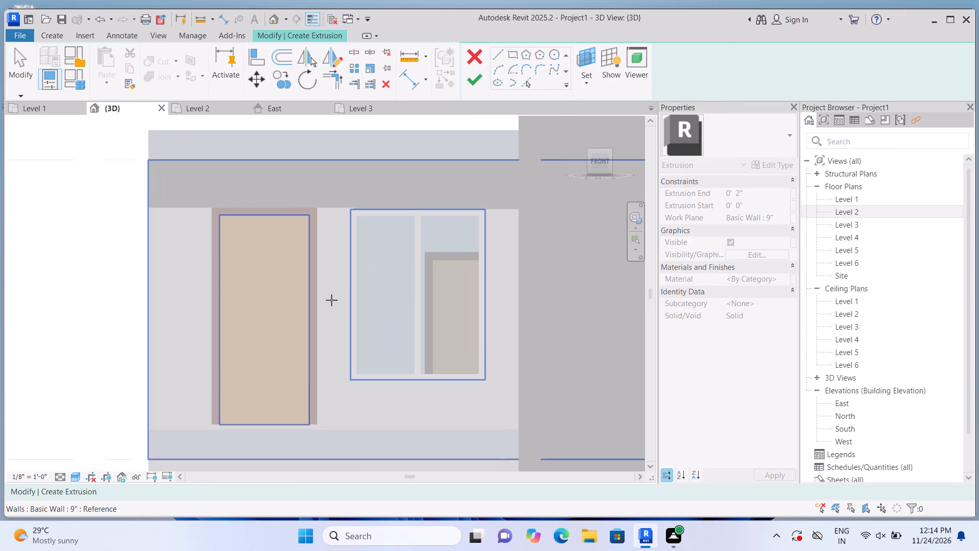
pyautogui.click(329, 300)
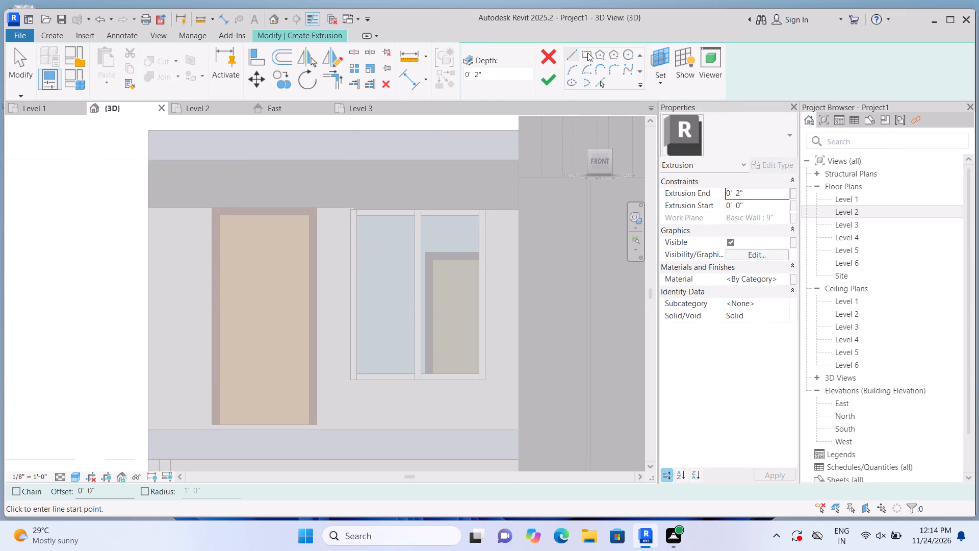
pyautogui.click(587, 53)
pyautogui.scroll(1, 193, 234)
pyautogui.click(142, 202)
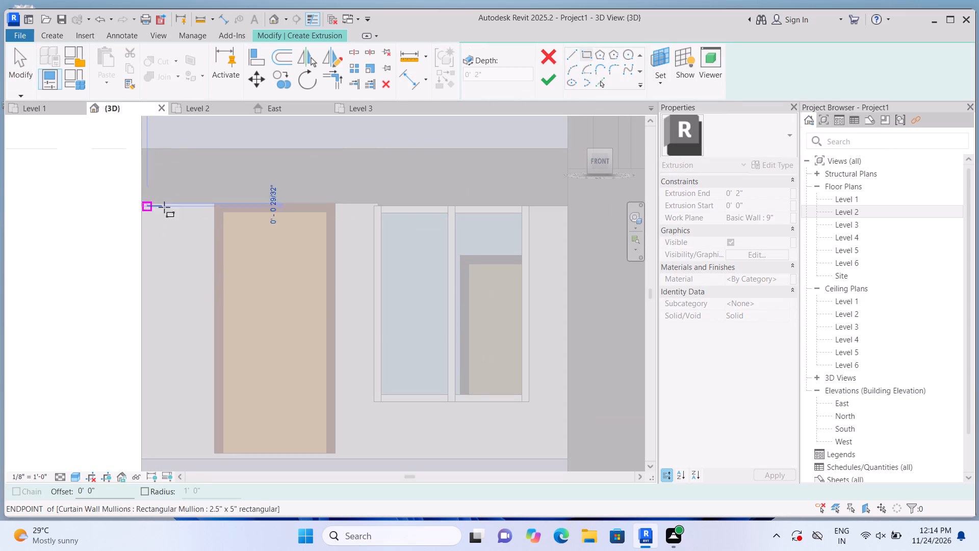
pyautogui.scroll(-2, 193, 263)
pyautogui.scroll(2, 210, 389)
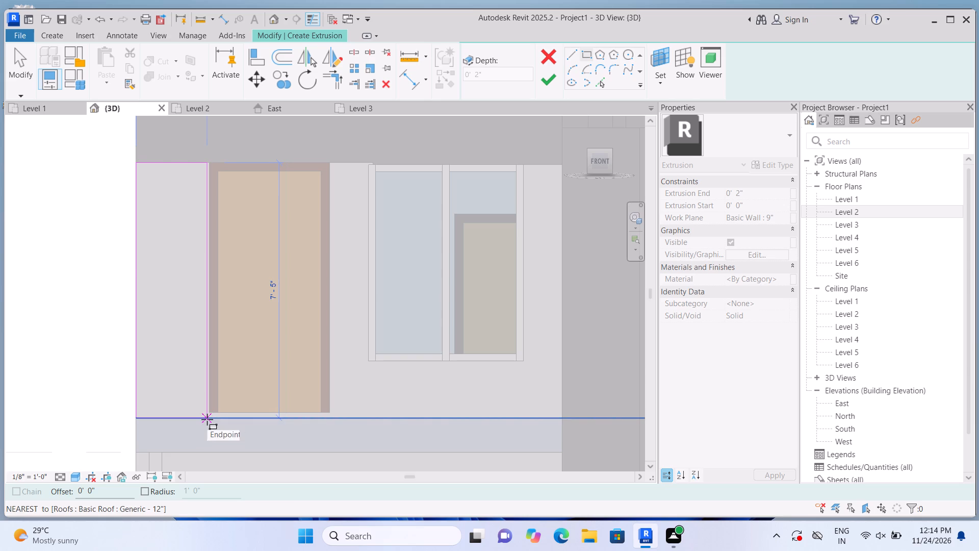
pyautogui.click(207, 419)
pyautogui.click(548, 85)
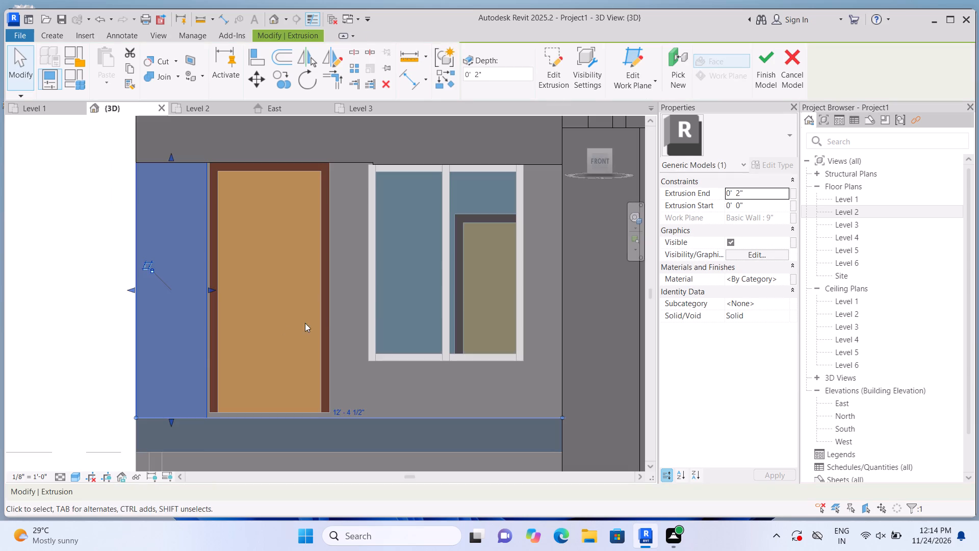
# Stretch the new side panel's inner edge to meet the upper door's frame.
pyautogui.scroll(11, 200, 358)
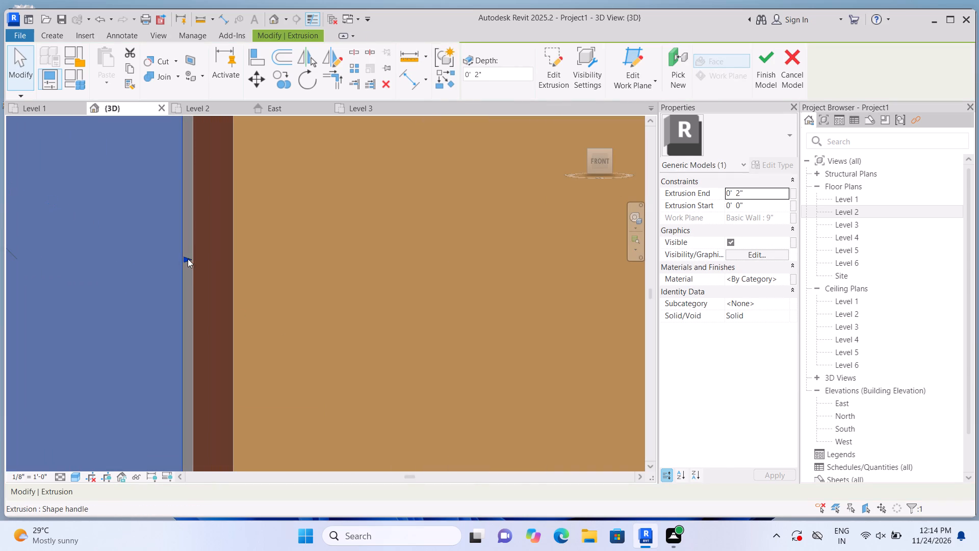
pyautogui.moveTo(188, 259); pyautogui.dragTo(197, 264)
# Join the side panel beside the upper door with the raised band above it.
pyautogui.scroll(-11, 195, 272)
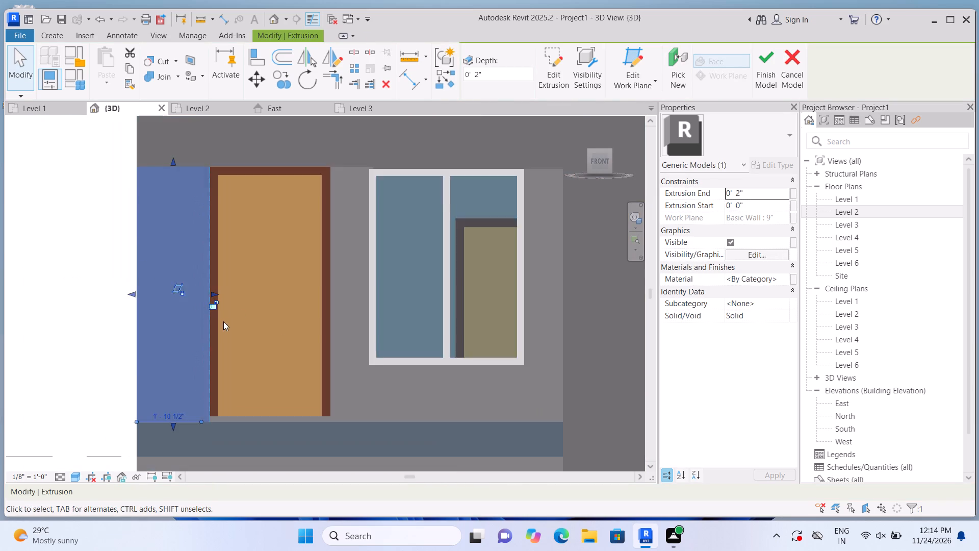
pyautogui.scroll(-3, 223, 321)
pyautogui.scroll(3, 261, 255)
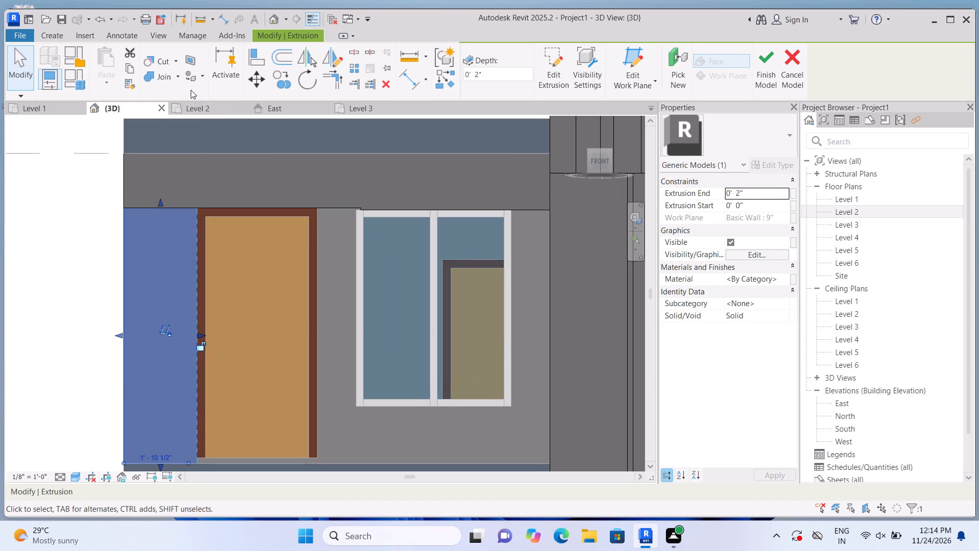
pyautogui.click(177, 78)
pyautogui.click(180, 98)
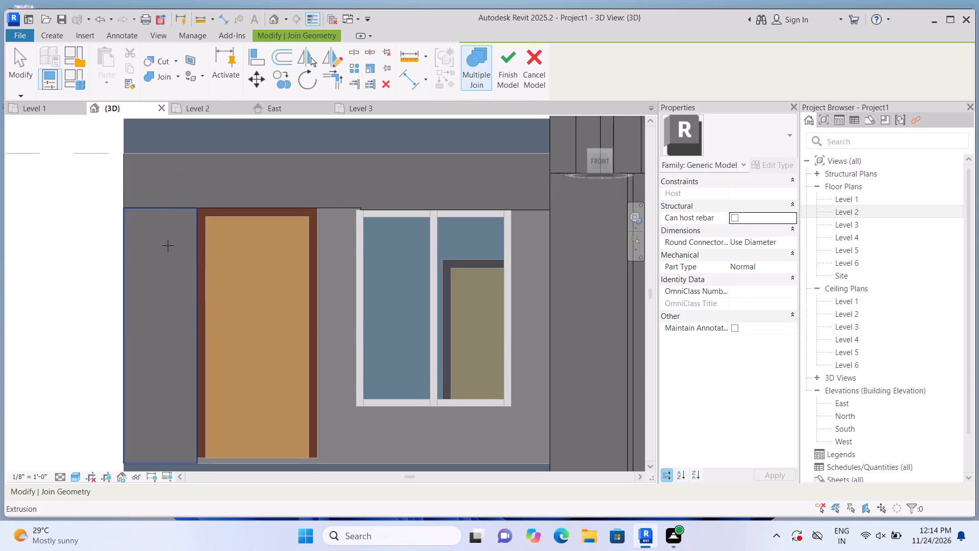
pyautogui.click(168, 245)
pyautogui.click(176, 197)
# Extrude a strip 2" deep on the front wall beneath the upper door, about 3'-6 1/4" wide by 2" high.
pyautogui.scroll(-1, 154, 191)
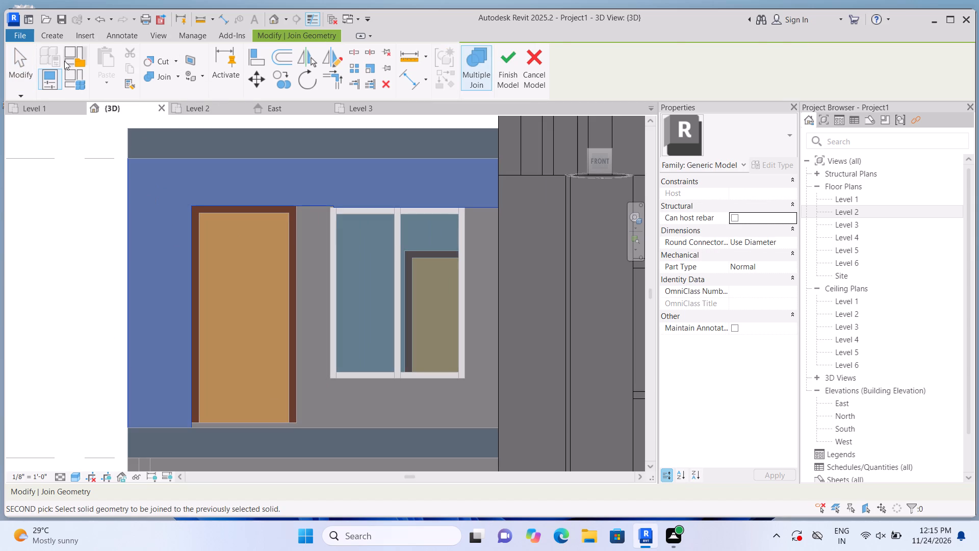
pyautogui.click(53, 38)
pyautogui.click(109, 66)
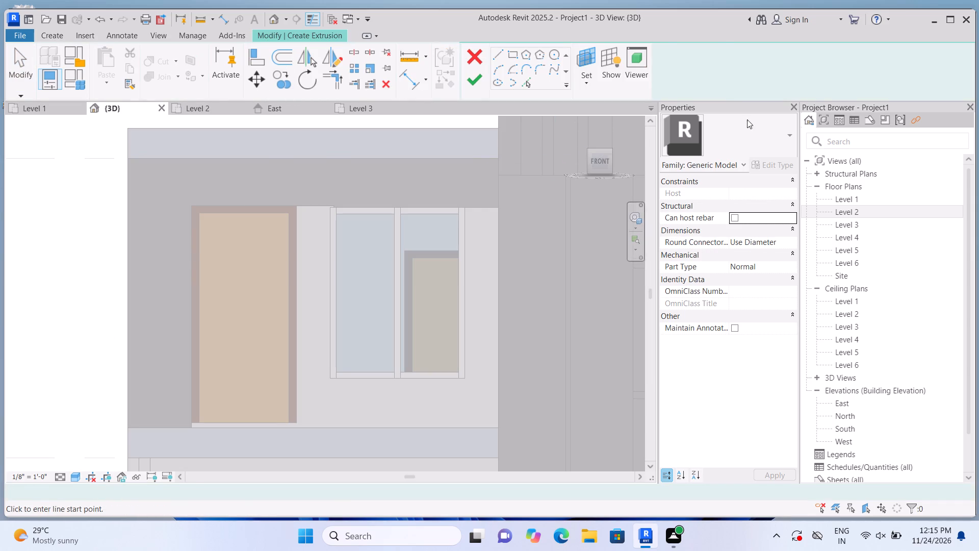
pyautogui.click(650, 83)
pyautogui.click(666, 134)
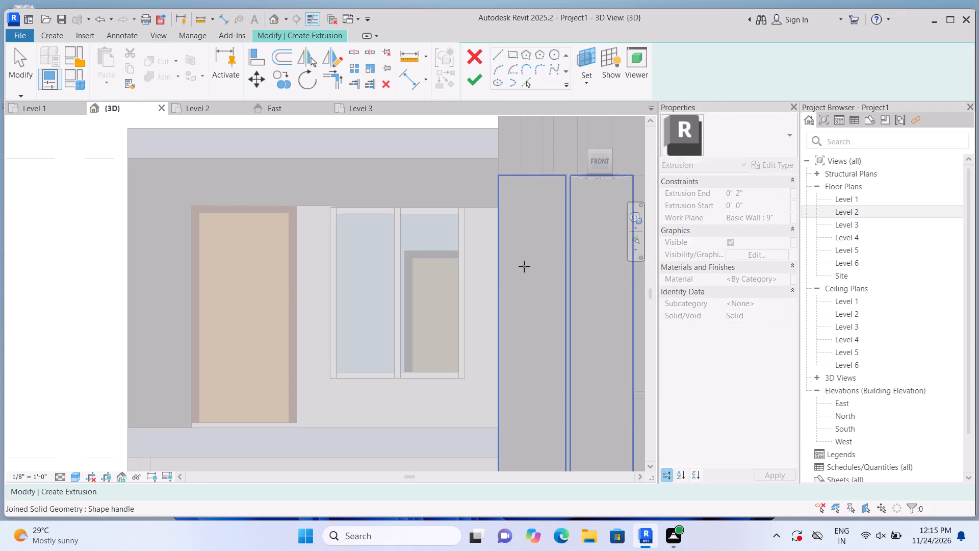
pyautogui.click(476, 287)
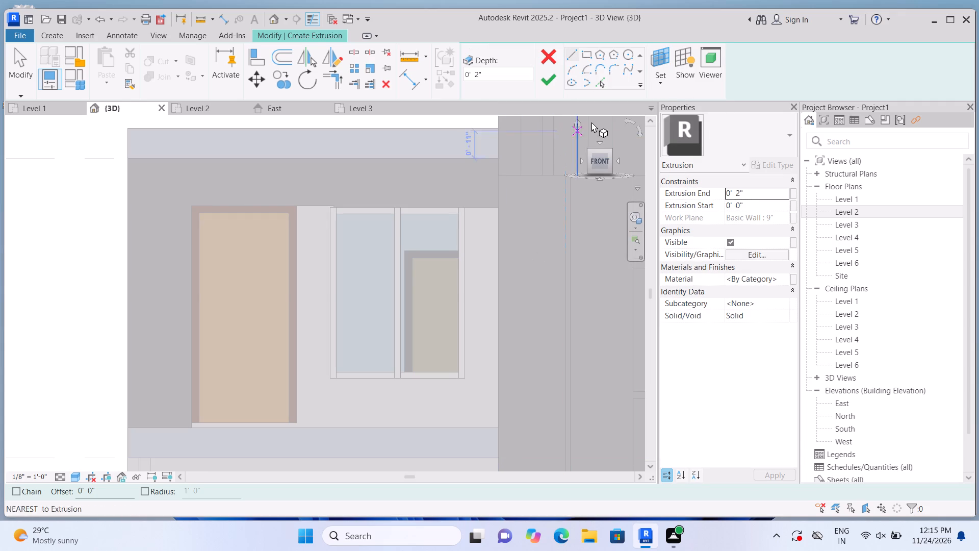
pyautogui.click(585, 59)
pyautogui.scroll(2, 311, 425)
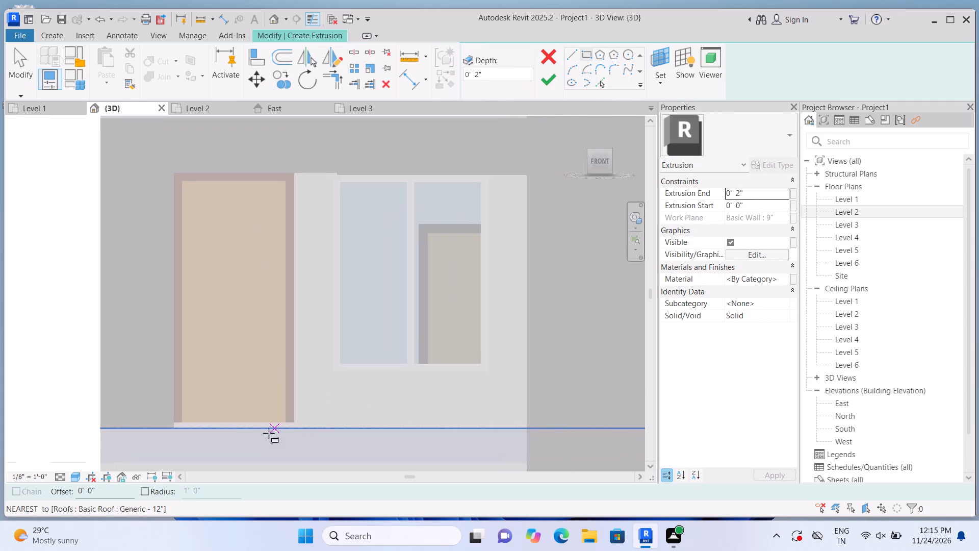
pyautogui.scroll(4, 269, 433)
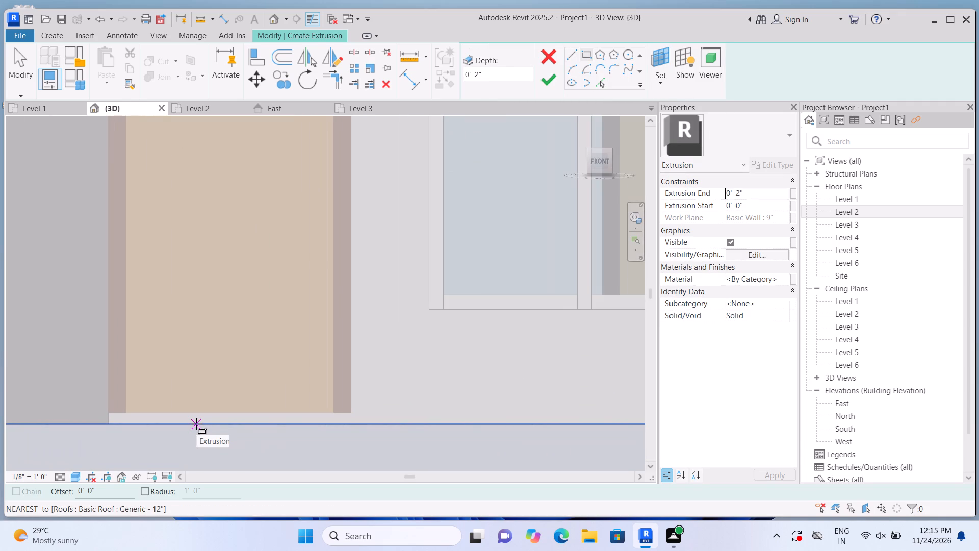
pyautogui.scroll(1, 164, 423)
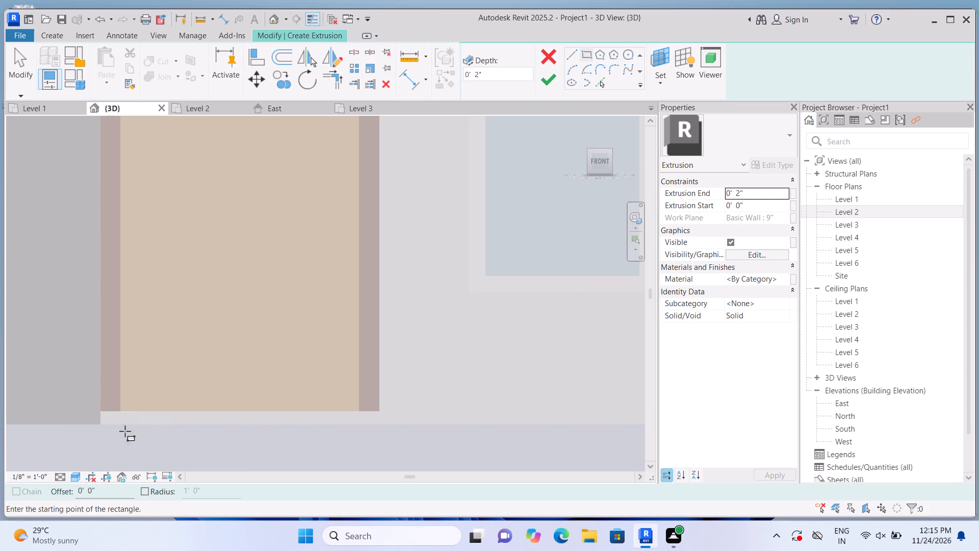
pyautogui.click(104, 412)
pyautogui.scroll(2, 125, 425)
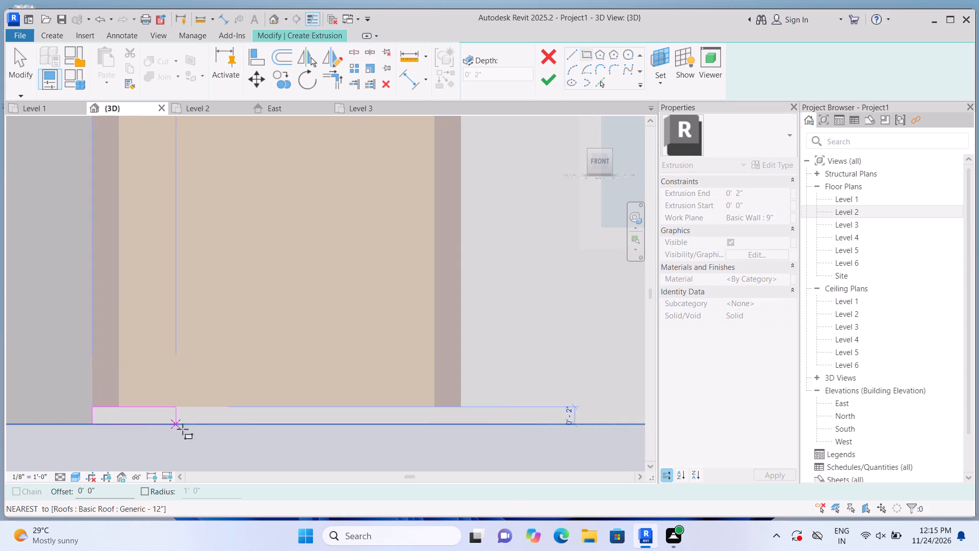
pyautogui.click(463, 421)
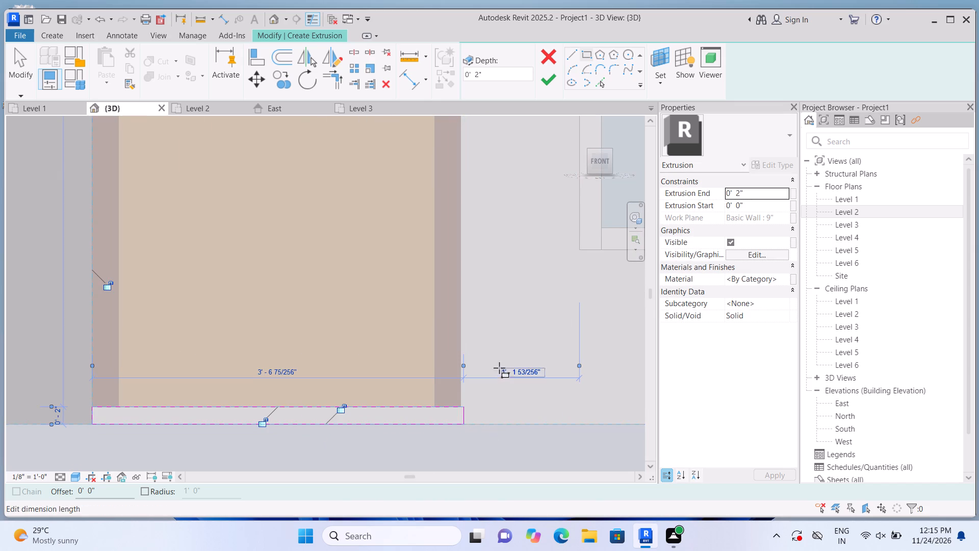
pyautogui.click(546, 77)
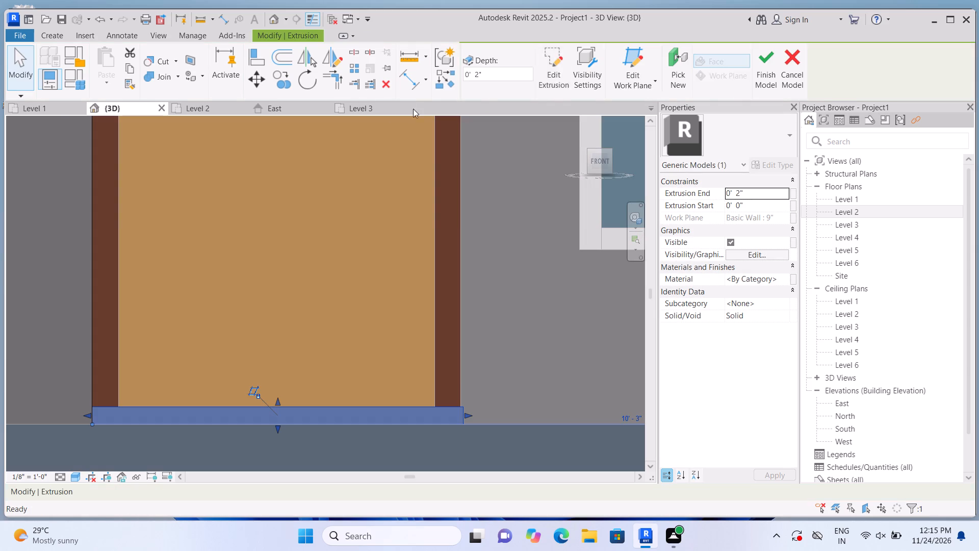
# Join the thin strip beneath the upper door with the side panel next to the door.
pyautogui.click(174, 77)
pyautogui.click(176, 78)
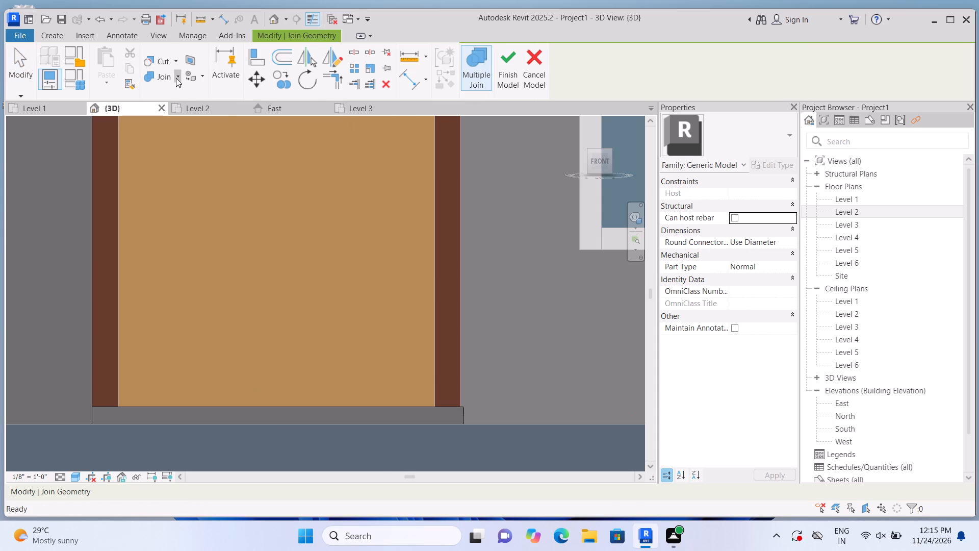
pyautogui.click(177, 90)
pyautogui.click(78, 393)
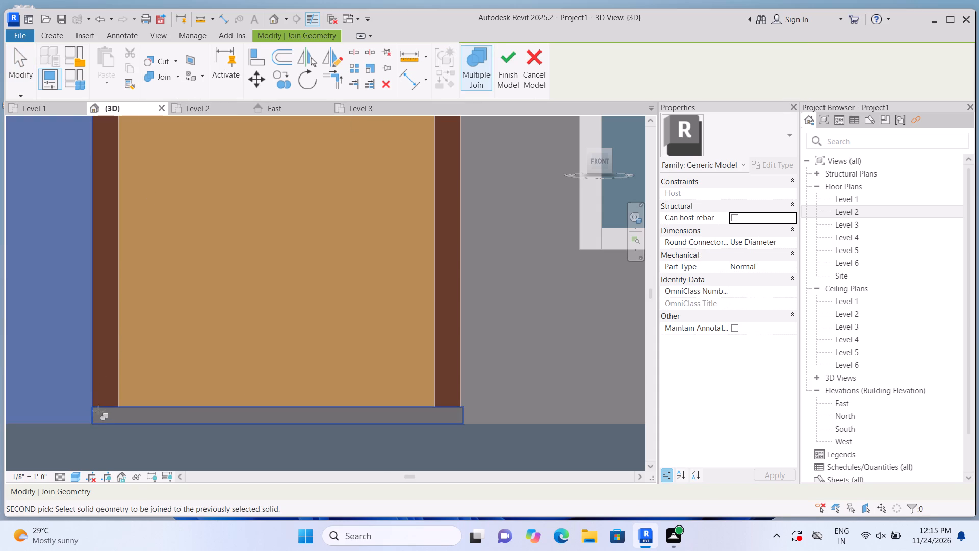
pyautogui.click(105, 414)
pyautogui.scroll(-10, 91, 434)
pyautogui.scroll(-1, 190, 423)
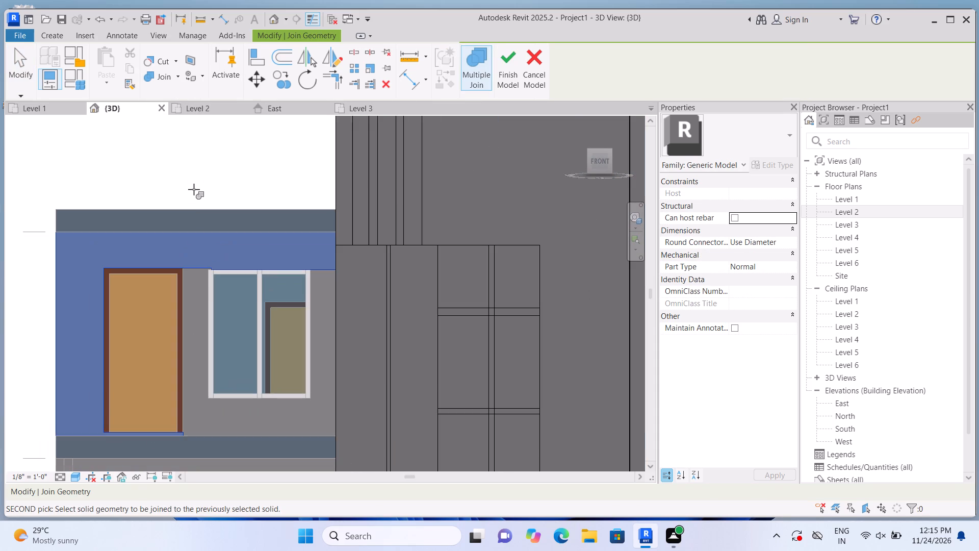
pyautogui.click(195, 179)
# Extrude a panel 2" deep on the front wall between the upper door and window, about 1'-1 1/2" wide by 7'-5" high.
pyautogui.scroll(2, 204, 185)
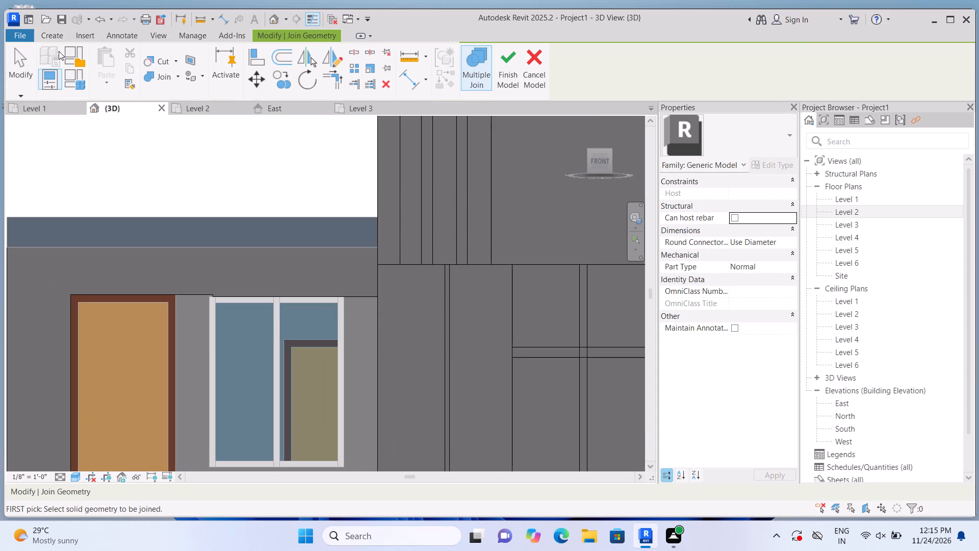
pyautogui.click(56, 38)
pyautogui.click(111, 70)
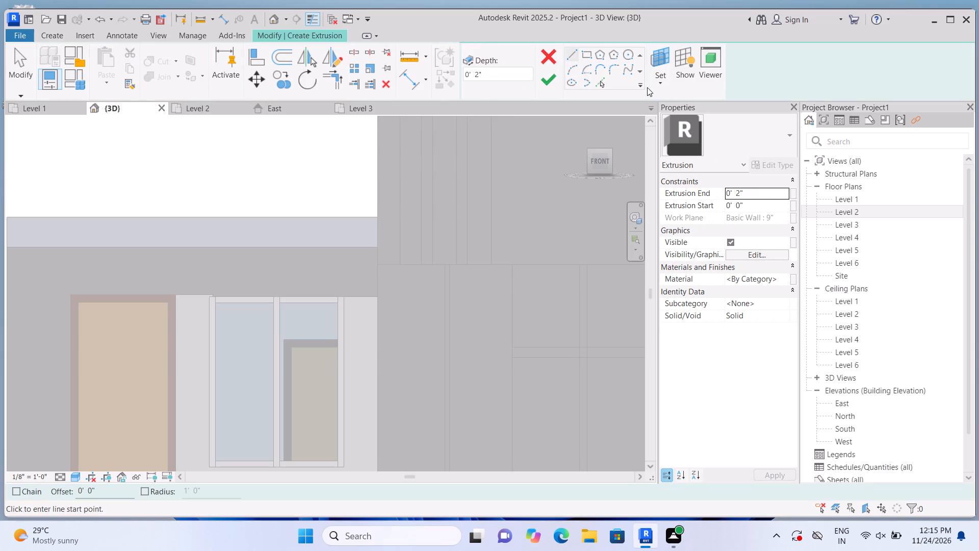
pyautogui.click(654, 78)
pyautogui.click(660, 132)
pyautogui.scroll(-2, 658, 127)
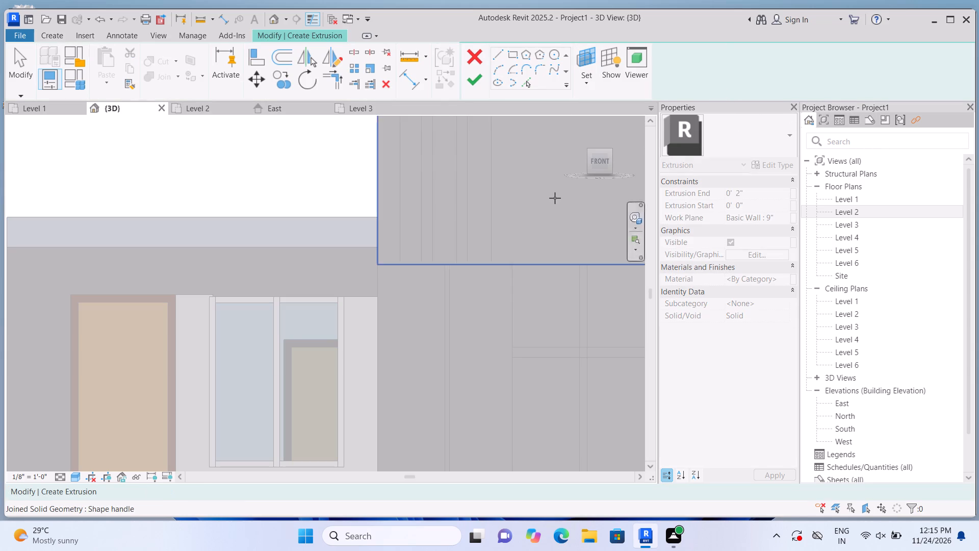
pyautogui.scroll(-5, 549, 194)
pyautogui.scroll(5, 470, 290)
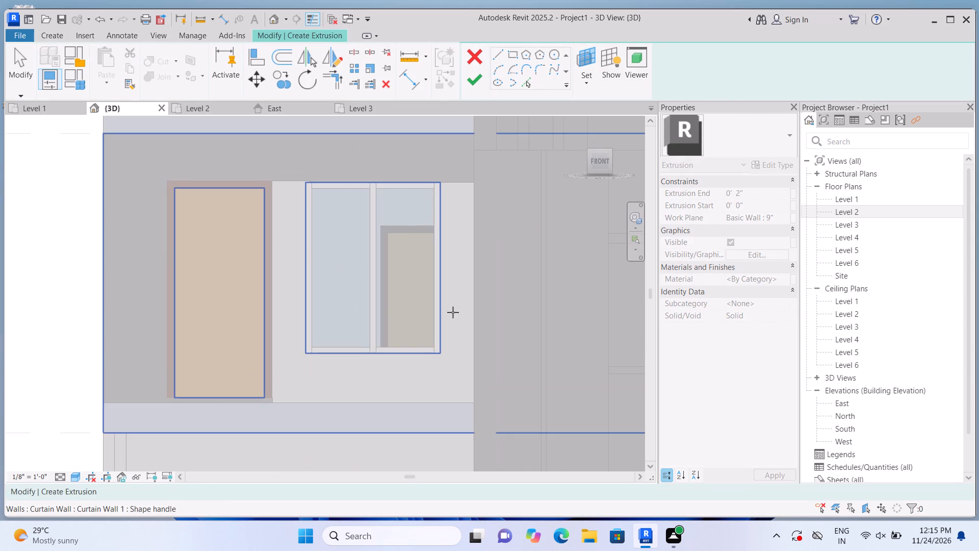
pyautogui.click(454, 312)
pyautogui.click(587, 59)
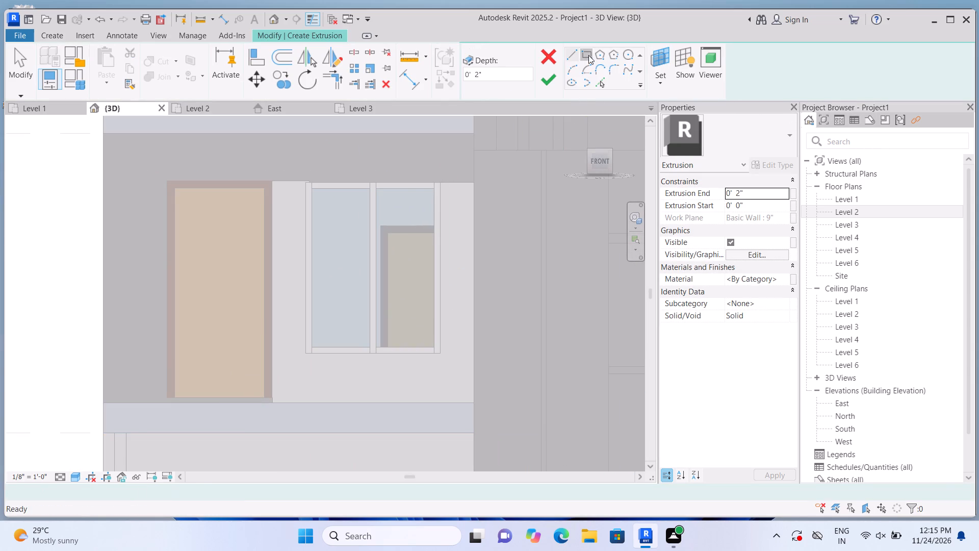
pyautogui.scroll(4, 318, 199)
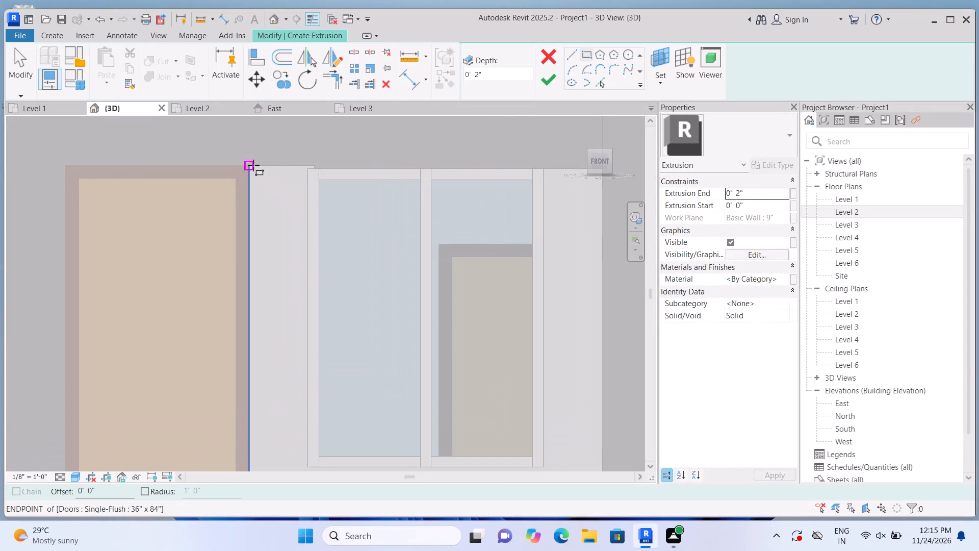
pyautogui.click(253, 165)
pyautogui.scroll(-3, 309, 208)
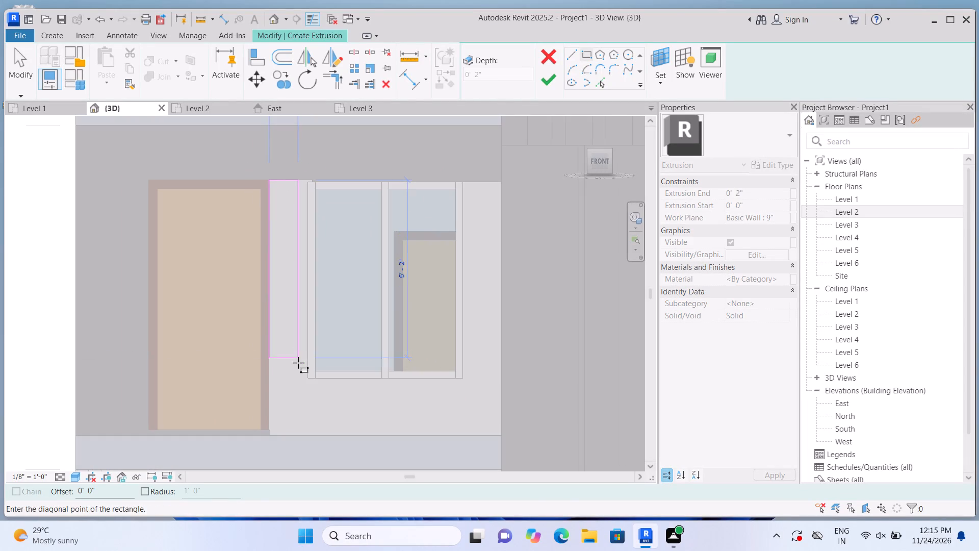
pyautogui.scroll(2, 297, 369)
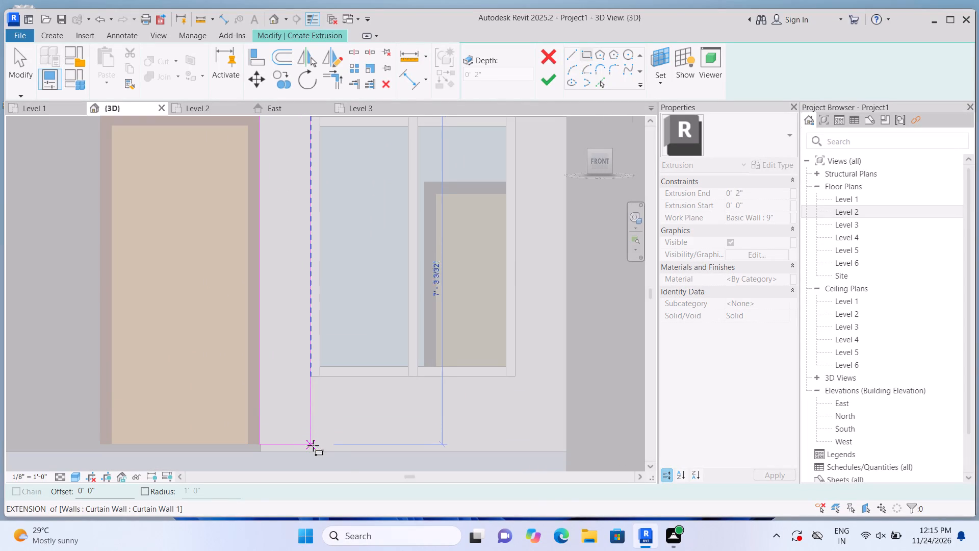
pyautogui.click(308, 448)
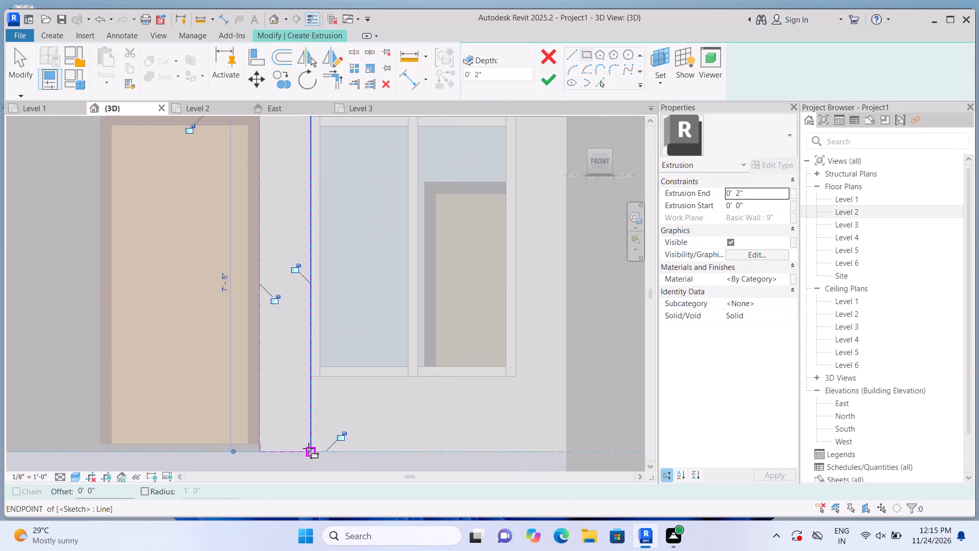
pyautogui.scroll(-5, 308, 448)
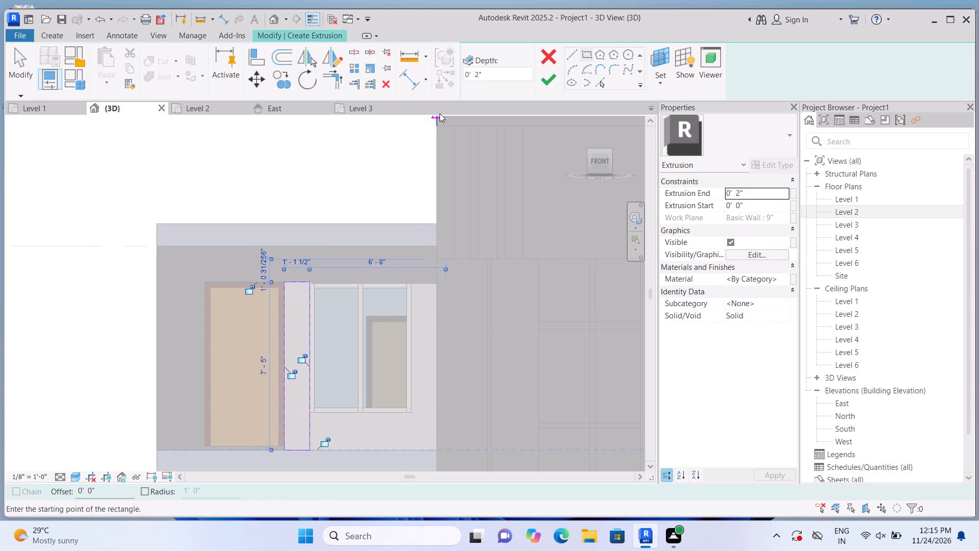
pyautogui.click(542, 79)
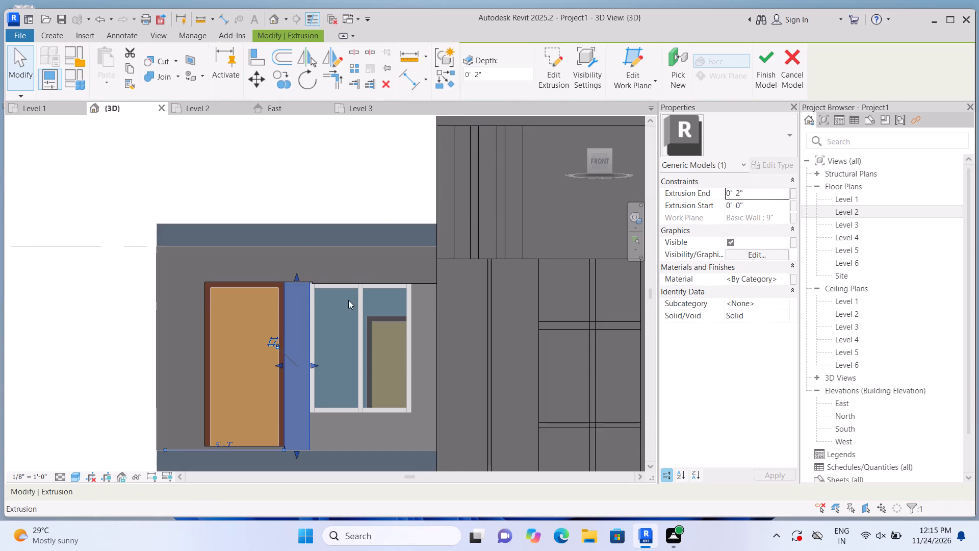
# Stretch the stepped edge of the raised band above the window to line up with the window frame's edge beside the new panel.
pyautogui.scroll(11, 347, 301)
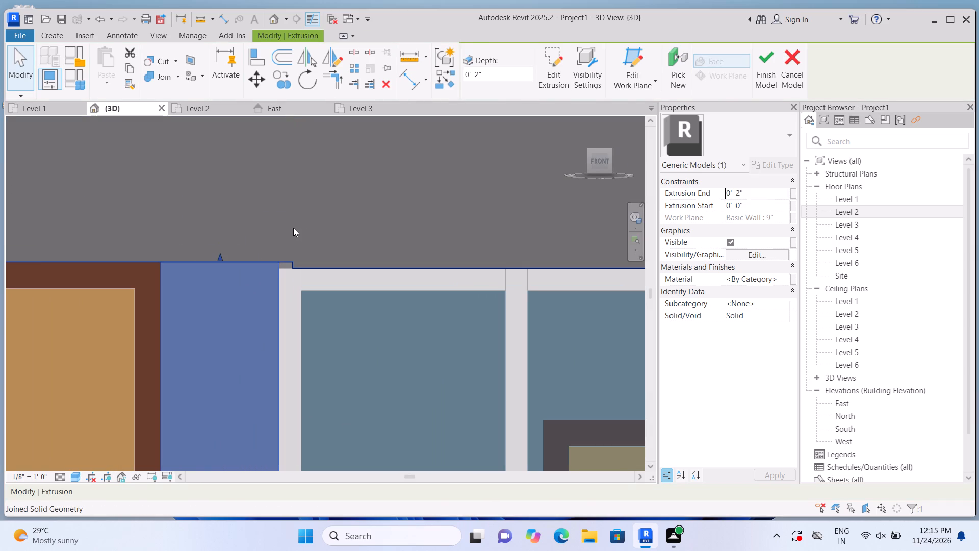
pyautogui.click(293, 228)
pyautogui.scroll(4, 279, 253)
pyautogui.moveTo(299, 265); pyautogui.dragTo(286, 265)
pyautogui.moveTo(281, 263); pyautogui.dragTo(277, 263)
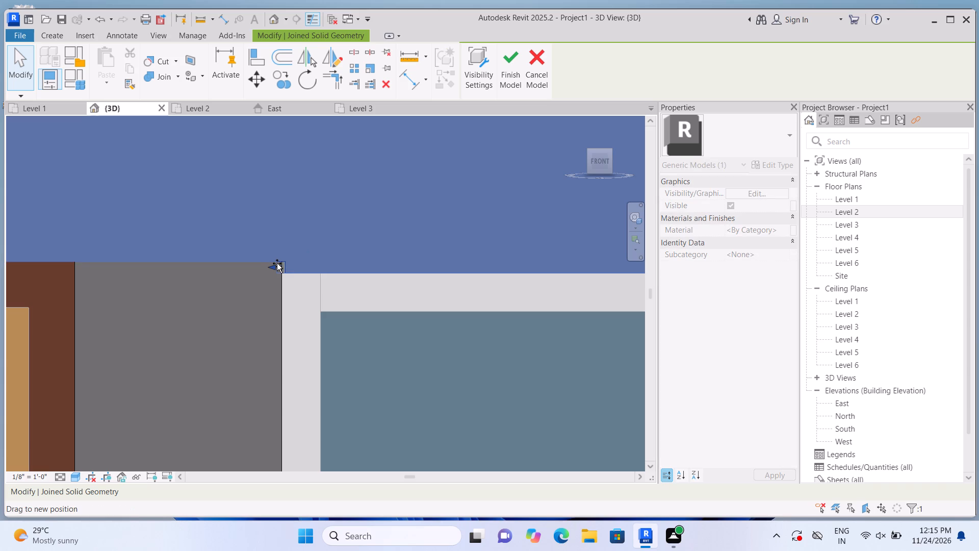
pyautogui.moveTo(277, 263); pyautogui.dragTo(275, 264)
pyautogui.scroll(-5, 303, 252)
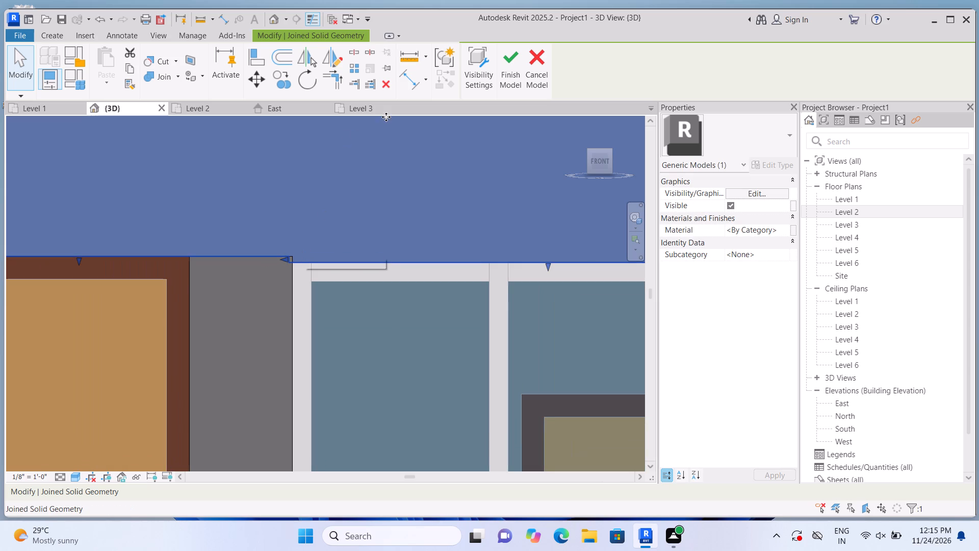
# Join the panel between the upper door and window with the raised band above it.
pyautogui.click(181, 77)
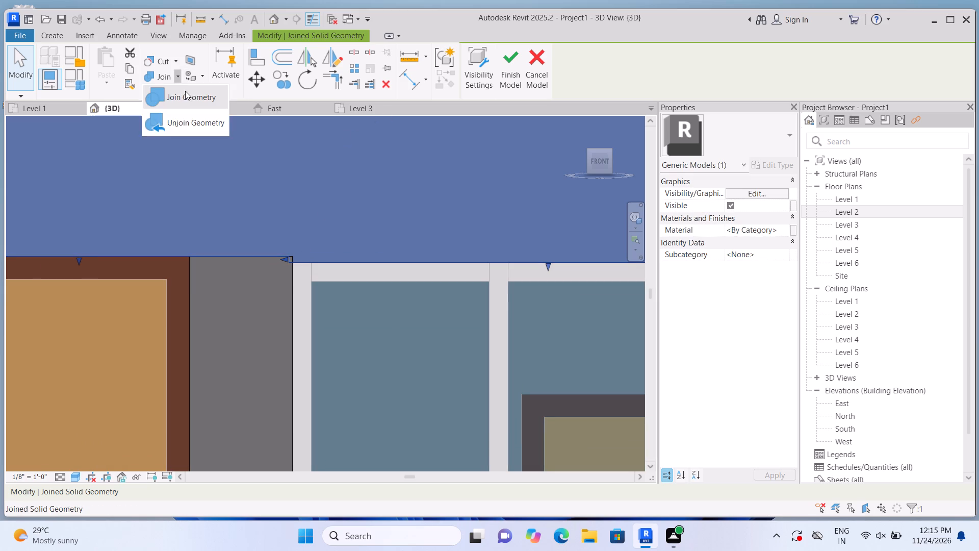
pyautogui.click(186, 92)
pyautogui.click(226, 301)
pyautogui.click(240, 216)
pyautogui.scroll(-5, 248, 206)
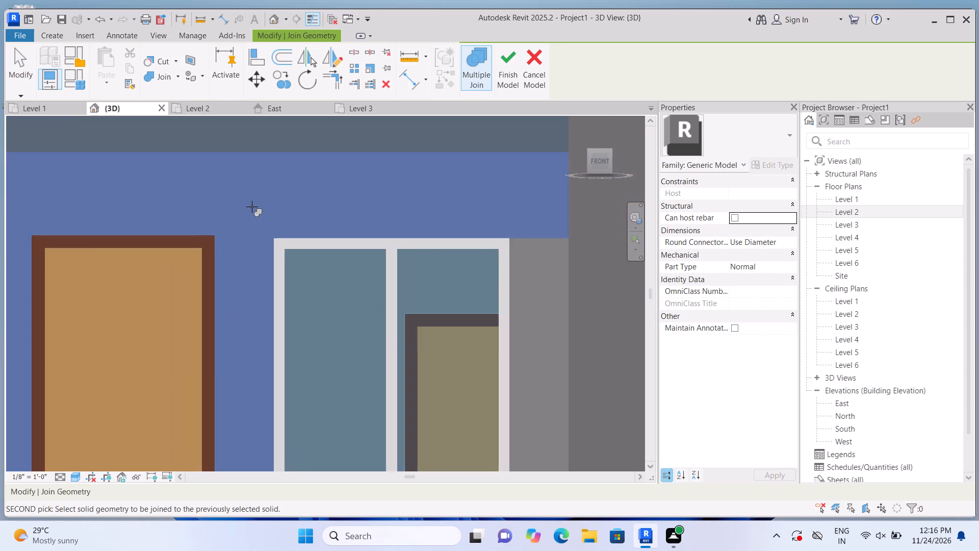
pyautogui.scroll(-5, 252, 207)
pyautogui.click(48, 340)
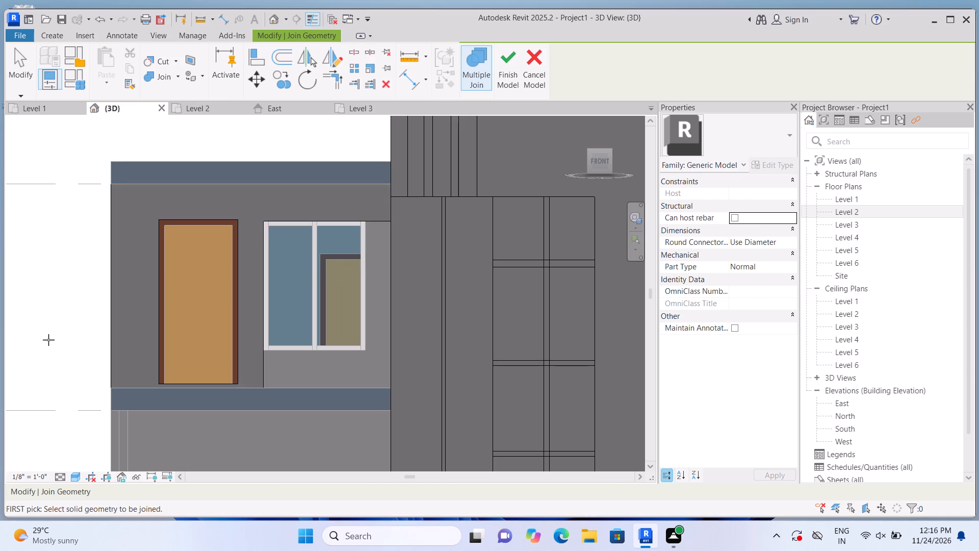
# Extrude a panel 2" deep on the wall between the upper window and the feature wall, about 1'-1 1/2" wide by 7'-4 1/4" high.
pyautogui.click(65, 33)
pyautogui.click(106, 57)
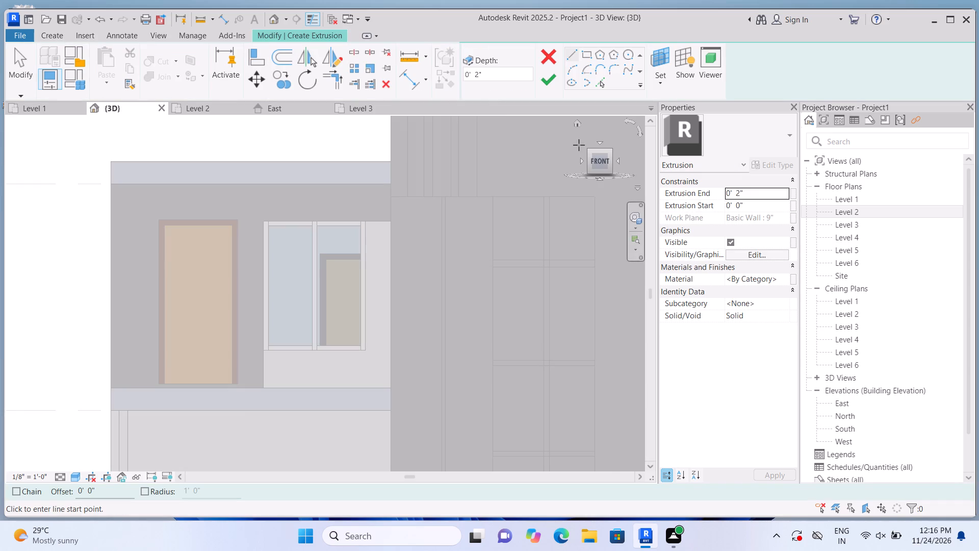
pyautogui.click(659, 81)
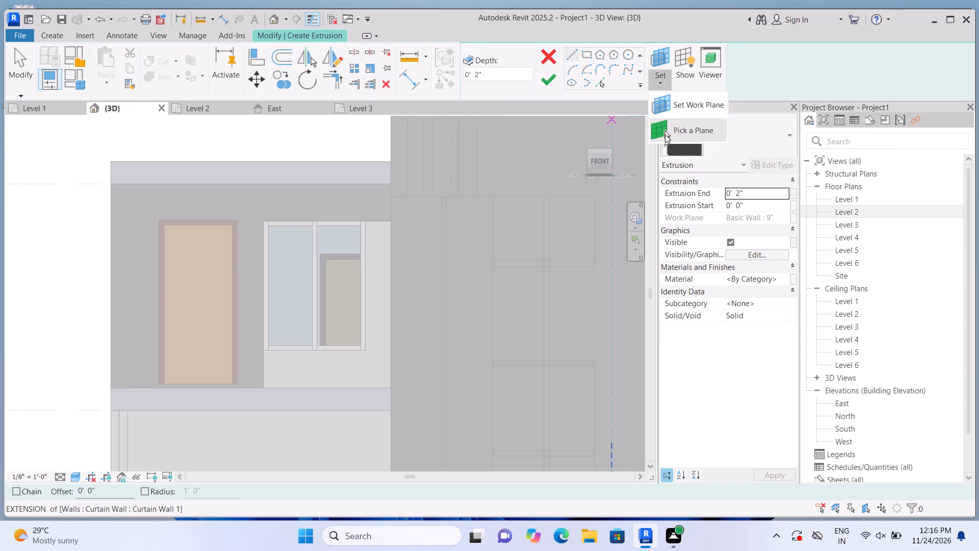
pyautogui.click(665, 134)
pyautogui.click(366, 365)
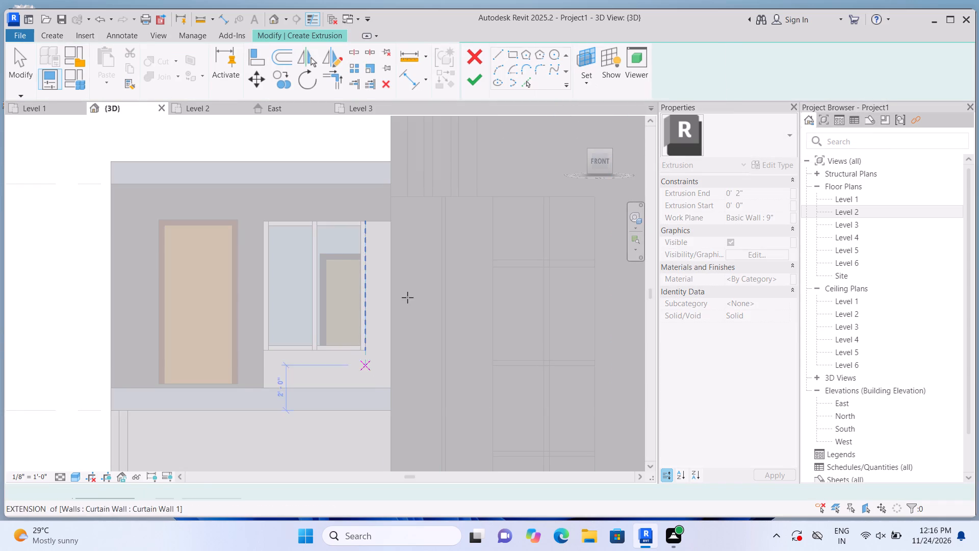
pyautogui.click(583, 60)
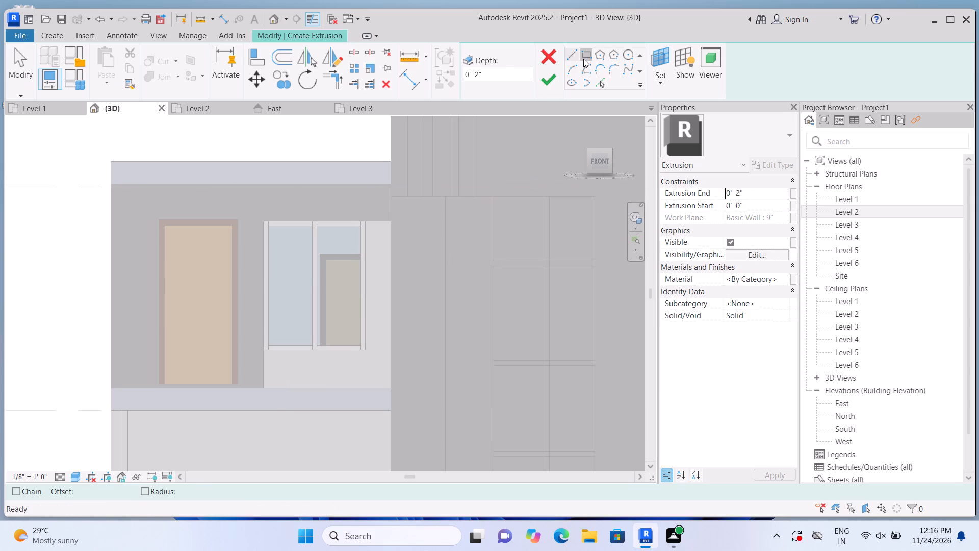
pyautogui.scroll(2, 362, 320)
pyautogui.scroll(2, 380, 264)
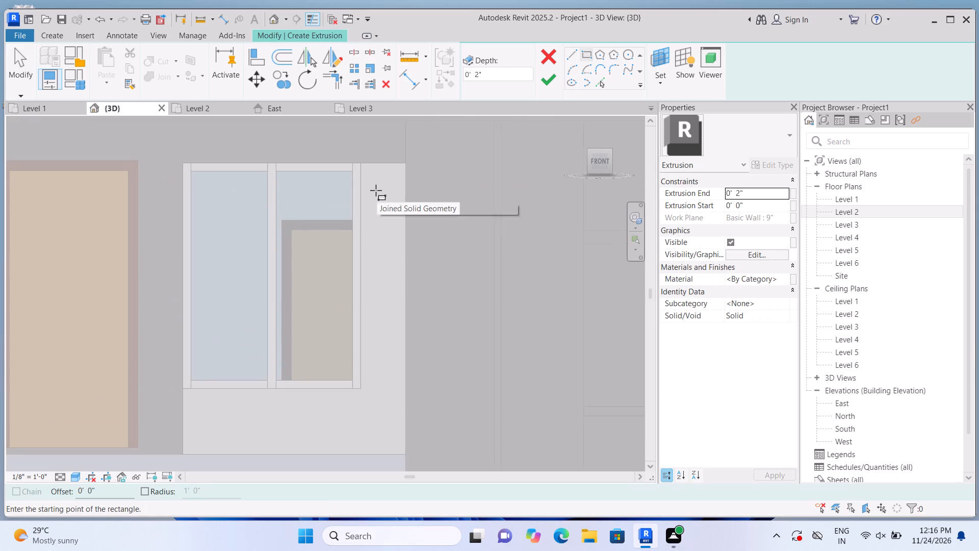
pyautogui.click(362, 166)
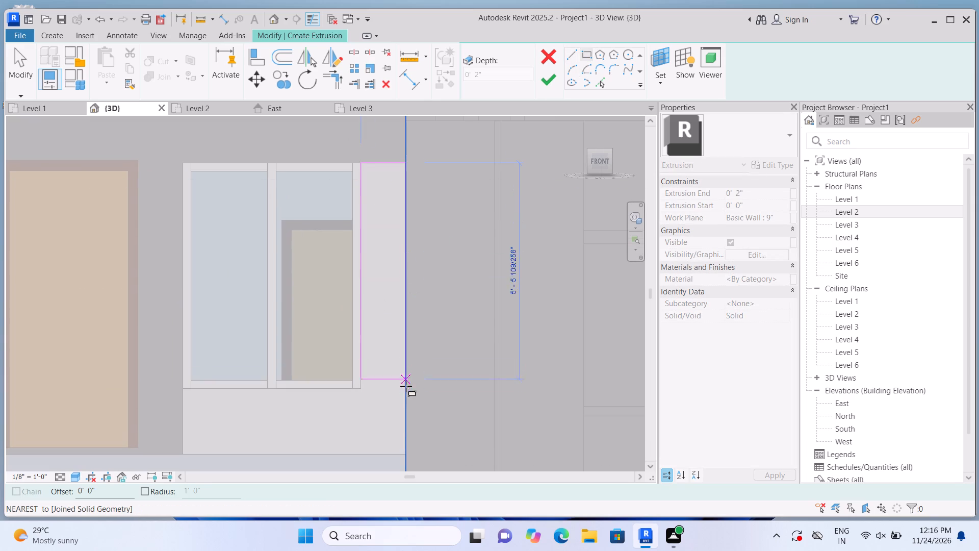
pyautogui.click(402, 454)
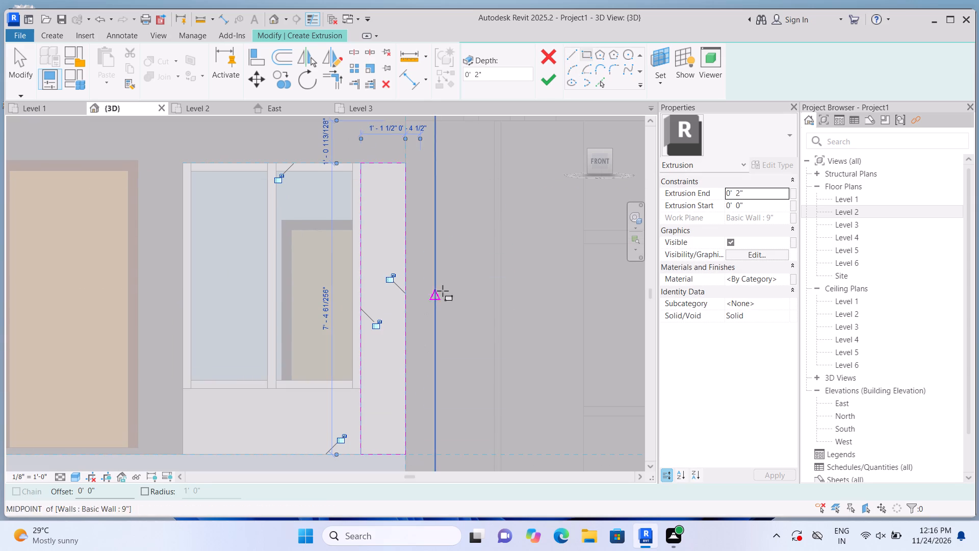
pyautogui.click(541, 85)
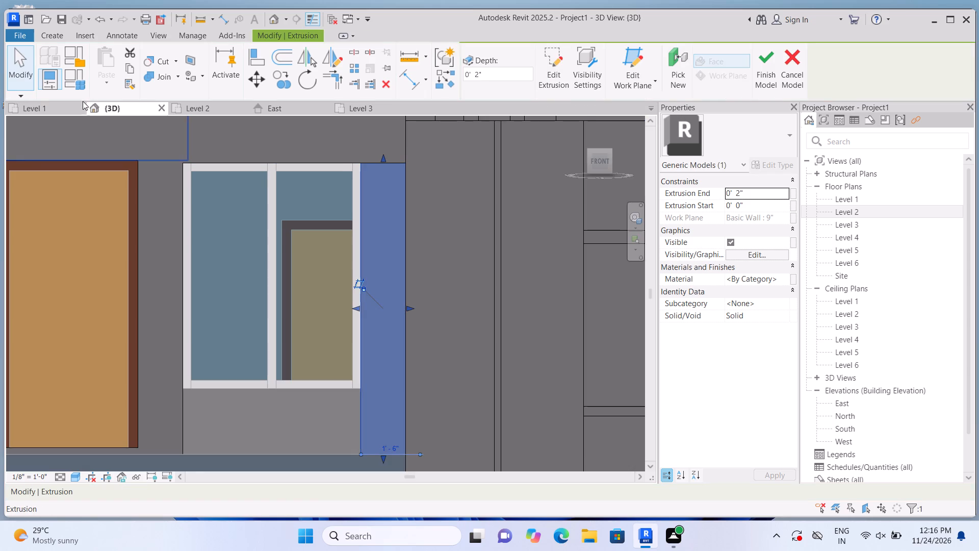
# Join the panel between the upper window and the feature wall with the raised surround above it.
pyautogui.click(176, 77)
pyautogui.click(176, 93)
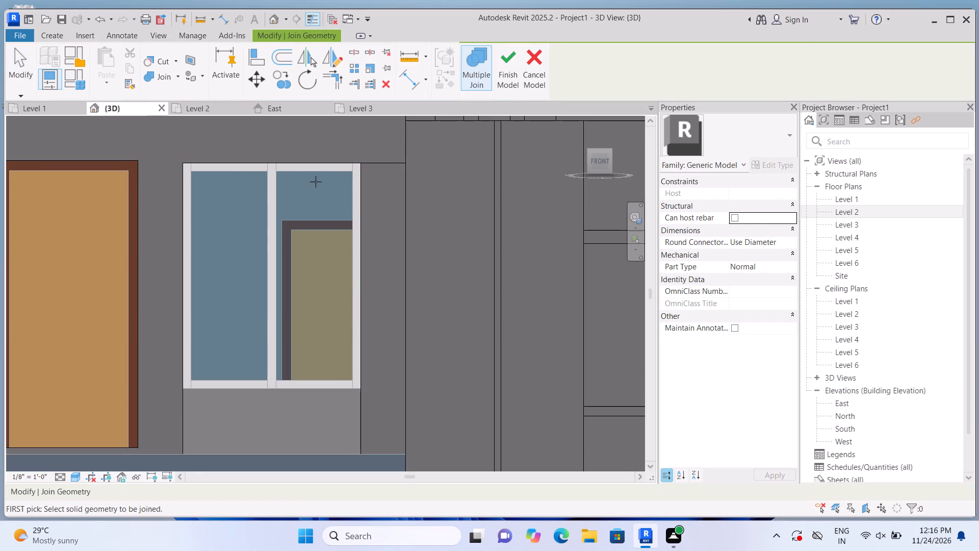
pyautogui.click(369, 235)
pyautogui.click(352, 154)
pyautogui.scroll(-1, 356, 181)
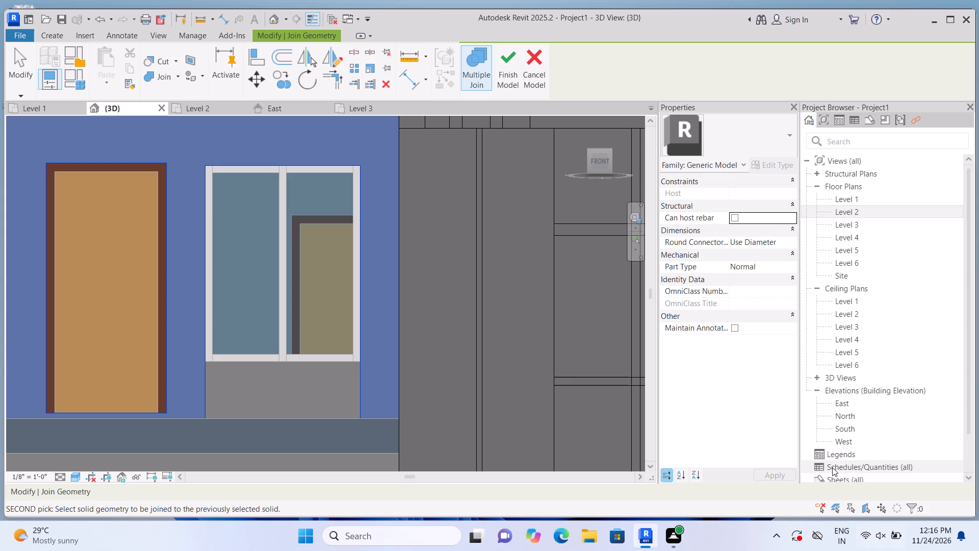
pyautogui.scroll(-1, 493, 398)
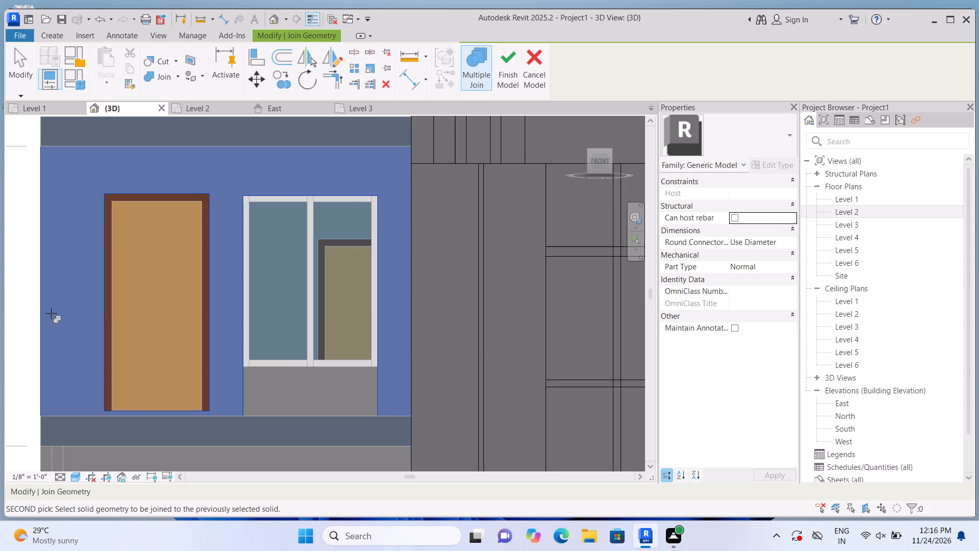
pyautogui.click(21, 331)
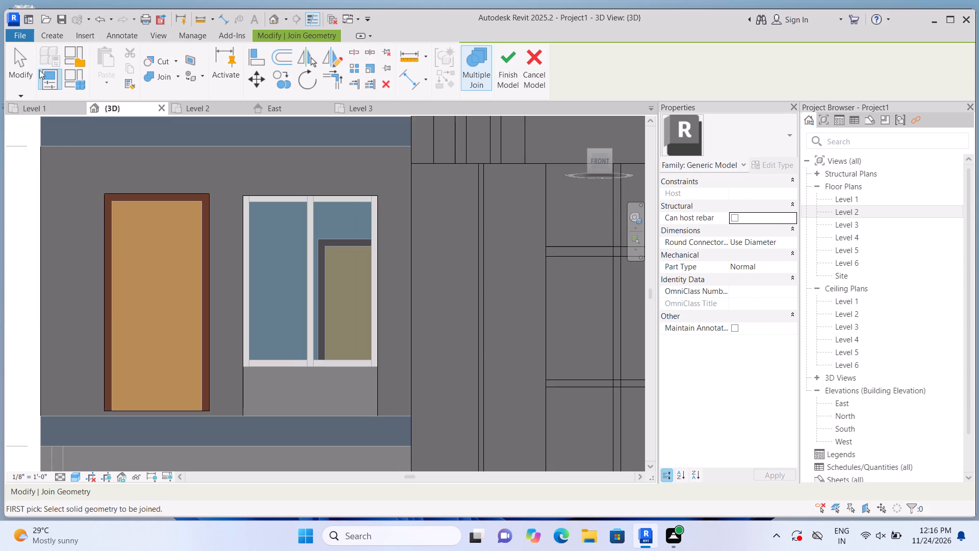
# Extrude a panel 2" deep on the wall directly below the upper window, 4'-6" wide by about 1'-7 7/8" high.
pyautogui.click(57, 35)
pyautogui.click(121, 55)
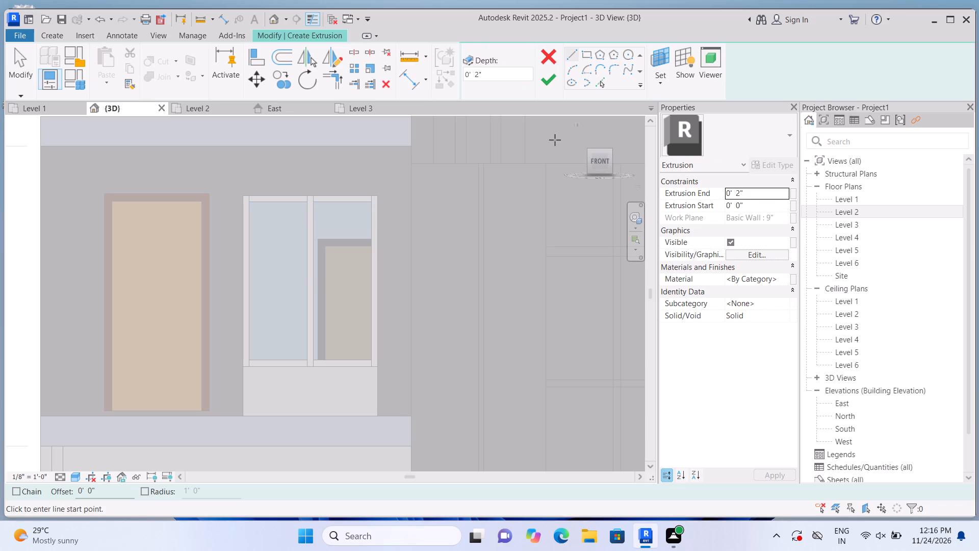
pyautogui.click(651, 87)
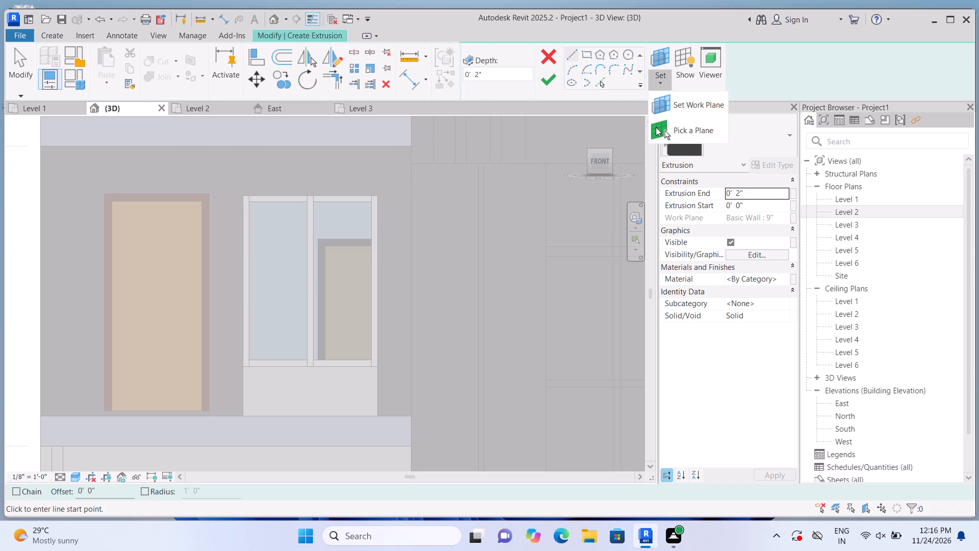
pyautogui.click(656, 127)
pyautogui.scroll(-1, 391, 314)
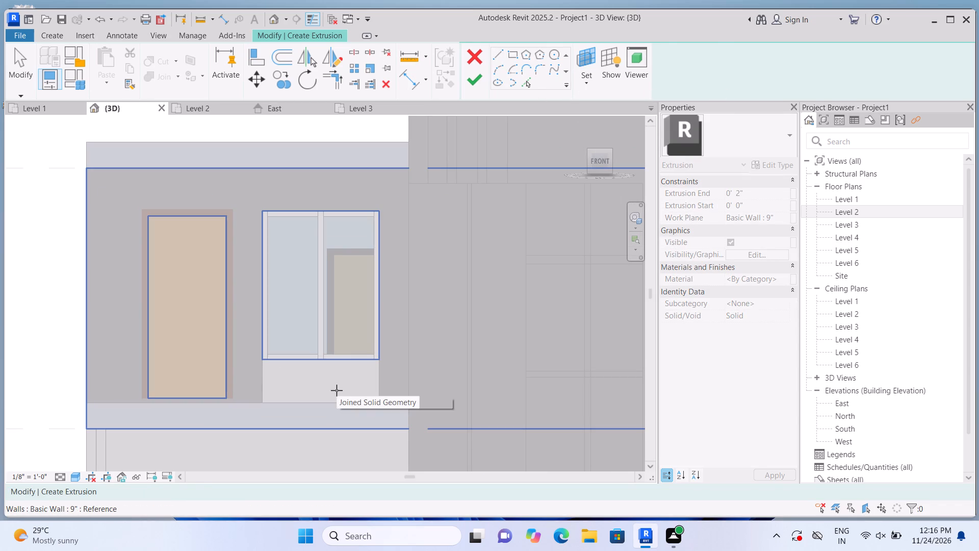
pyautogui.click(337, 390)
pyautogui.click(588, 51)
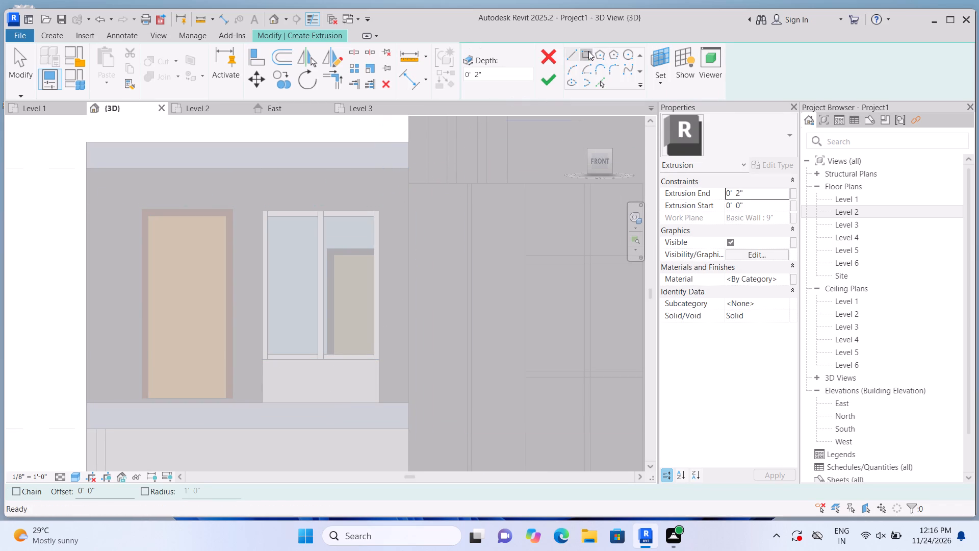
pyautogui.scroll(3, 291, 404)
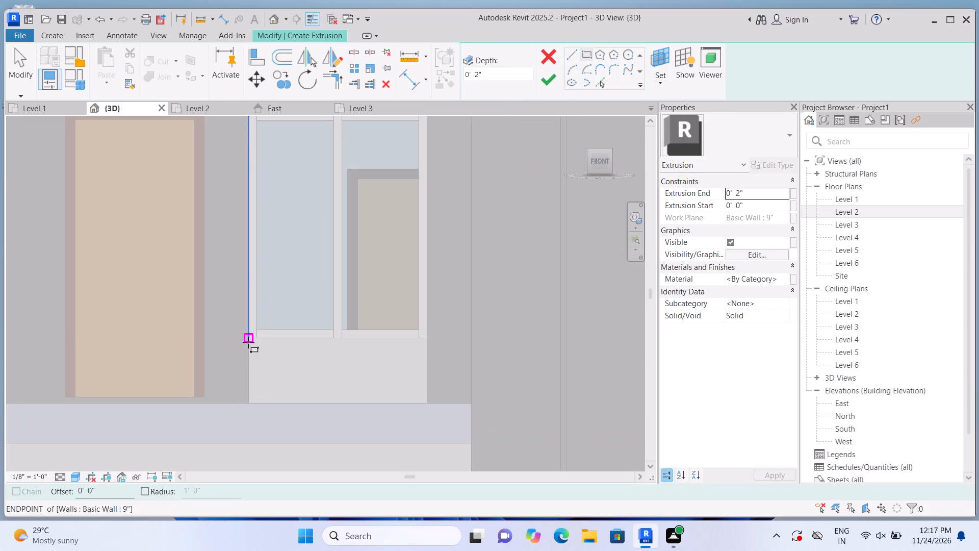
pyautogui.click(248, 341)
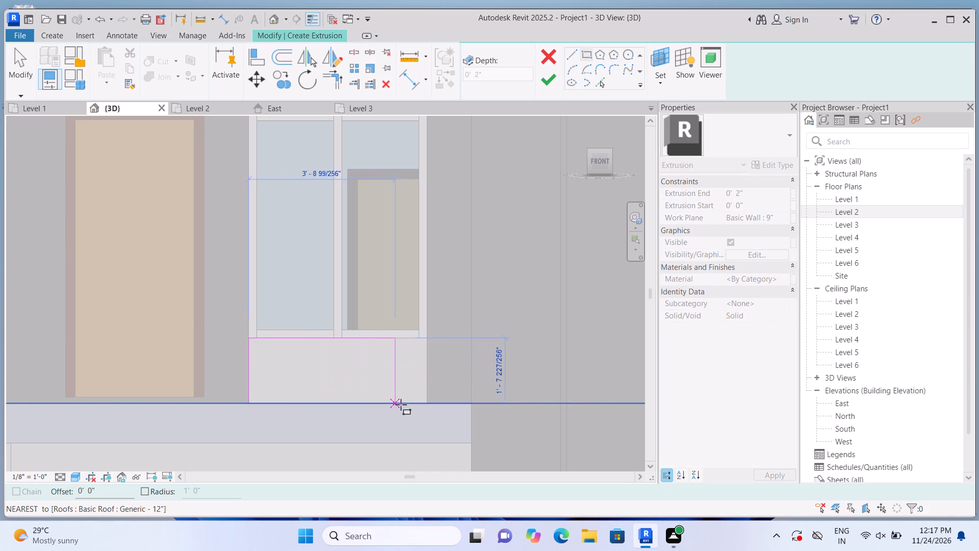
pyautogui.click(425, 405)
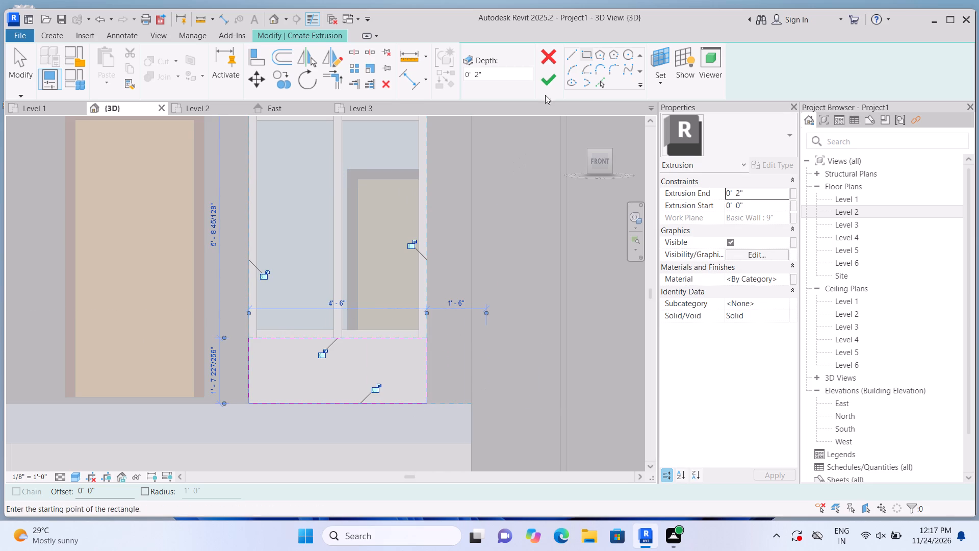
pyautogui.click(548, 82)
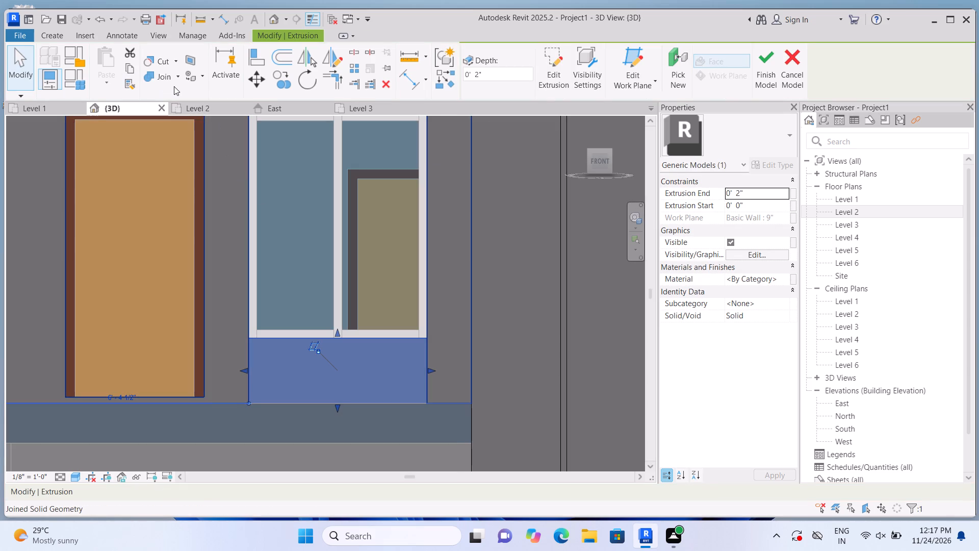
# Join the panel below the upper window with the raised surround around the upper door and window.
pyautogui.click(176, 82)
pyautogui.click(174, 94)
pyautogui.click(238, 340)
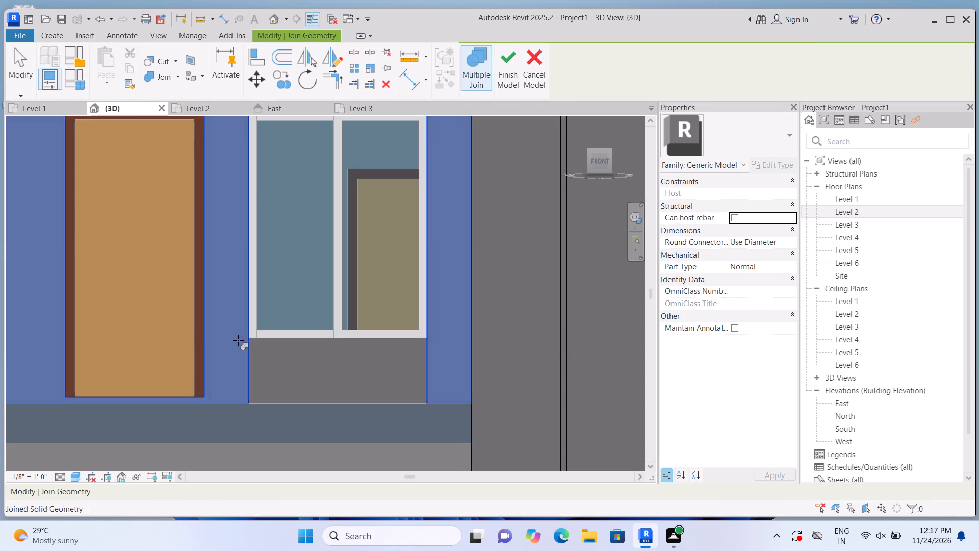
pyautogui.click(265, 356)
pyautogui.scroll(-5, 290, 351)
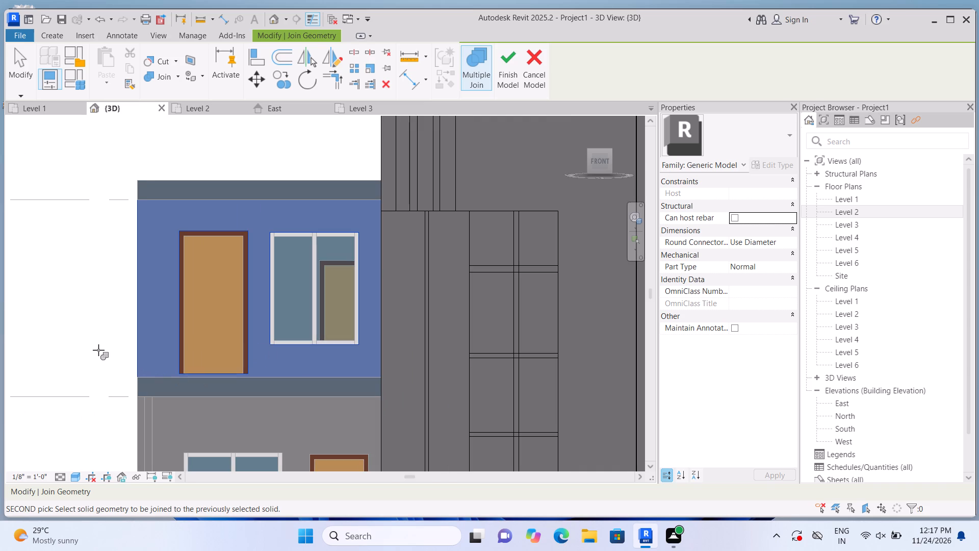
pyautogui.click(98, 350)
# Examine the house's facade from the front and from the front-right corner.
pyautogui.scroll(-5, 198, 285)
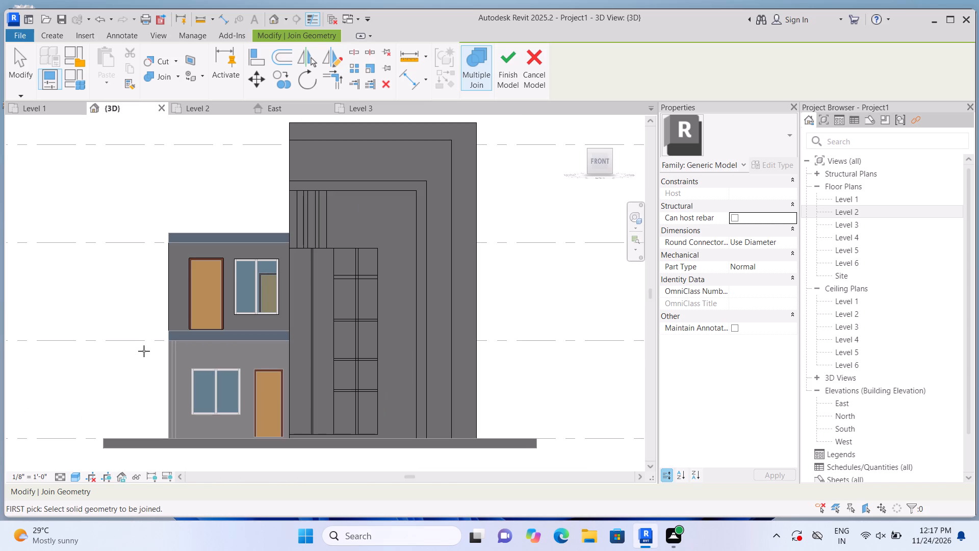
pyautogui.scroll(1, 201, 483)
pyautogui.scroll(-3, 276, 402)
pyautogui.scroll(3, 252, 451)
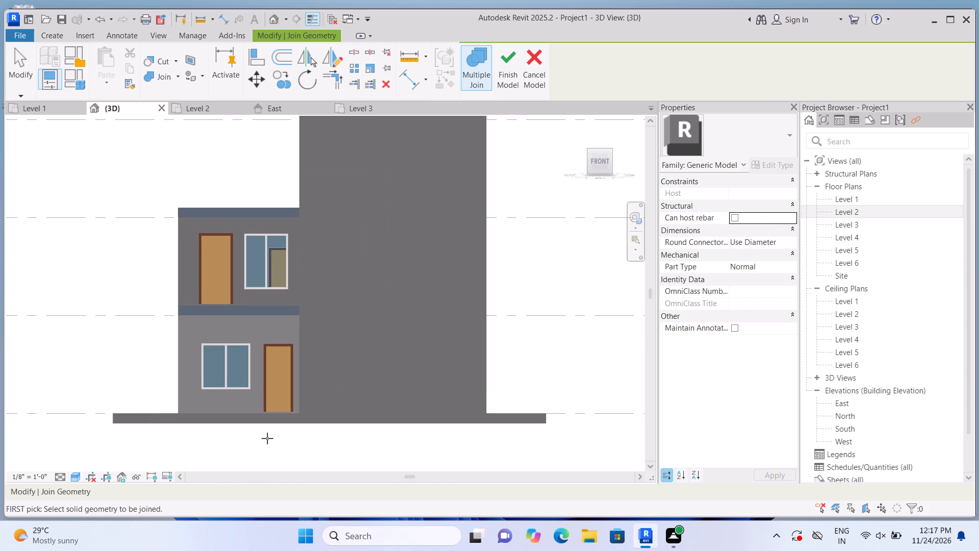
pyautogui.click(576, 122)
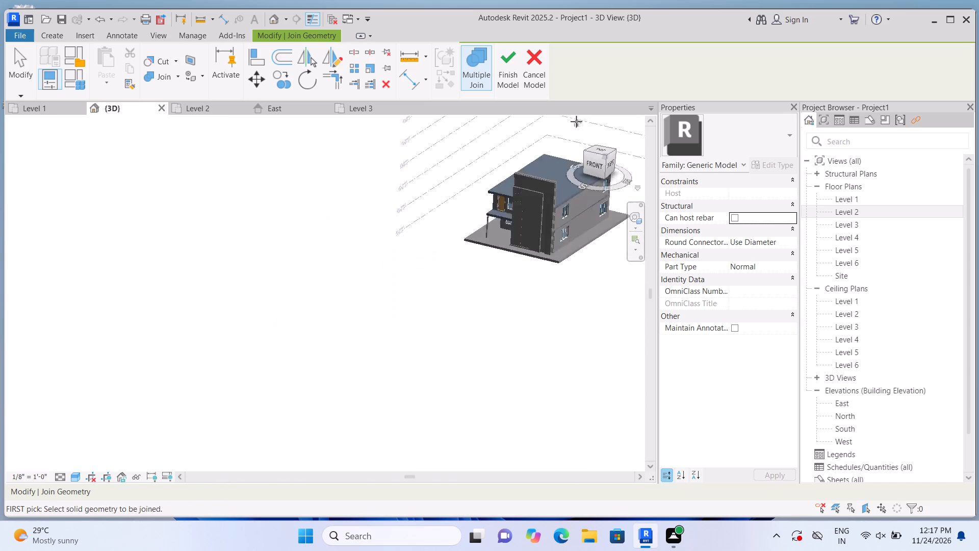
pyautogui.scroll(8, 171, 392)
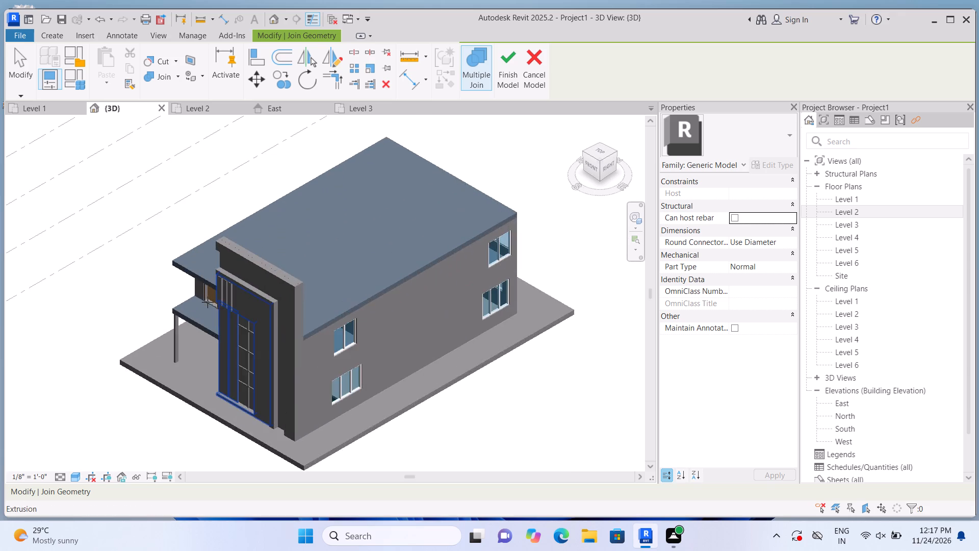
pyautogui.scroll(2, 208, 302)
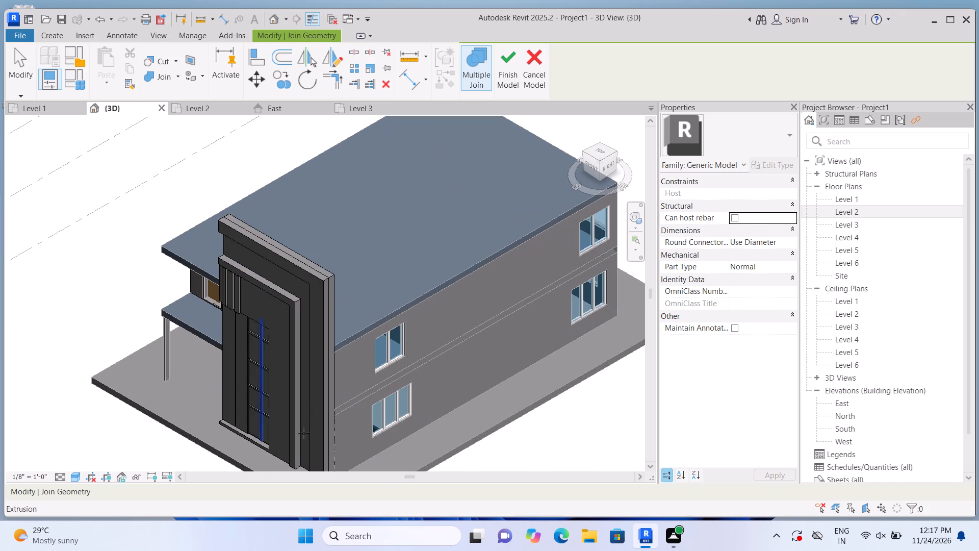
pyautogui.click(594, 169)
pyautogui.scroll(2, 265, 322)
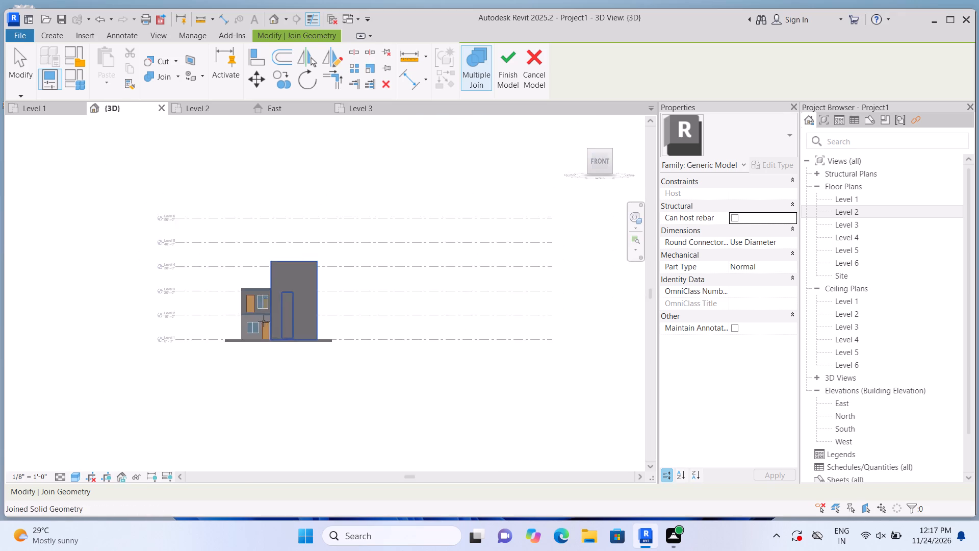
pyautogui.scroll(7, 264, 321)
pyautogui.scroll(1, 210, 328)
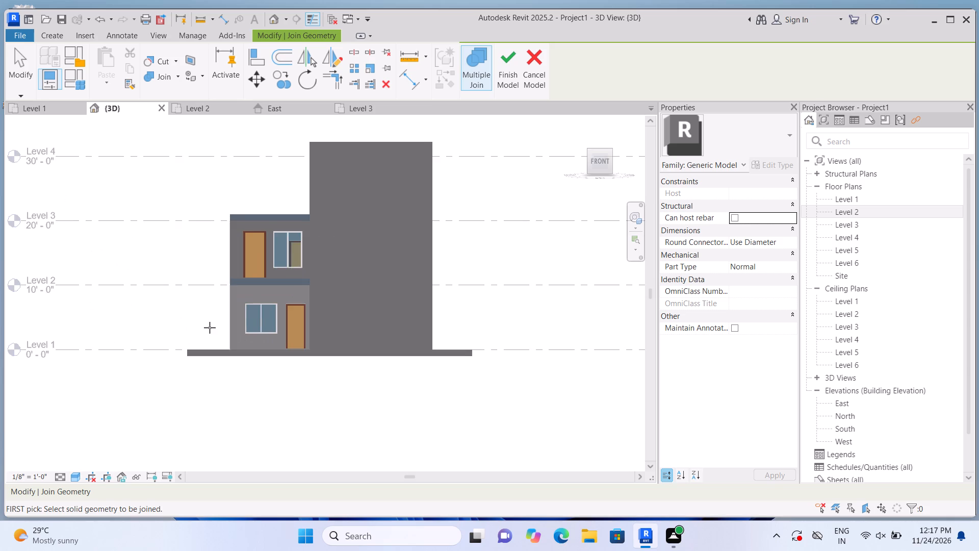
pyautogui.moveTo(200, 341); pyautogui.dragTo(194, 367, button='middle')
pyautogui.scroll(1, 194, 367)
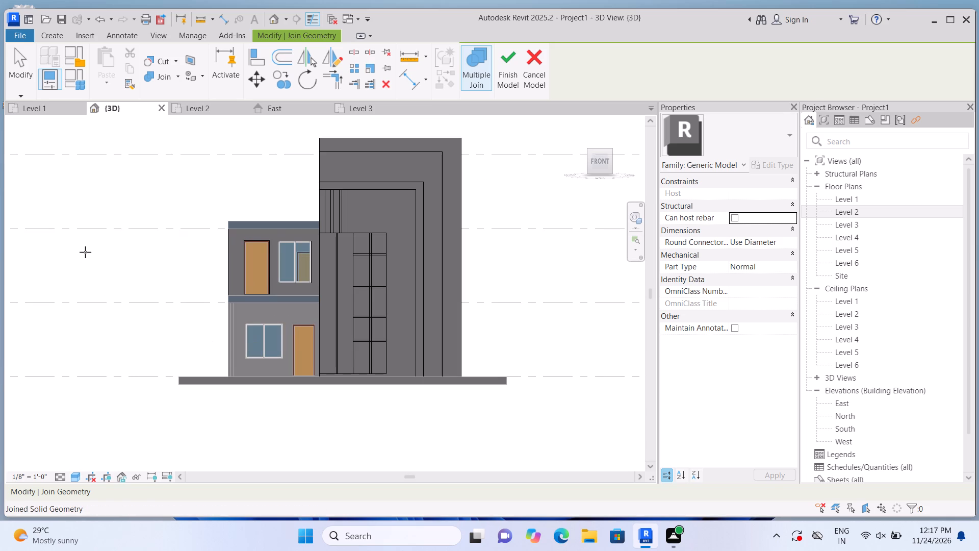
# Extrude a band 2" deep across the ground-floor front wall above the window and door, 12'-4 1/2" wide by about 2'-10" high.
pyautogui.click(59, 39)
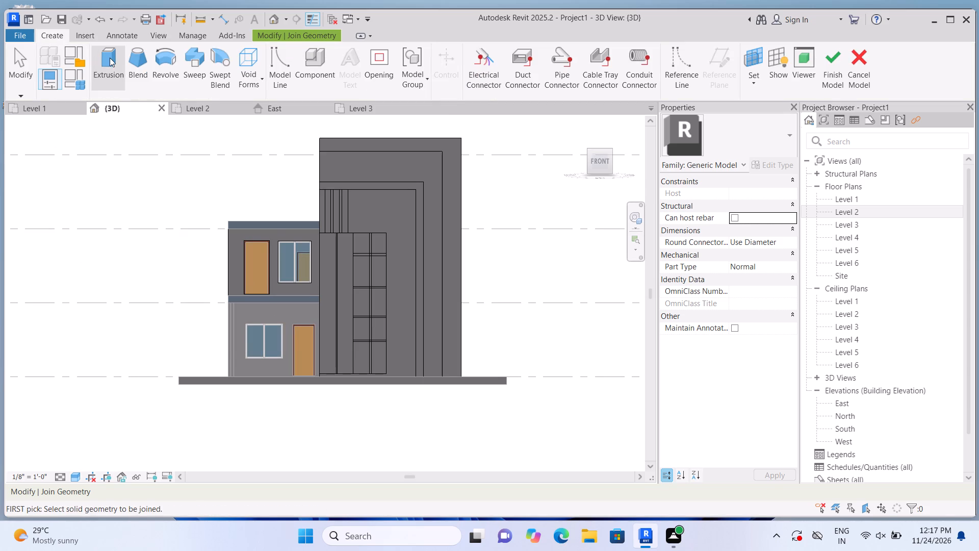
pyautogui.click(110, 58)
pyautogui.click(664, 88)
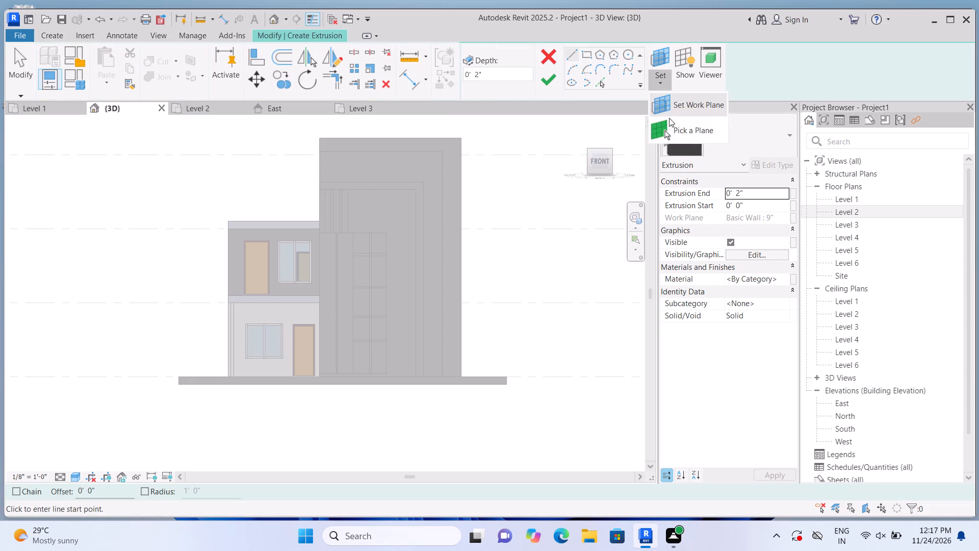
pyautogui.click(666, 129)
pyautogui.scroll(3, 266, 363)
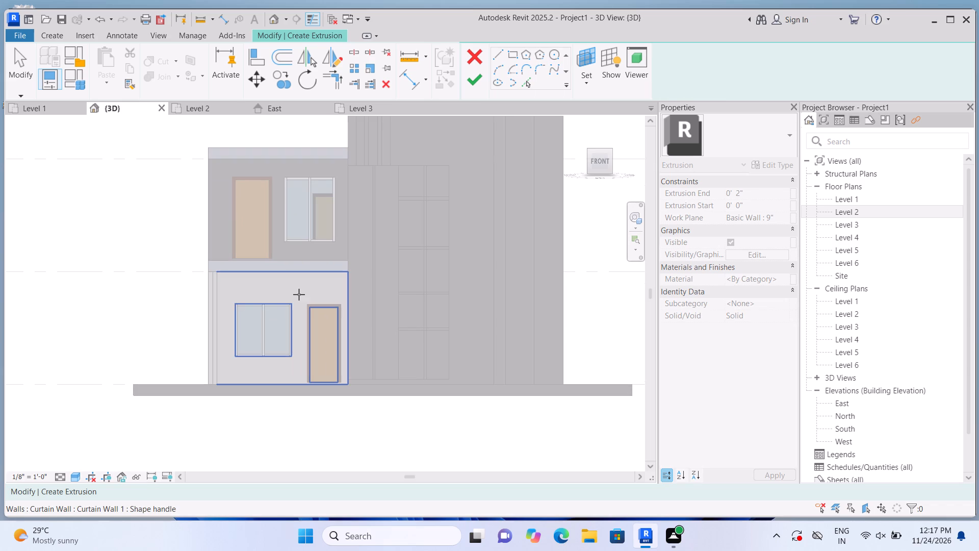
pyautogui.click(300, 291)
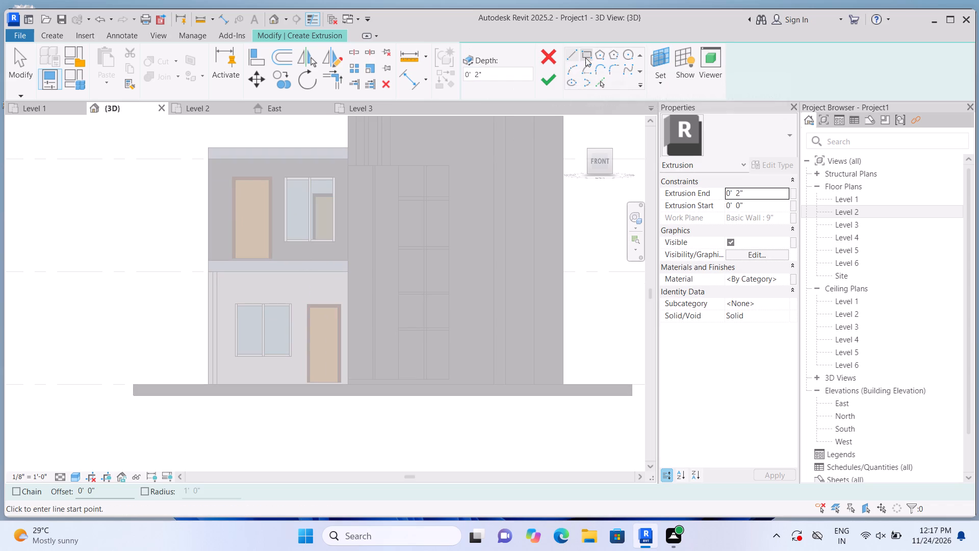
pyautogui.click(588, 58)
pyautogui.scroll(3, 277, 310)
pyautogui.scroll(1, 204, 283)
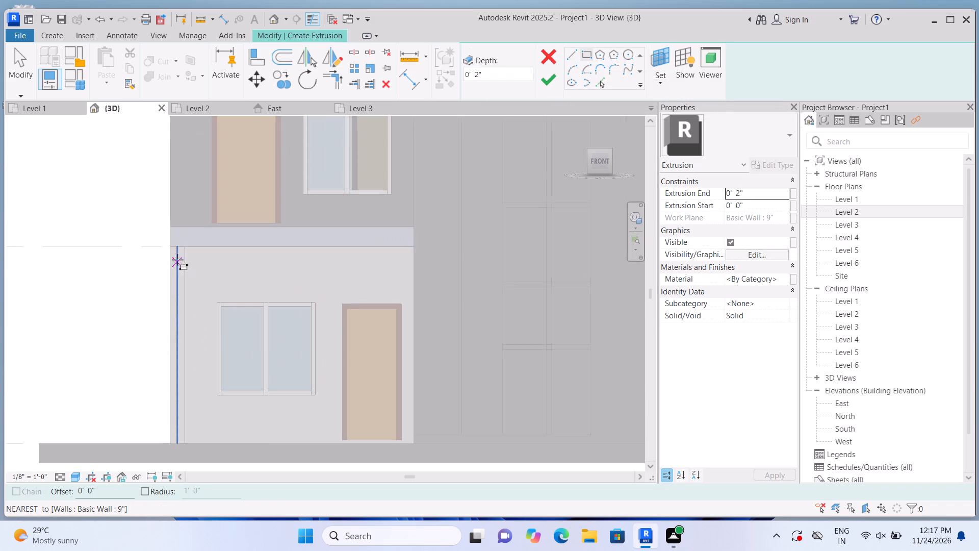
pyautogui.click(170, 247)
pyautogui.scroll(1, 229, 284)
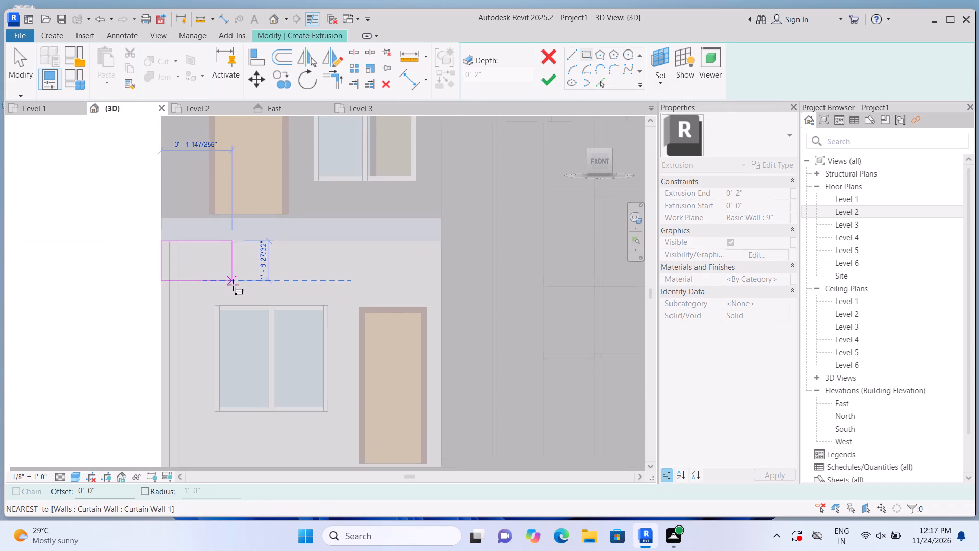
pyautogui.scroll(1, 234, 285)
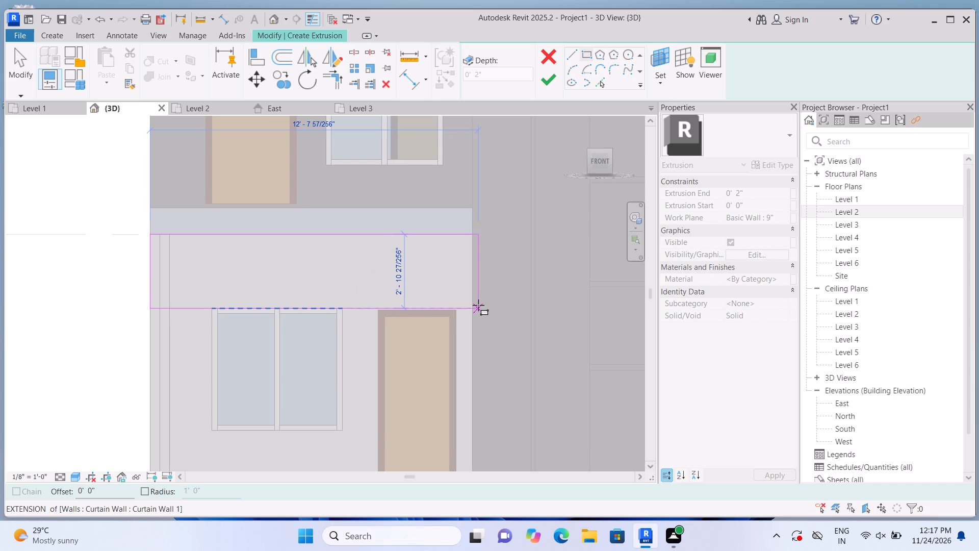
pyautogui.scroll(1, 477, 305)
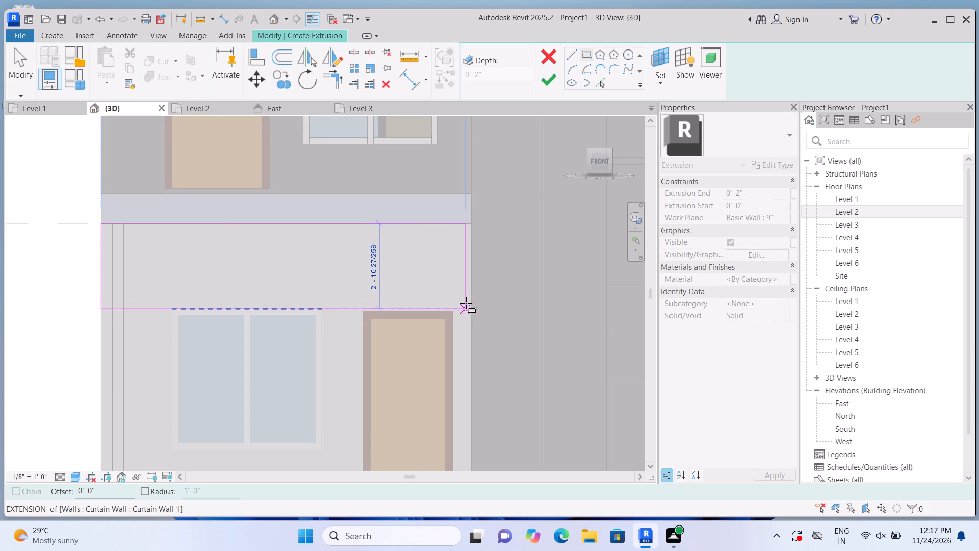
pyautogui.click(466, 303)
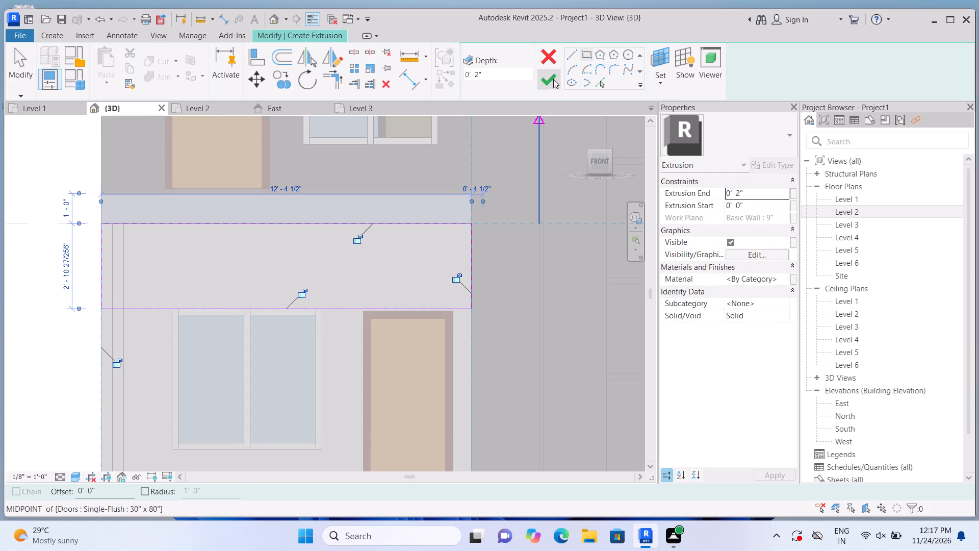
pyautogui.click(553, 79)
pyautogui.scroll(-2, 510, 210)
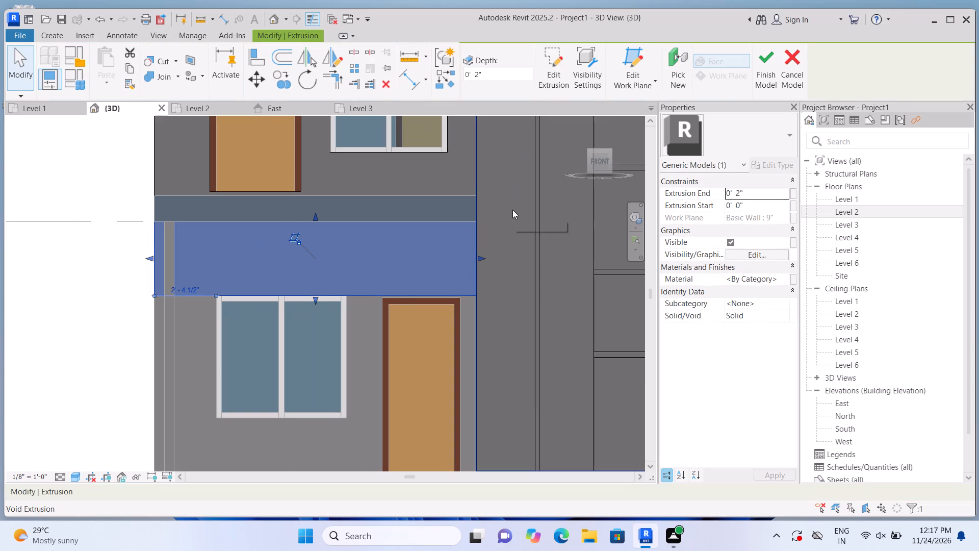
pyautogui.click(62, 352)
# Extrude a vertical strip 2" deep between the ground-floor door and the feature wall, about 7'-1 7/8" high from Level 1 to the band.
pyautogui.moveTo(77, 354); pyautogui.dragTo(46, 302, button='middle')
pyautogui.click(54, 39)
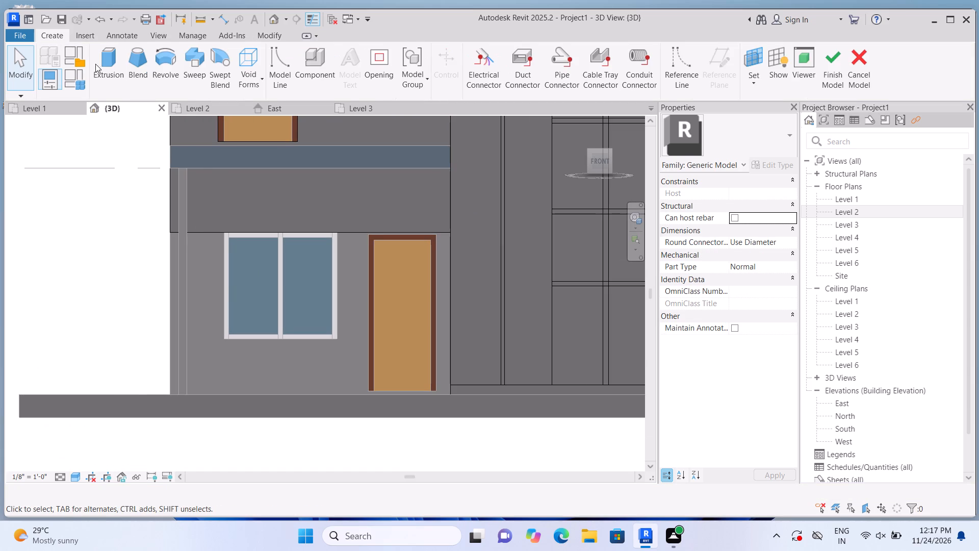
pyautogui.click(107, 65)
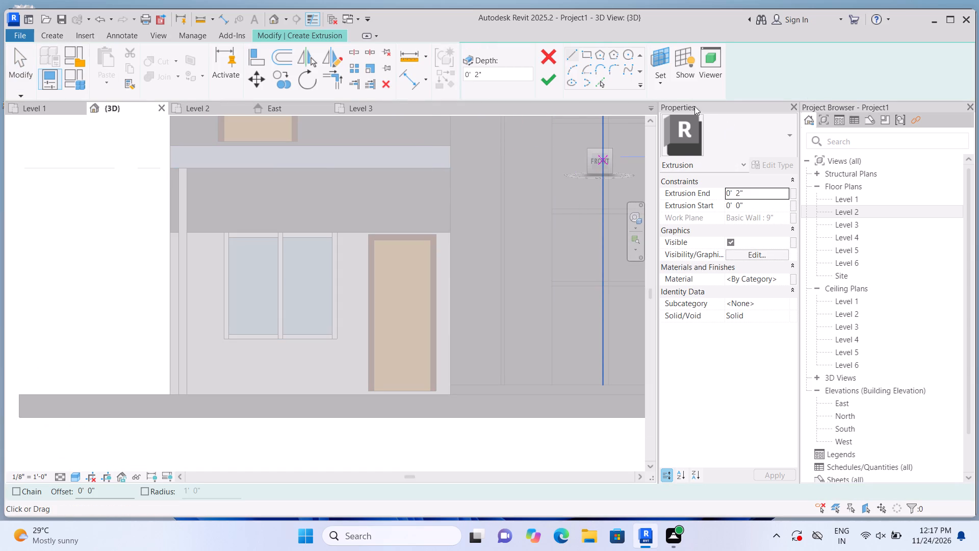
pyautogui.click(662, 83)
pyautogui.click(678, 133)
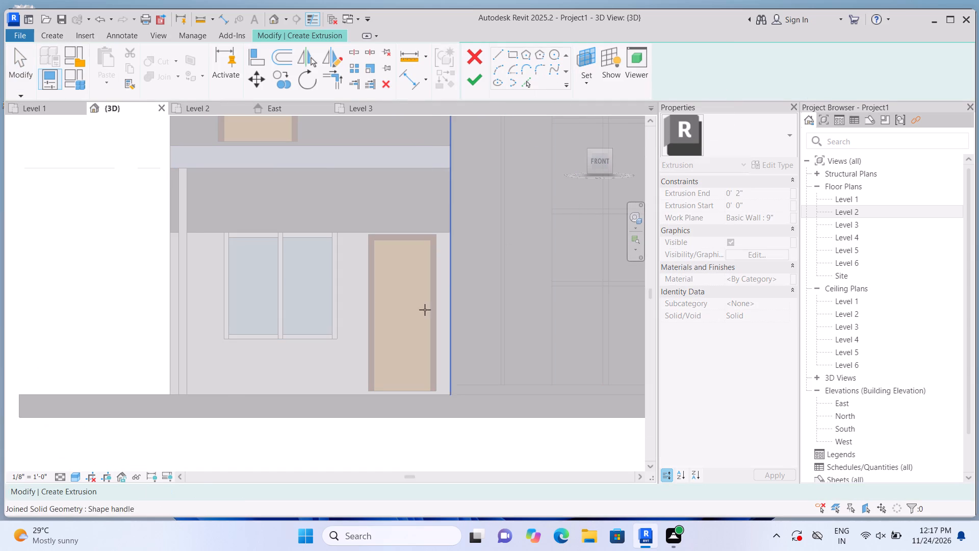
pyautogui.click(343, 329)
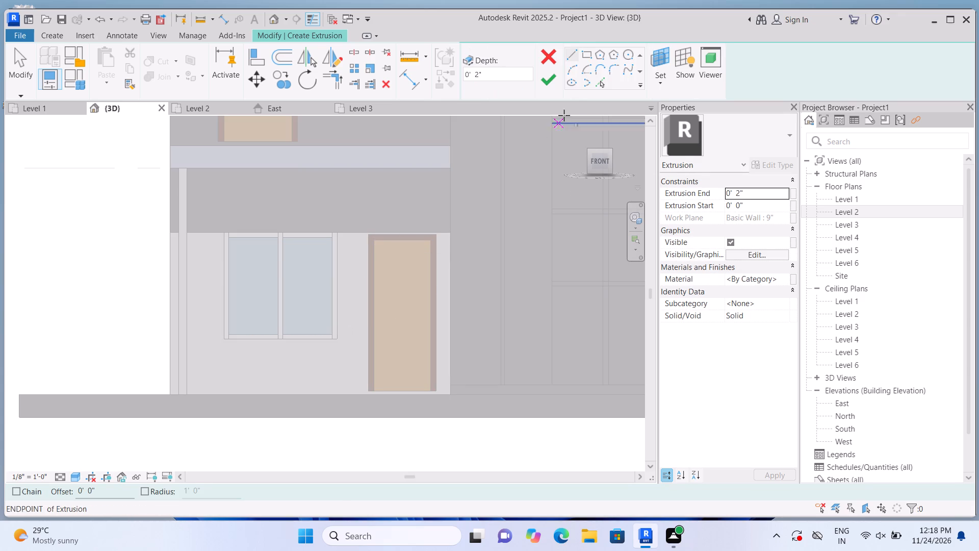
pyautogui.click(589, 54)
pyautogui.scroll(5, 462, 247)
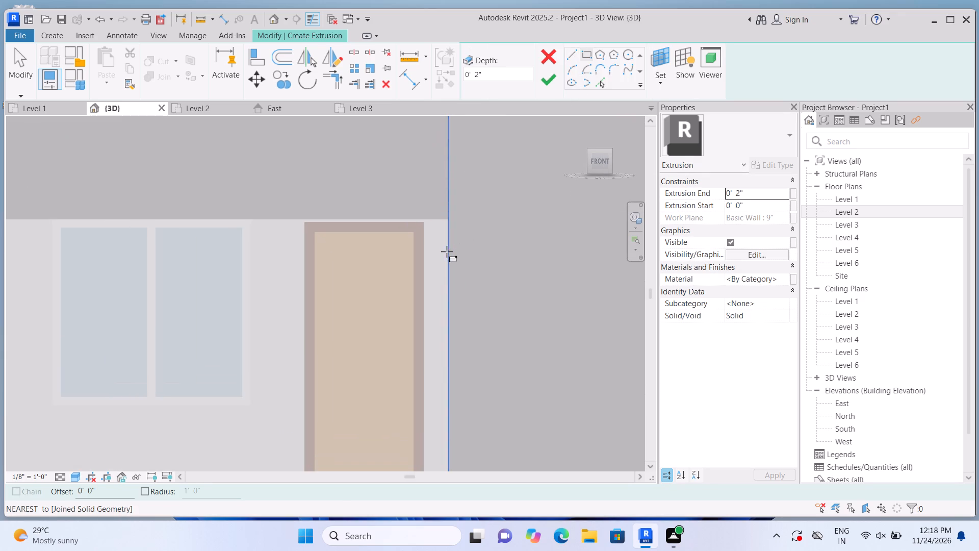
pyautogui.click(444, 215)
pyautogui.scroll(-6, 427, 290)
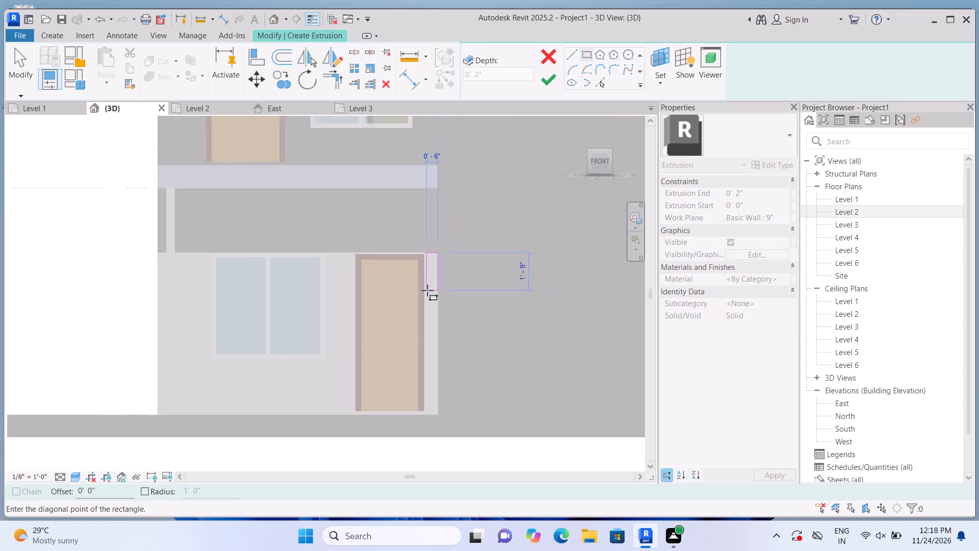
pyautogui.scroll(7, 422, 367)
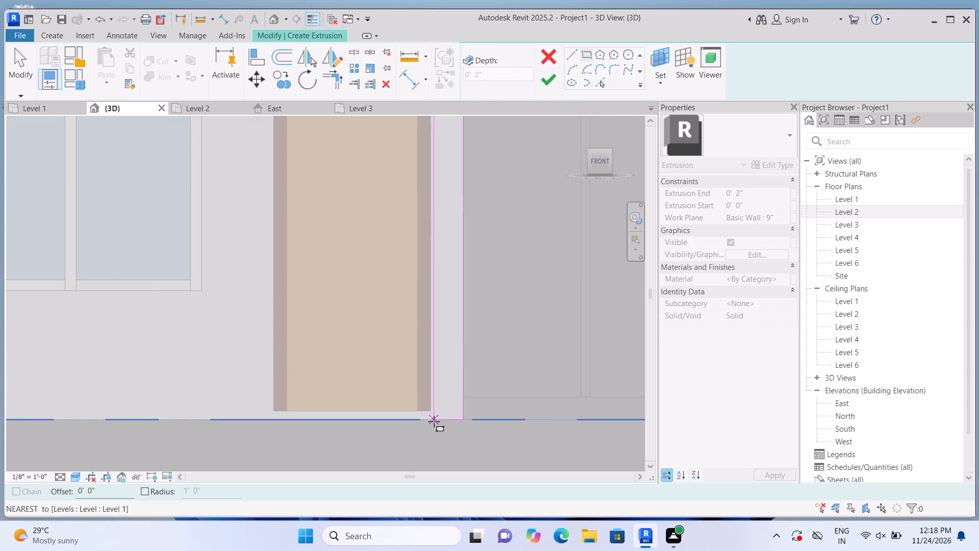
pyautogui.click(432, 423)
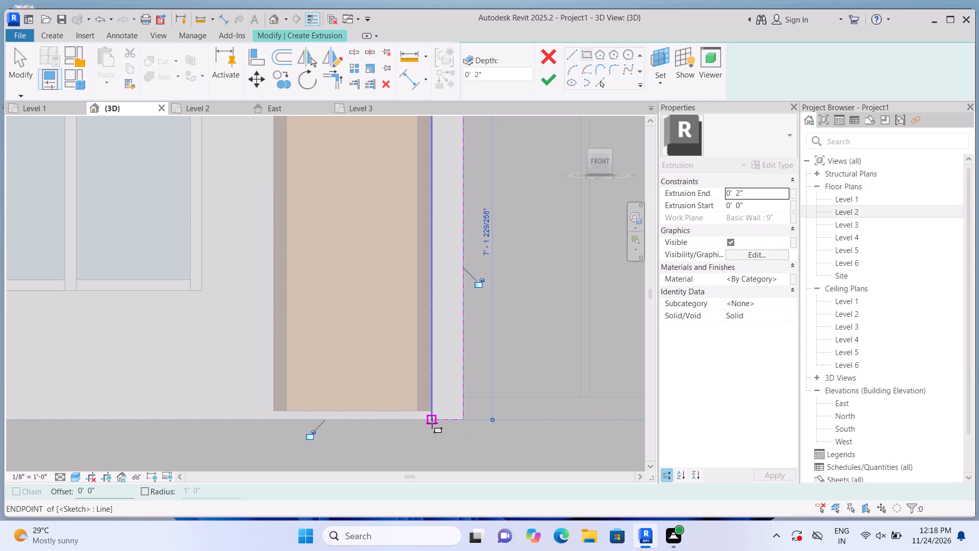
pyautogui.click(544, 81)
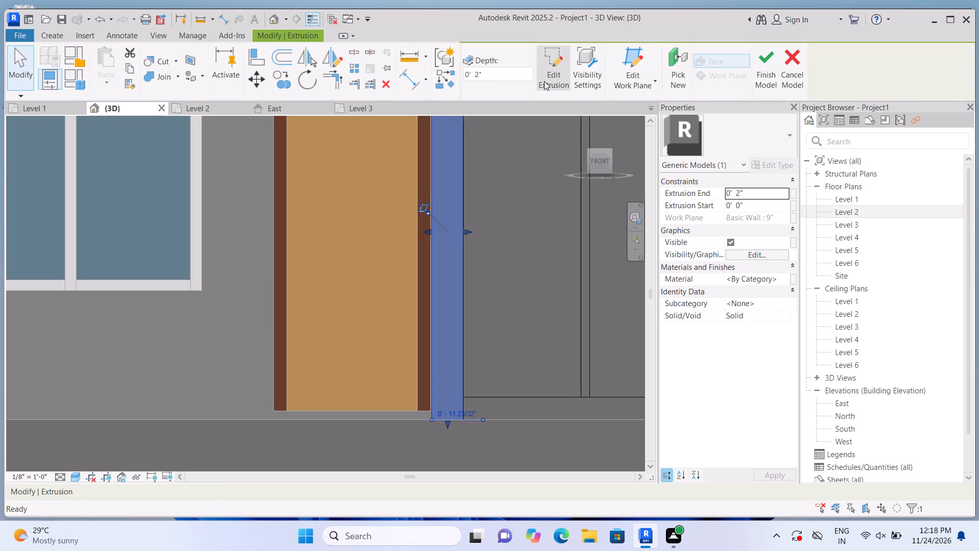
# Stretch the door-side edge of the new strip to meet the outer edge of the ground-floor door frame.
pyautogui.scroll(16, 436, 214)
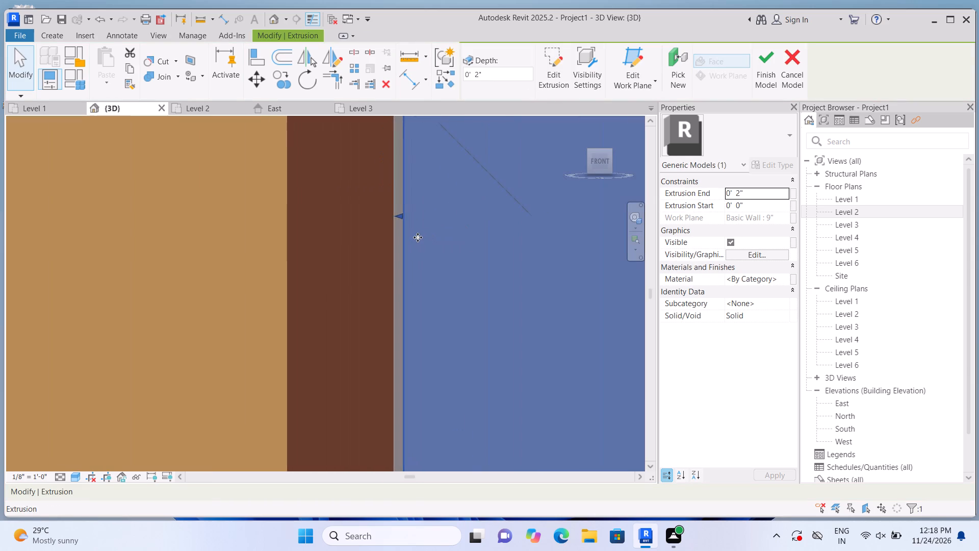
pyautogui.scroll(5, 418, 237)
pyautogui.moveTo(390, 189); pyautogui.dragTo(379, 191)
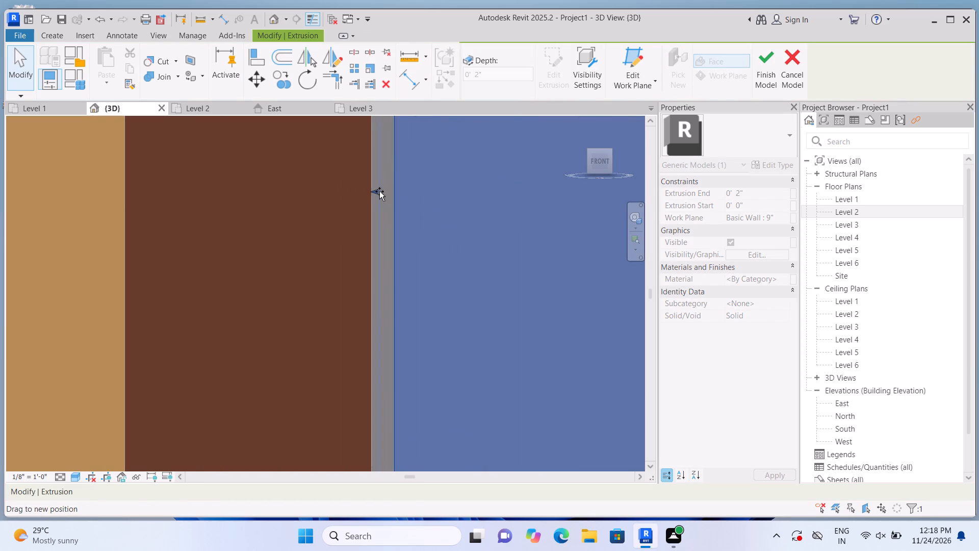
pyautogui.moveTo(379, 191); pyautogui.dragTo(376, 192)
# Join the strip beside the ground-floor door with the raised band above the window and door.
pyautogui.scroll(-14, 389, 228)
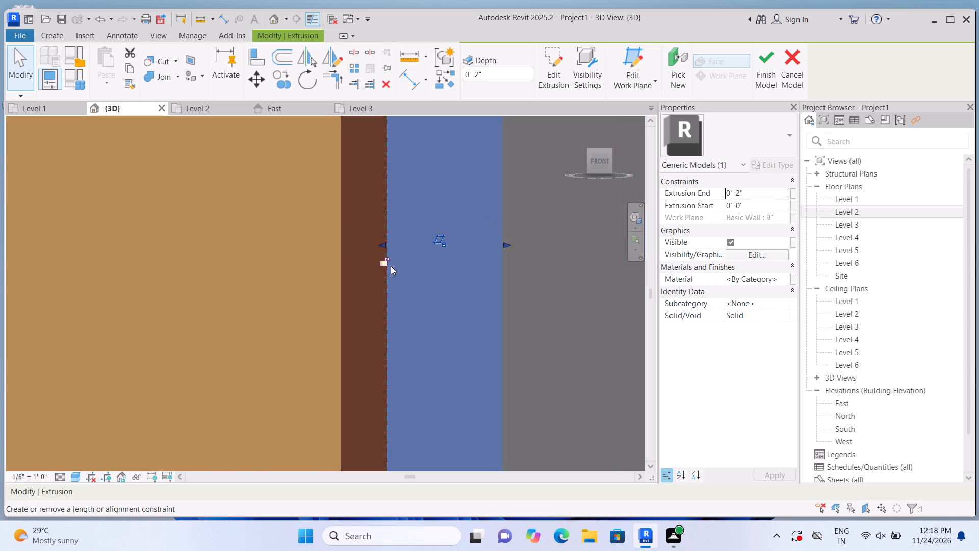
pyautogui.scroll(-14, 391, 266)
pyautogui.scroll(2, 424, 209)
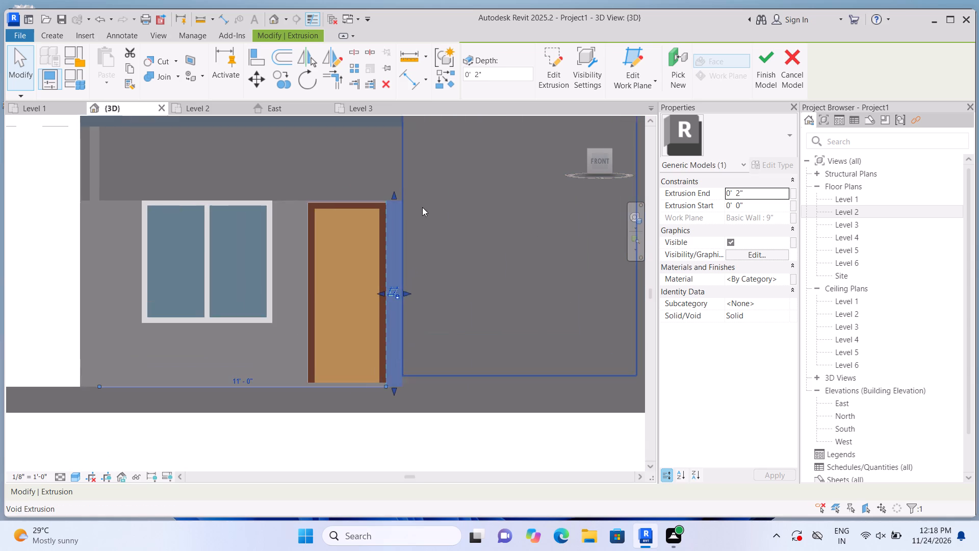
pyautogui.scroll(7, 382, 192)
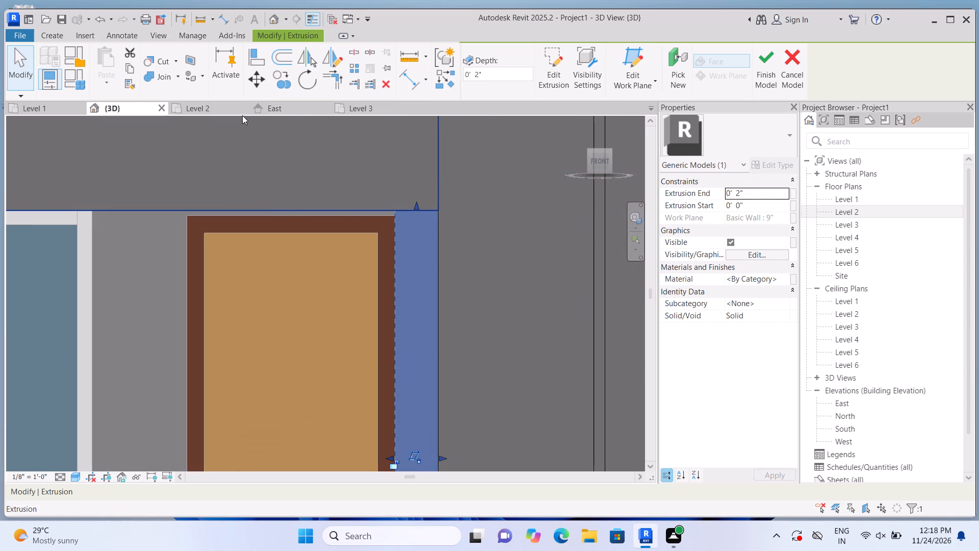
pyautogui.click(177, 76)
pyautogui.click(181, 96)
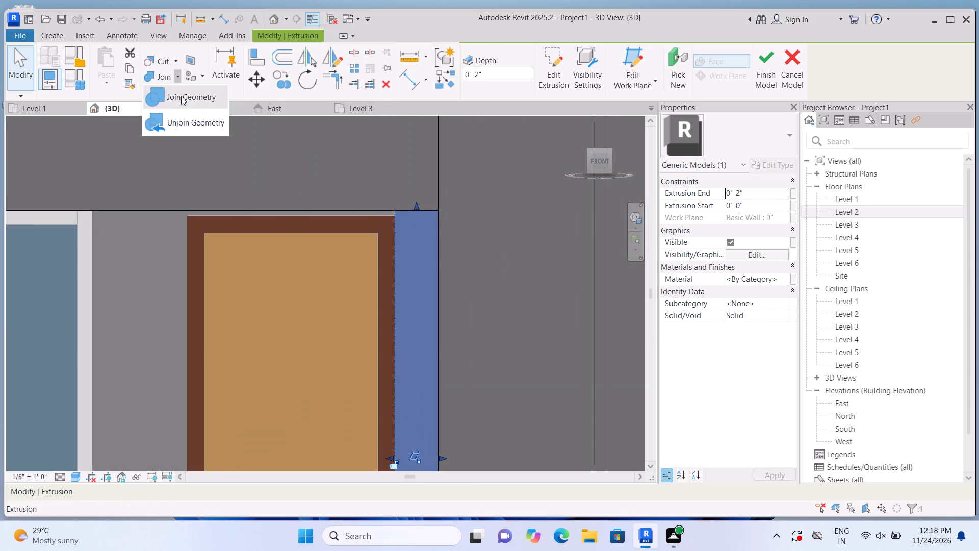
pyautogui.click(291, 174)
pyautogui.click(418, 269)
pyautogui.scroll(-5, 433, 272)
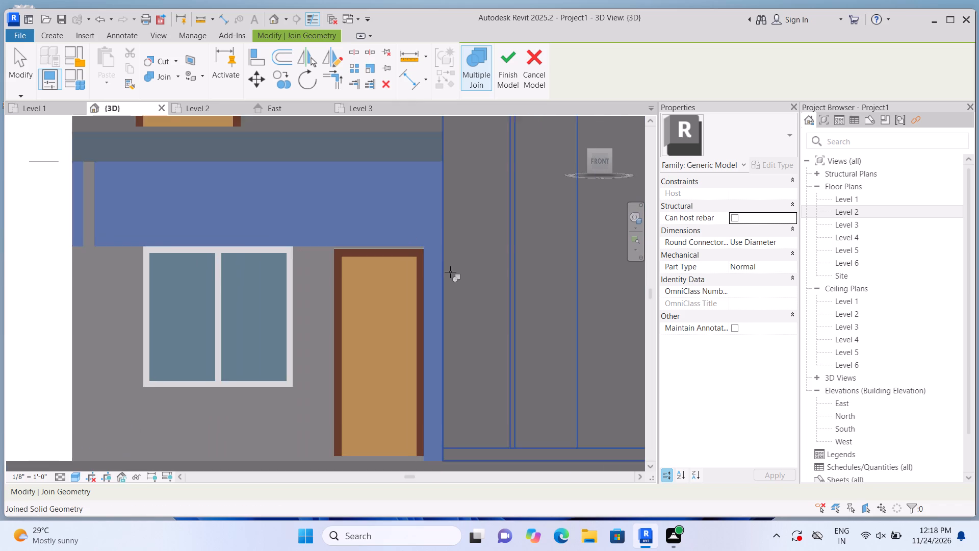
pyautogui.scroll(-3, 450, 272)
pyautogui.click(117, 321)
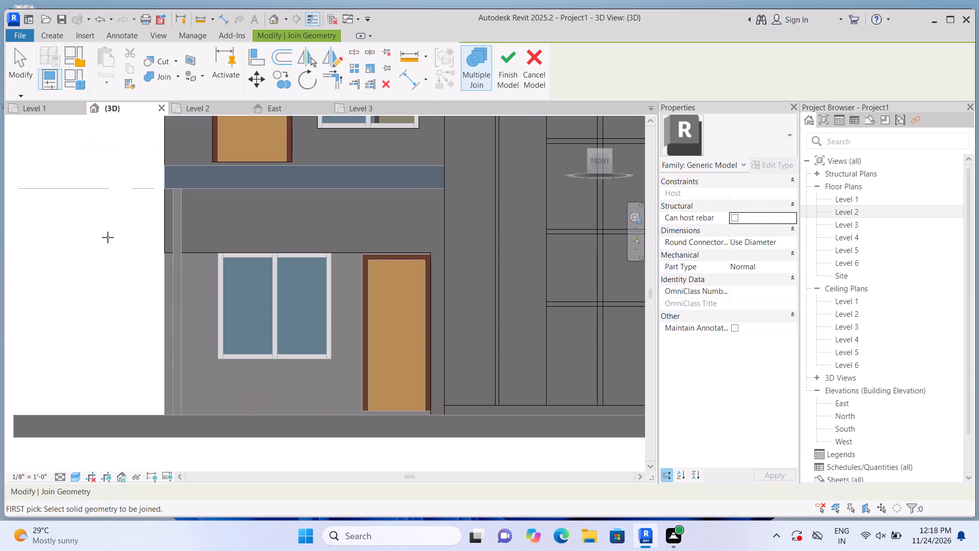
# Extrude a panel 2" deep between the ground-floor window and door, about 1'-4" wide and 7'-1 7/8" high, from Level 1 to the band.
pyautogui.click(55, 36)
pyautogui.click(106, 59)
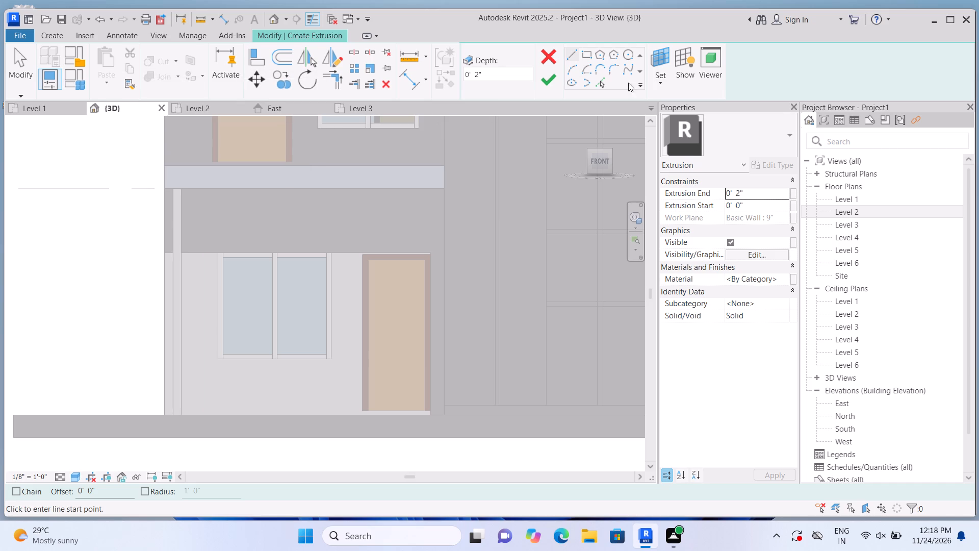
pyautogui.click(668, 80)
pyautogui.click(676, 129)
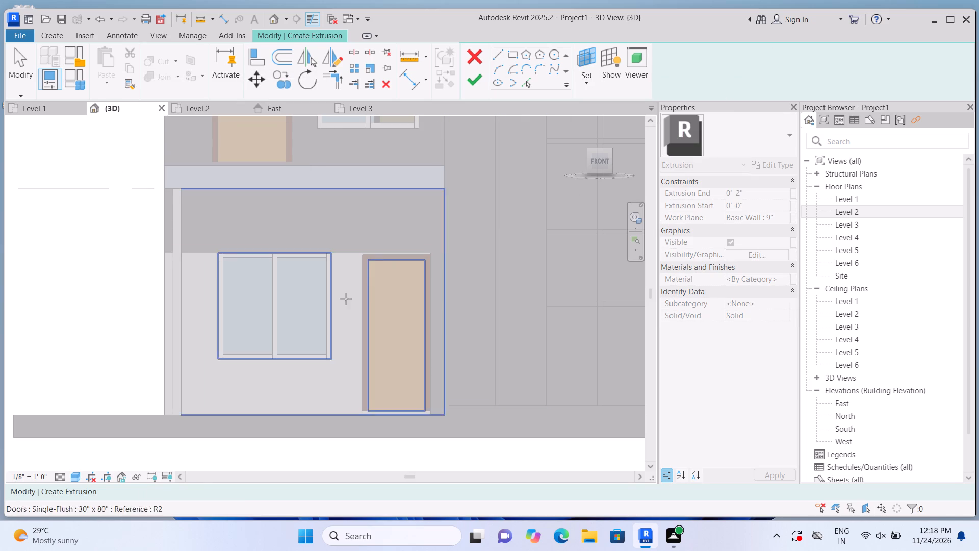
pyautogui.click(344, 320)
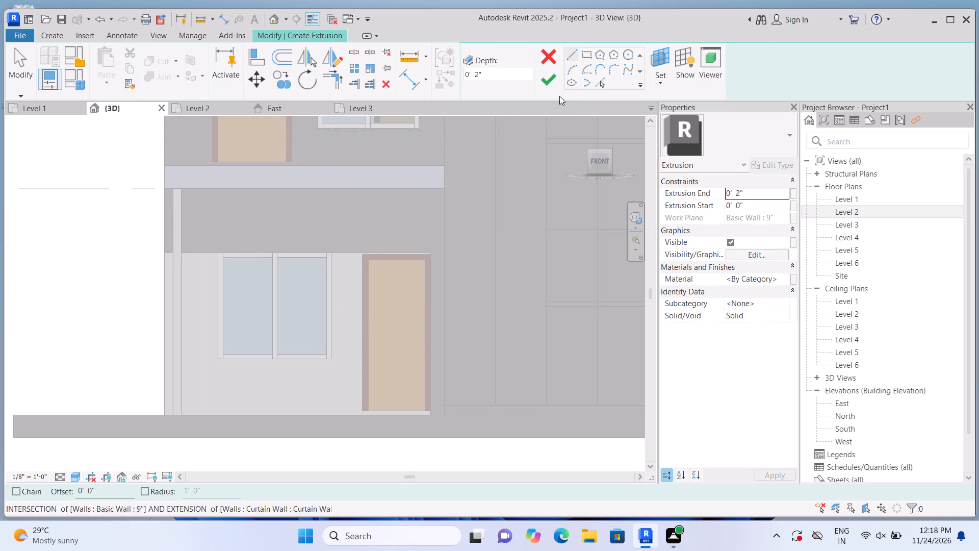
pyautogui.click(589, 54)
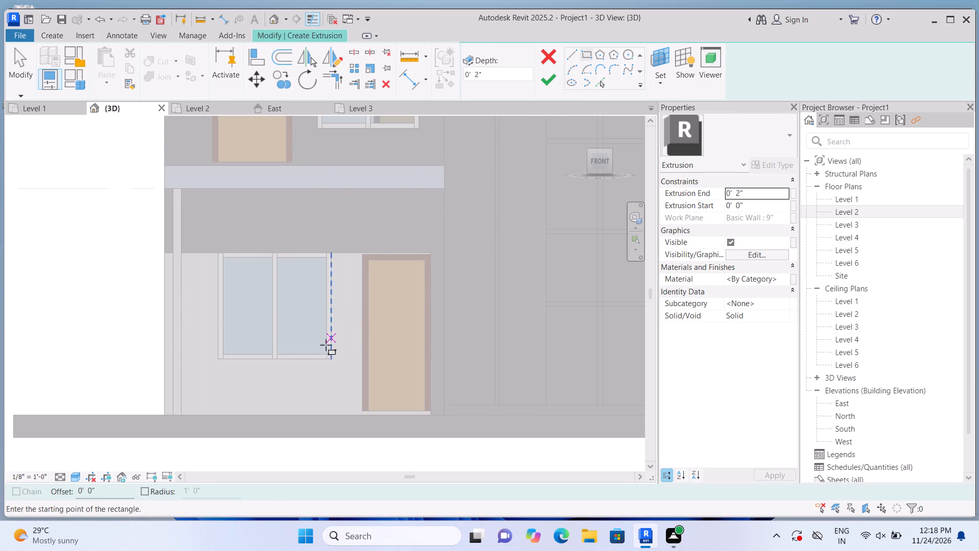
pyautogui.scroll(1, 295, 395)
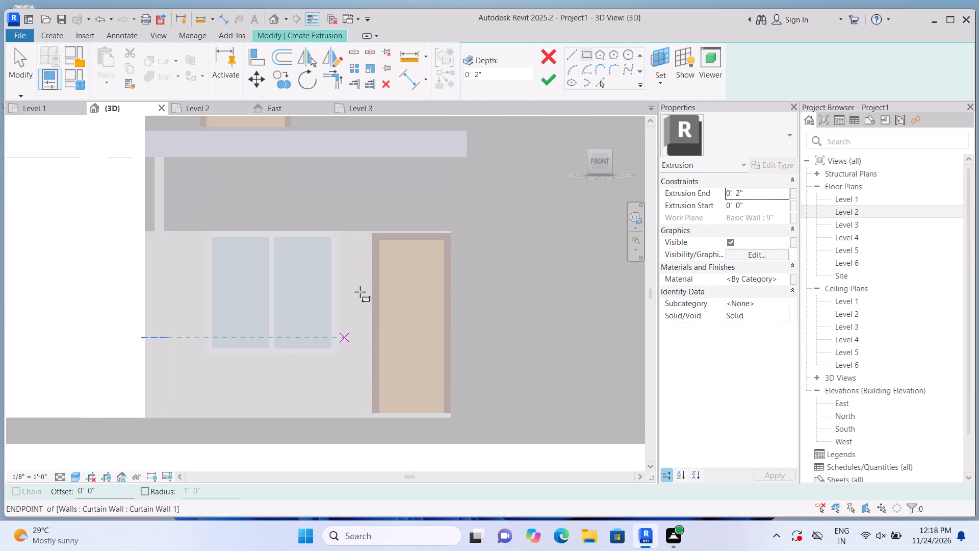
pyautogui.click(337, 233)
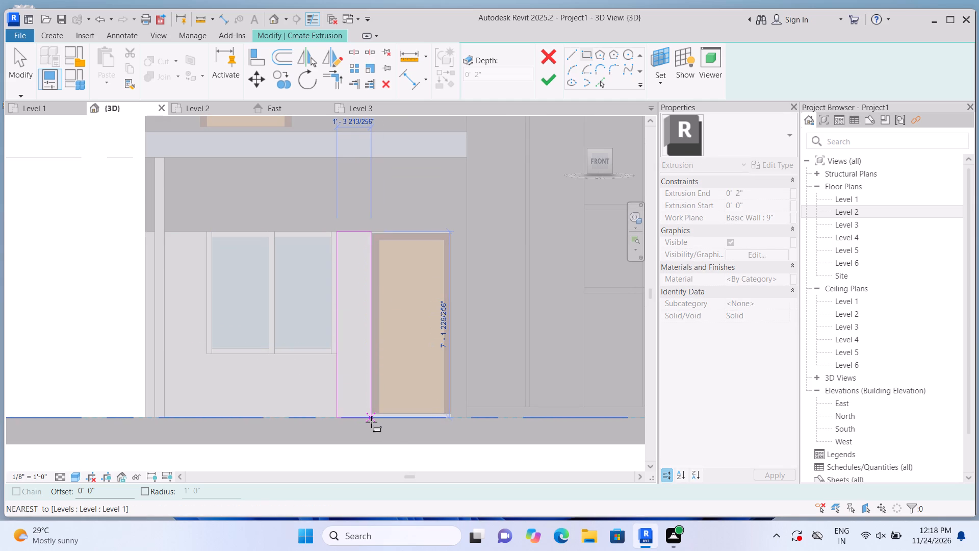
pyautogui.scroll(1, 371, 422)
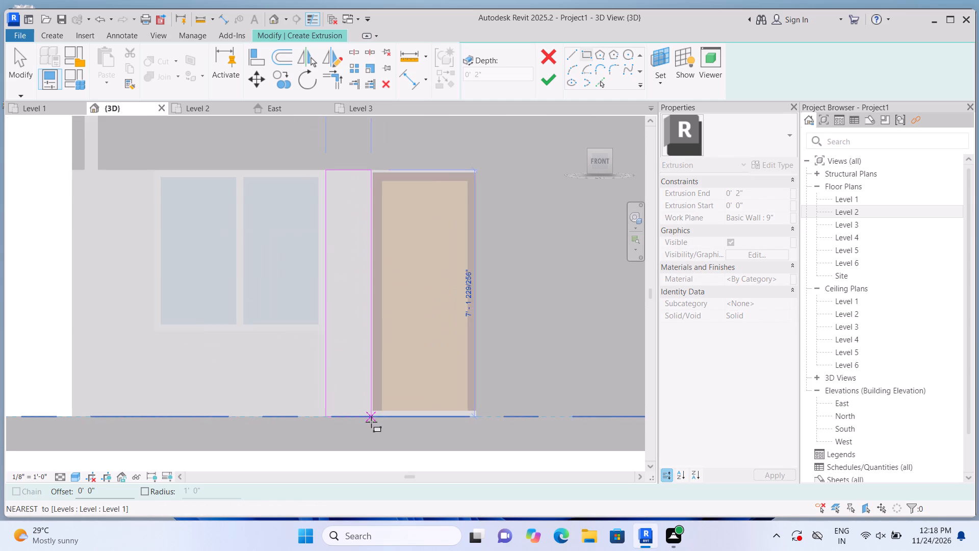
pyautogui.scroll(6, 371, 422)
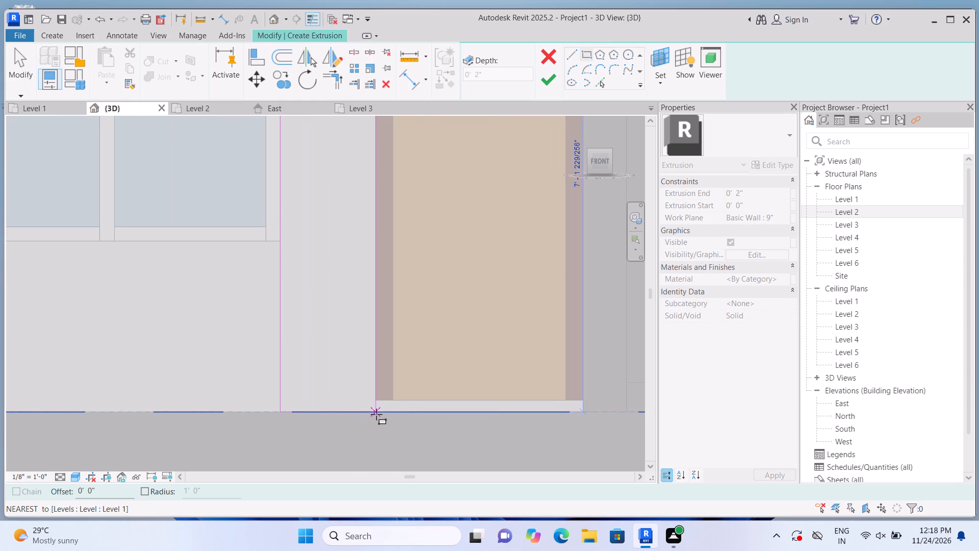
pyautogui.click(374, 414)
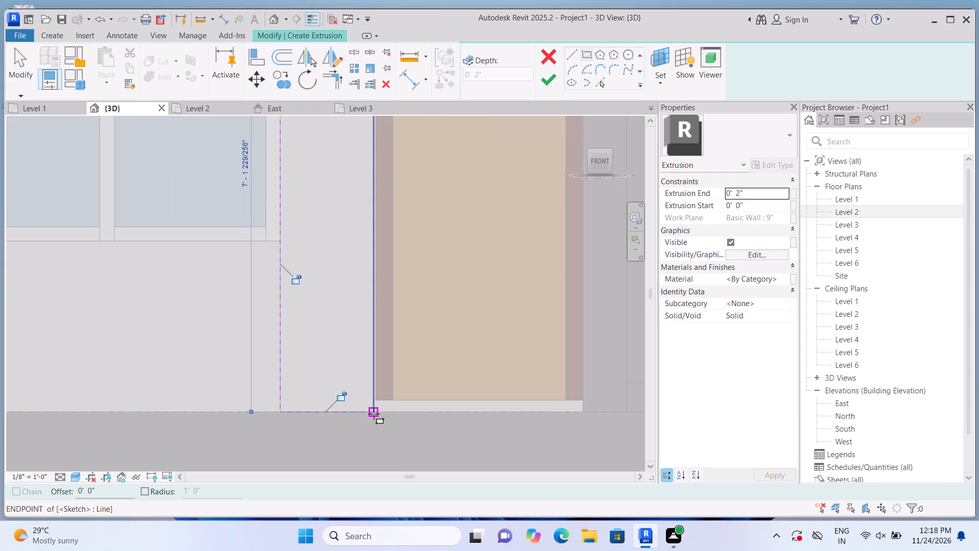
pyautogui.click(547, 77)
# Stretch the door-side edge of the panel between window and door to meet the door frame's outer edge.
pyautogui.scroll(1, 418, 213)
pyautogui.moveTo(422, 220); pyautogui.dragTo(429, 269, button='middle')
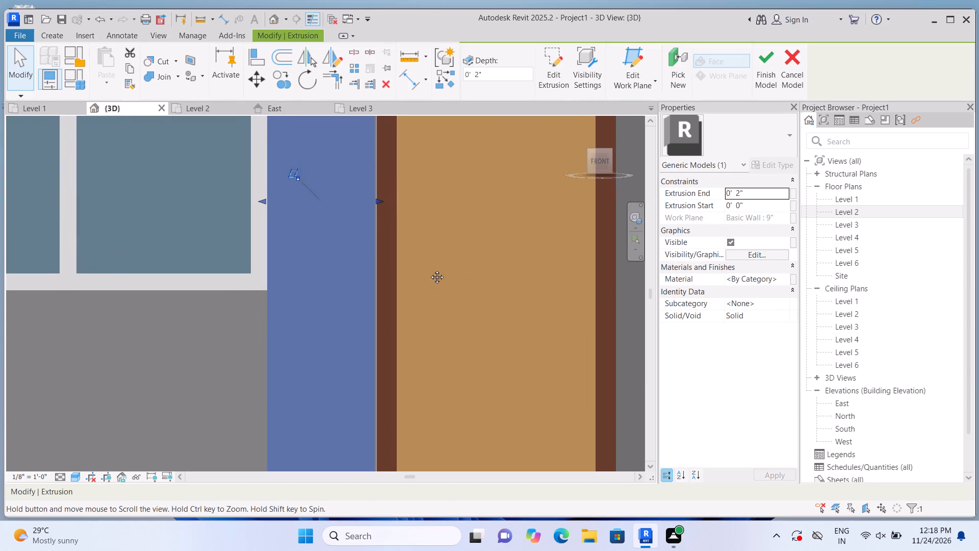
pyautogui.moveTo(429, 269); pyautogui.dragTo(426, 319, button='middle')
pyautogui.scroll(18, 385, 233)
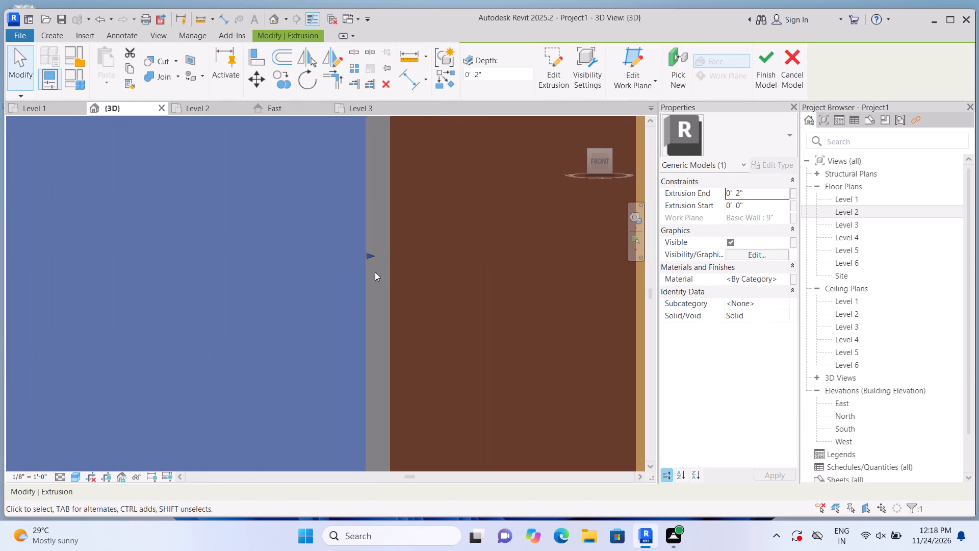
pyautogui.moveTo(368, 253); pyautogui.dragTo(385, 255)
# Join the panel between the ground-floor window and door with the raised band above them.
pyautogui.scroll(-3, 385, 255)
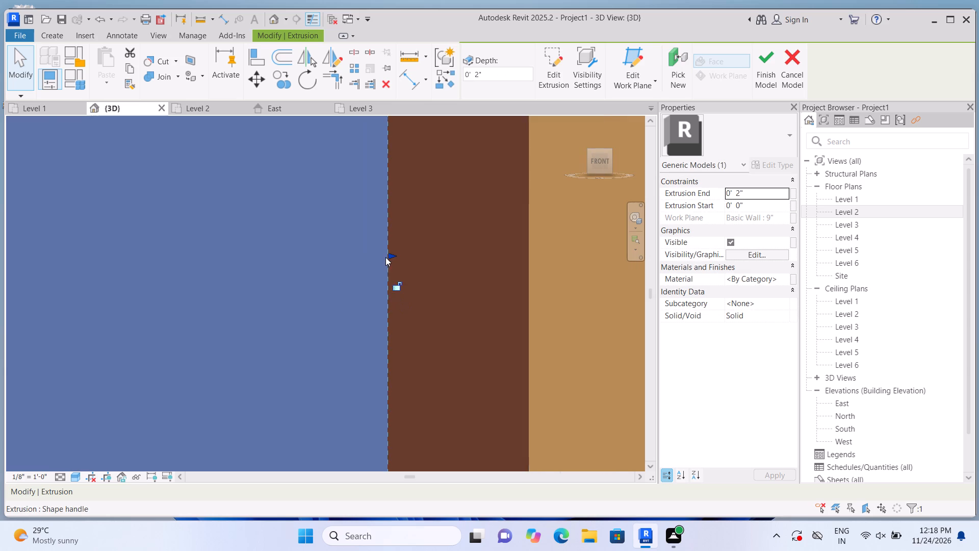
pyautogui.scroll(-15, 385, 257)
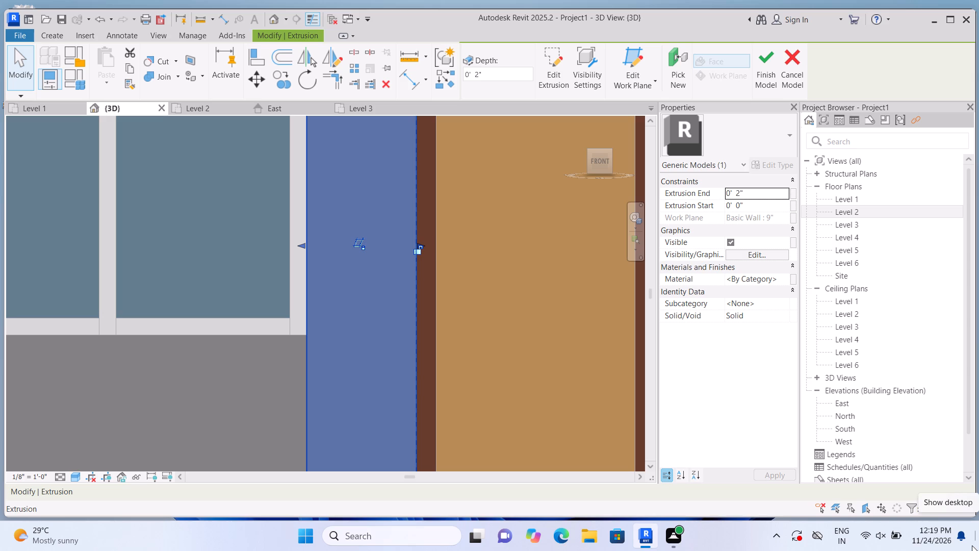
pyautogui.scroll(-2, 971, 545)
pyautogui.scroll(-10, 892, 546)
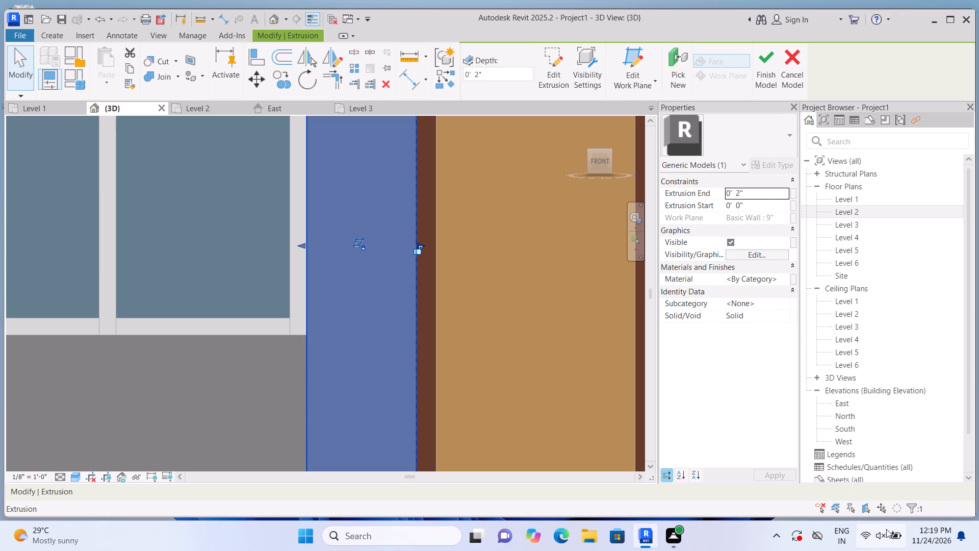
pyautogui.scroll(-5, 219, 340)
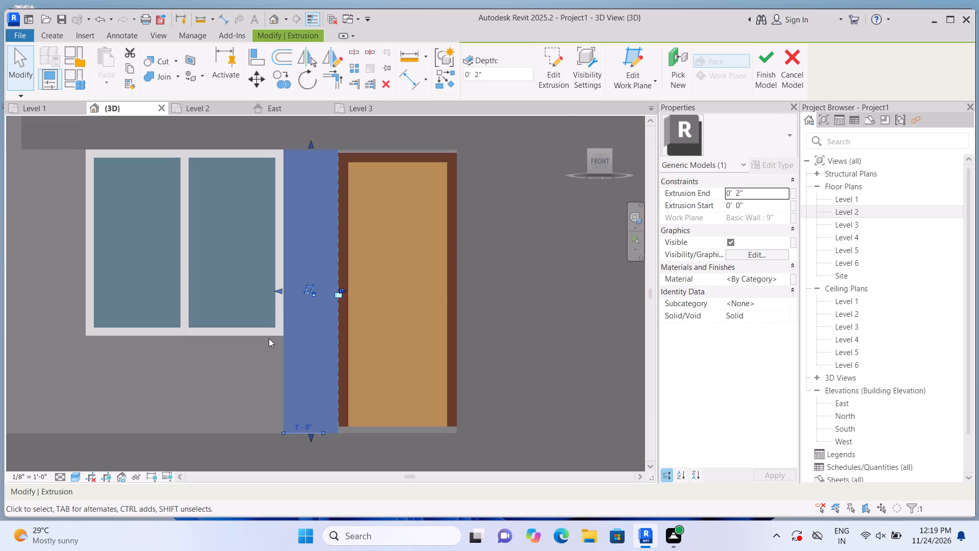
pyautogui.scroll(-3, 277, 342)
pyautogui.scroll(1, 0, 348)
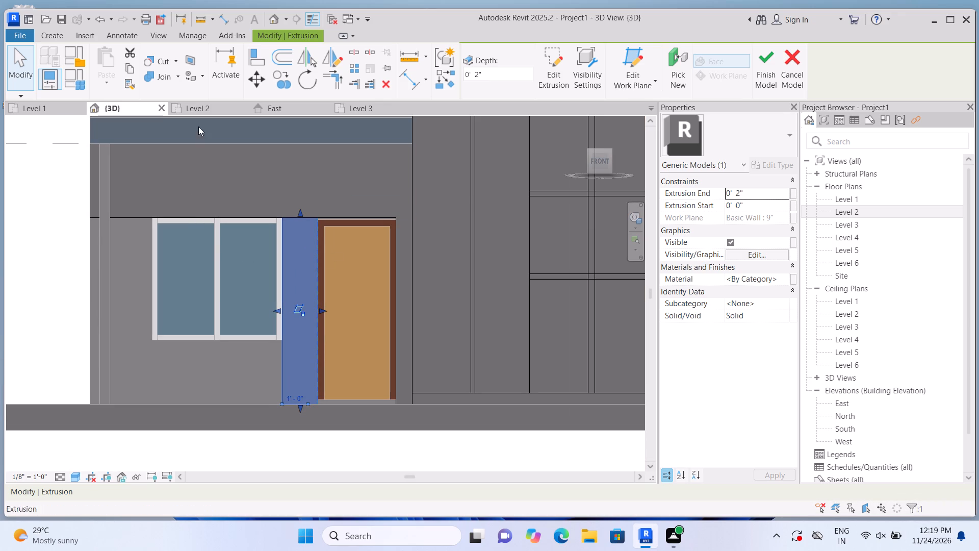
pyautogui.click(176, 82)
pyautogui.click(186, 100)
pyautogui.scroll(2, 360, 394)
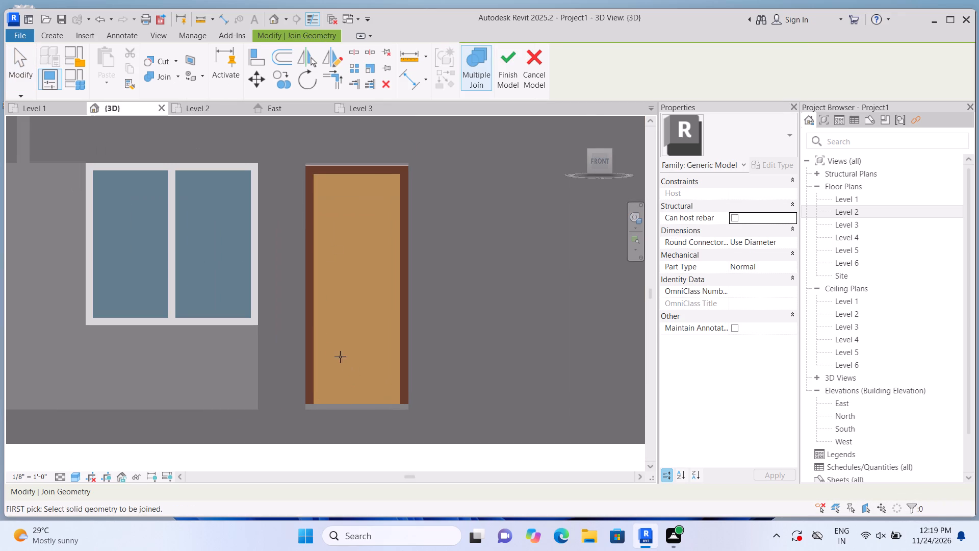
pyautogui.click(299, 319)
pyautogui.click(342, 156)
pyautogui.scroll(-1, 397, 218)
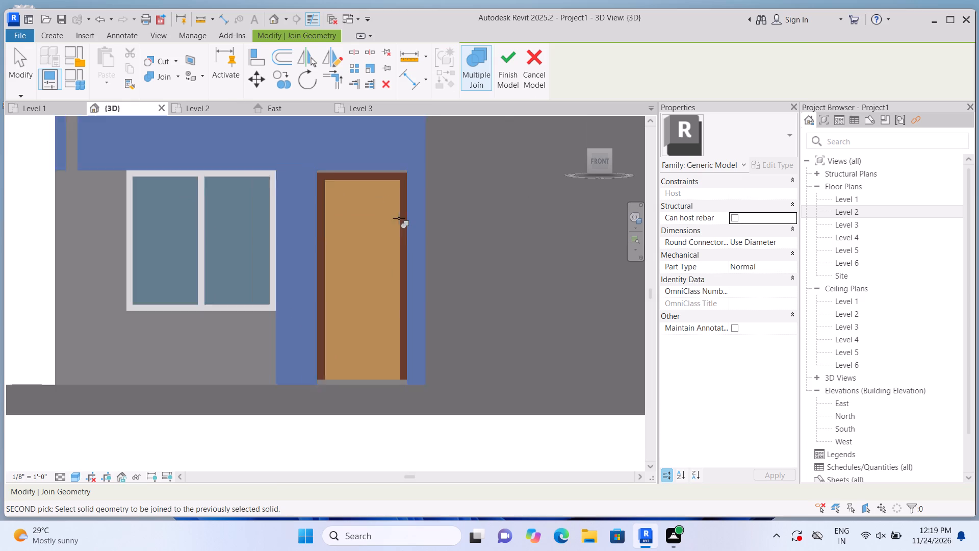
pyautogui.scroll(-2, 399, 218)
pyautogui.click(293, 428)
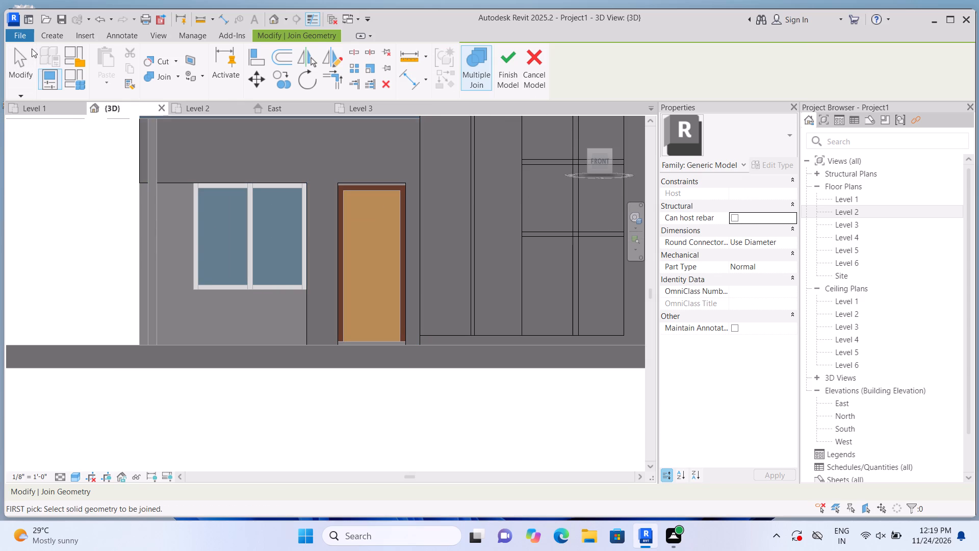
# Extrude a panel 2" deep on the ground-floor wall, 2'-4 1/2" wide and about 7'-1 7/8" high, between the building corner and the window.
pyautogui.click(52, 34)
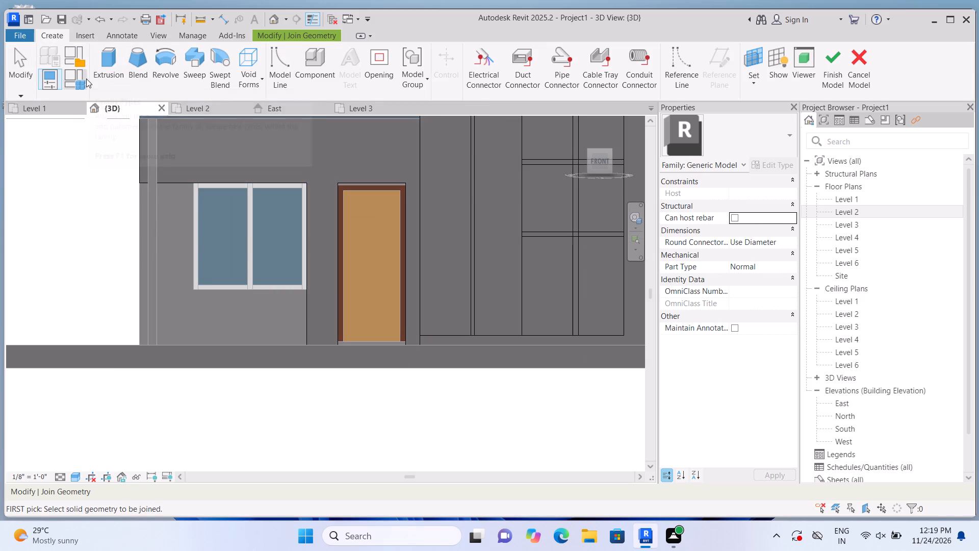
pyautogui.click(107, 67)
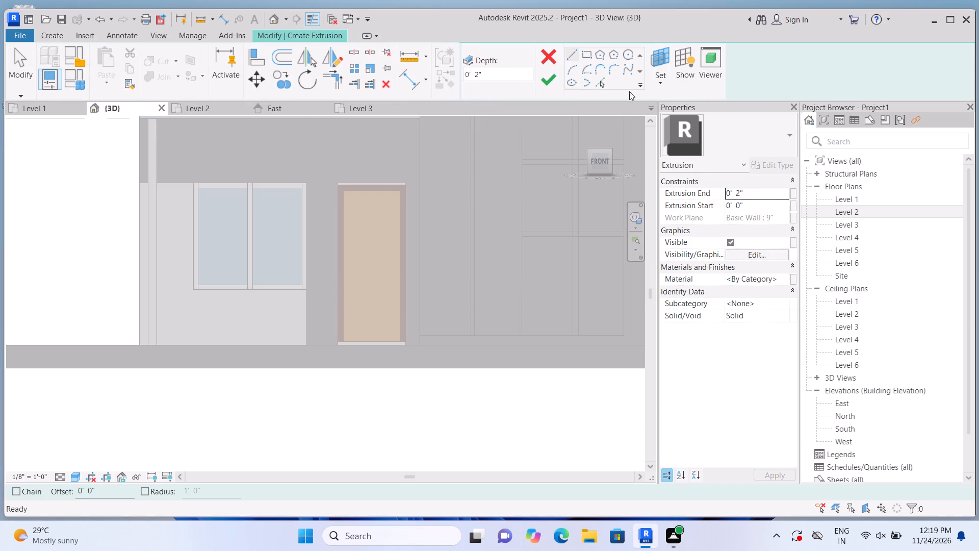
pyautogui.click(667, 82)
pyautogui.click(667, 122)
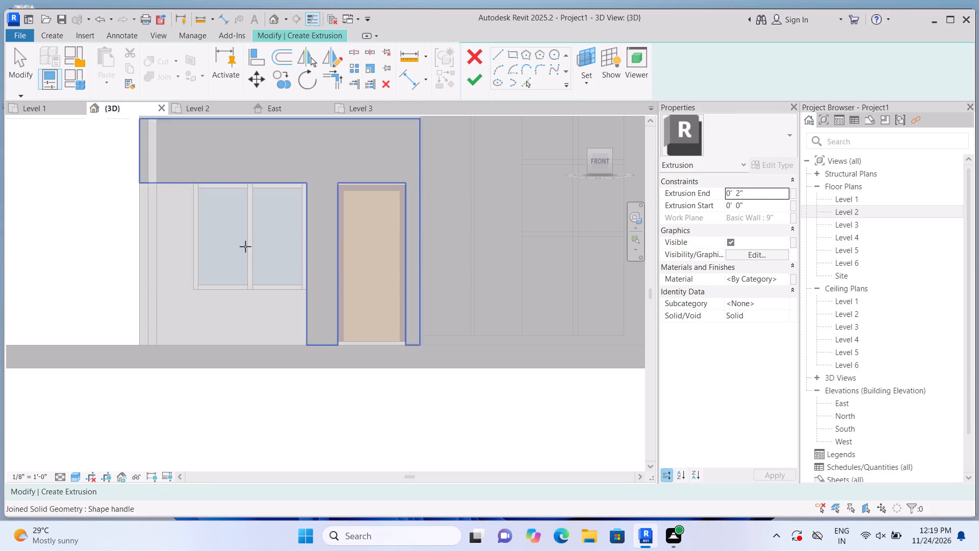
pyautogui.scroll(1, 233, 248)
pyautogui.click(178, 313)
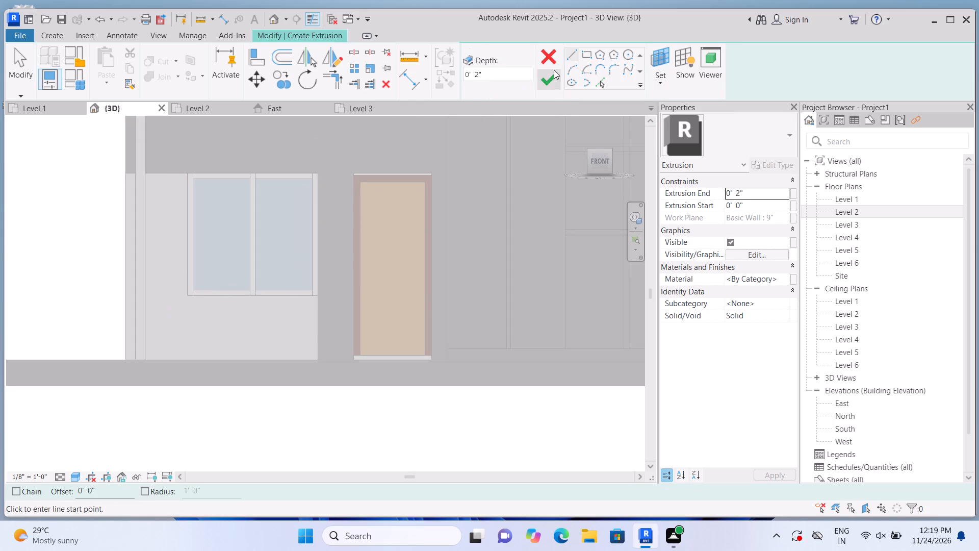
pyautogui.click(586, 54)
pyautogui.scroll(1, 174, 183)
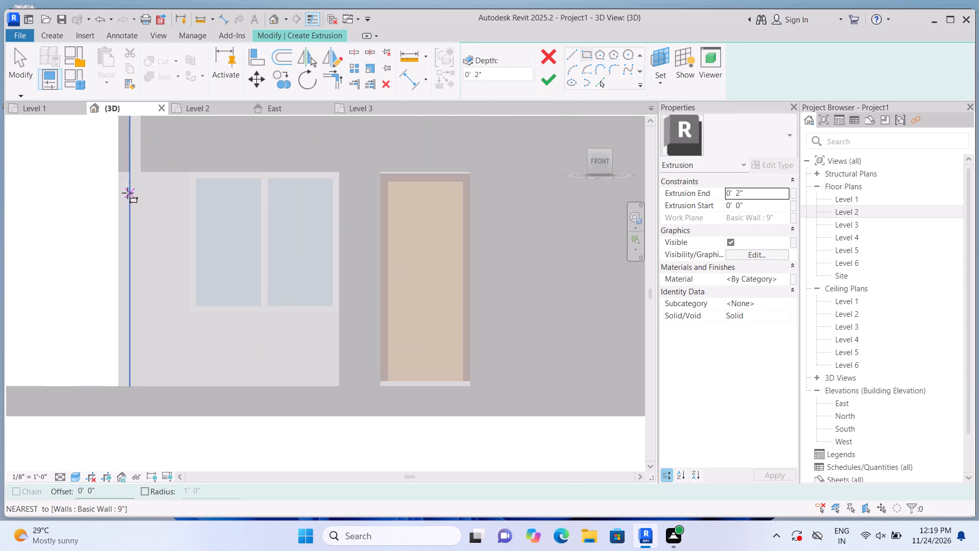
pyautogui.click(116, 174)
pyautogui.scroll(2, 174, 348)
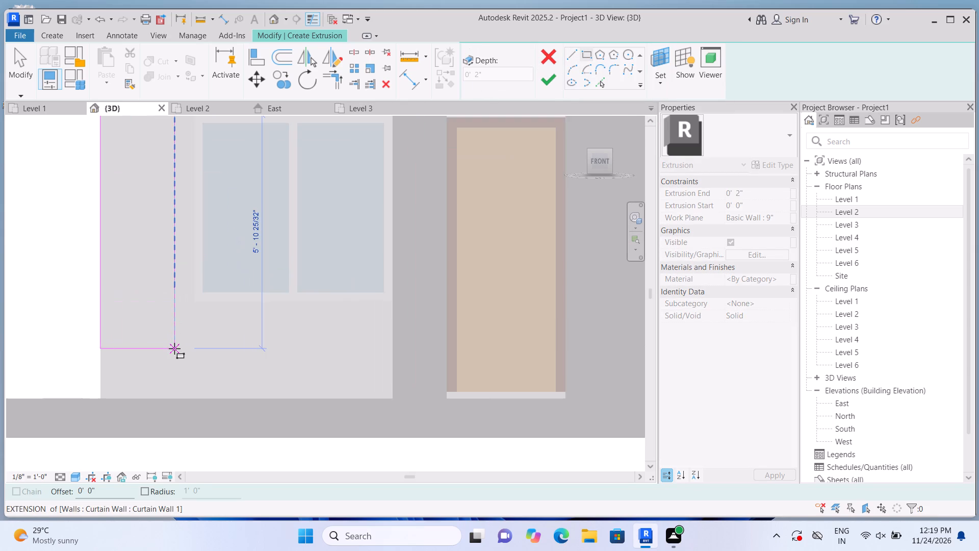
pyautogui.scroll(1, 174, 348)
pyautogui.click(193, 405)
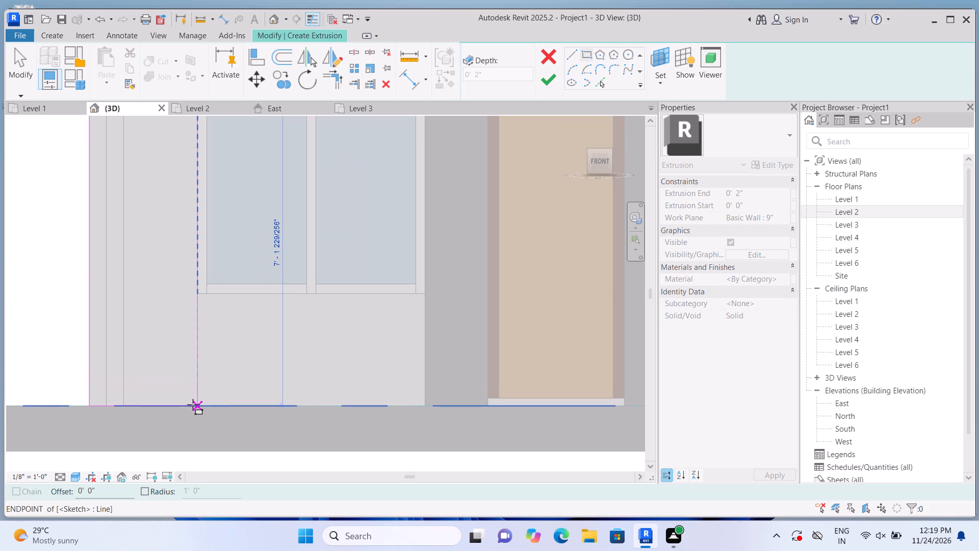
pyautogui.click(548, 77)
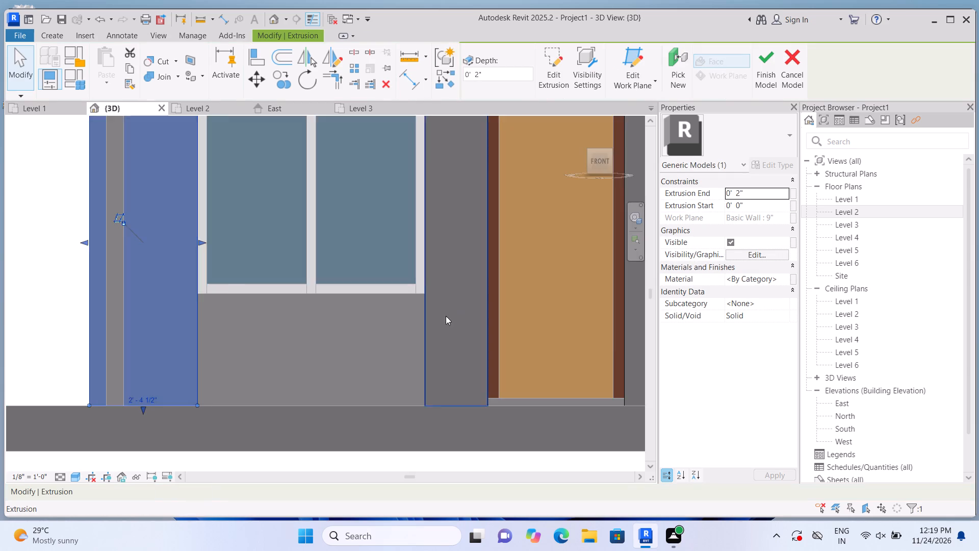
# Join the new corner panel beside the ground-floor window with the raised band above the window and door.
pyautogui.scroll(-2, 446, 317)
pyautogui.scroll(-4, 378, 384)
pyautogui.scroll(2, 460, 196)
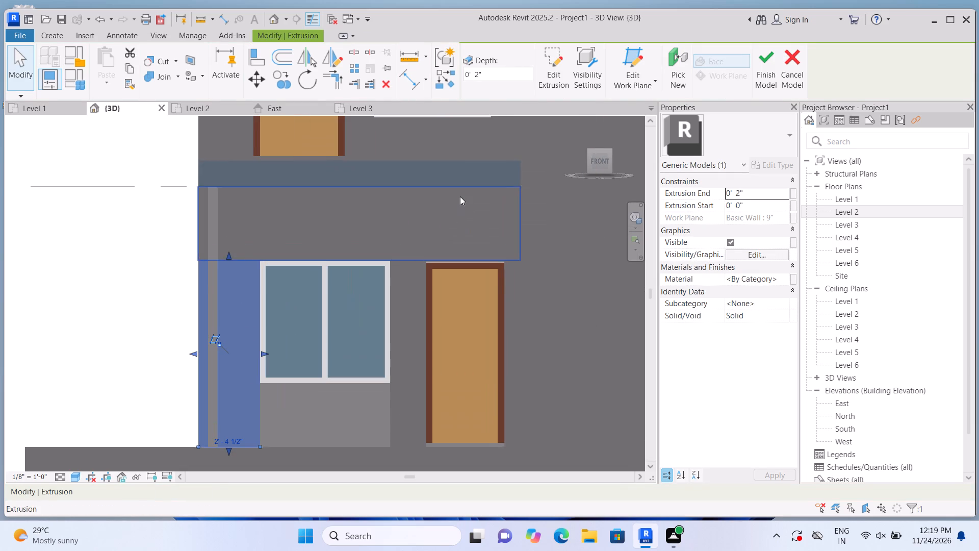
pyautogui.click(174, 79)
pyautogui.click(179, 94)
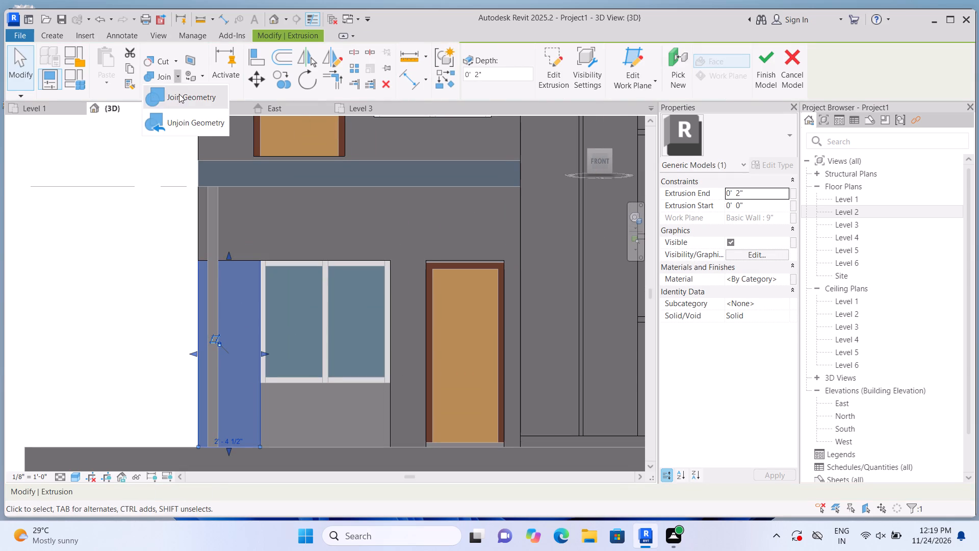
pyautogui.click(207, 305)
pyautogui.click(233, 222)
pyautogui.scroll(-1, 235, 208)
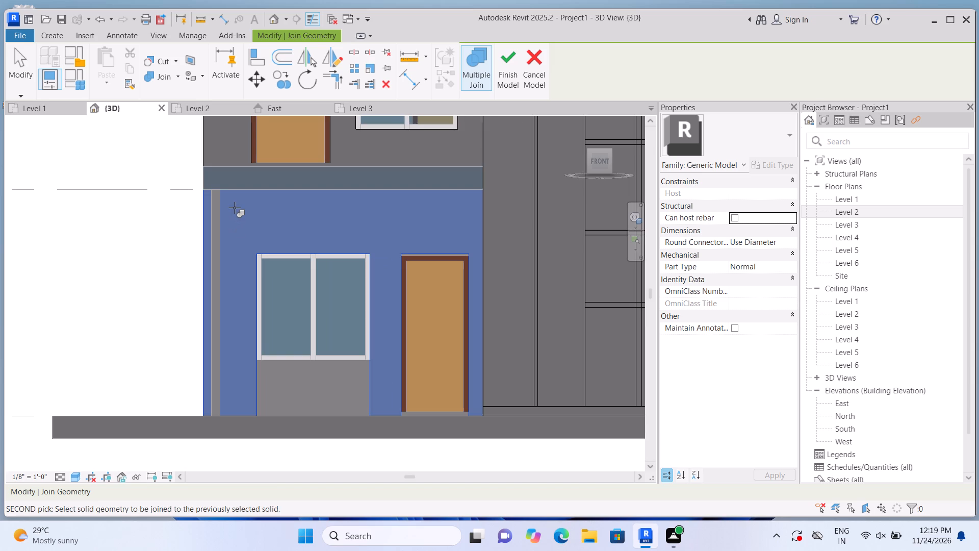
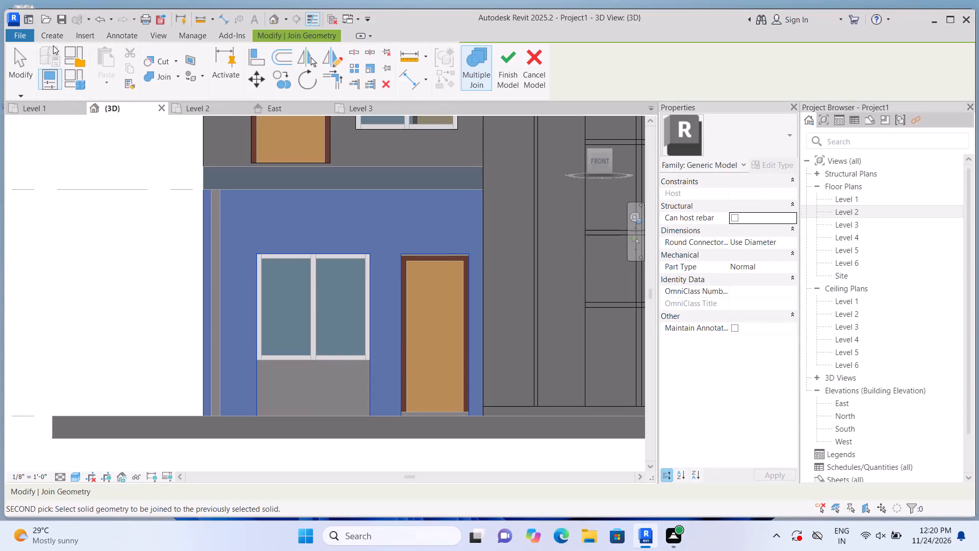
# Extrude a threshold strip 2" deep and 3'-0" wide on the wall below the ground-floor door, filling the gap down to the ground line.
pyautogui.click(57, 34)
pyautogui.click(102, 59)
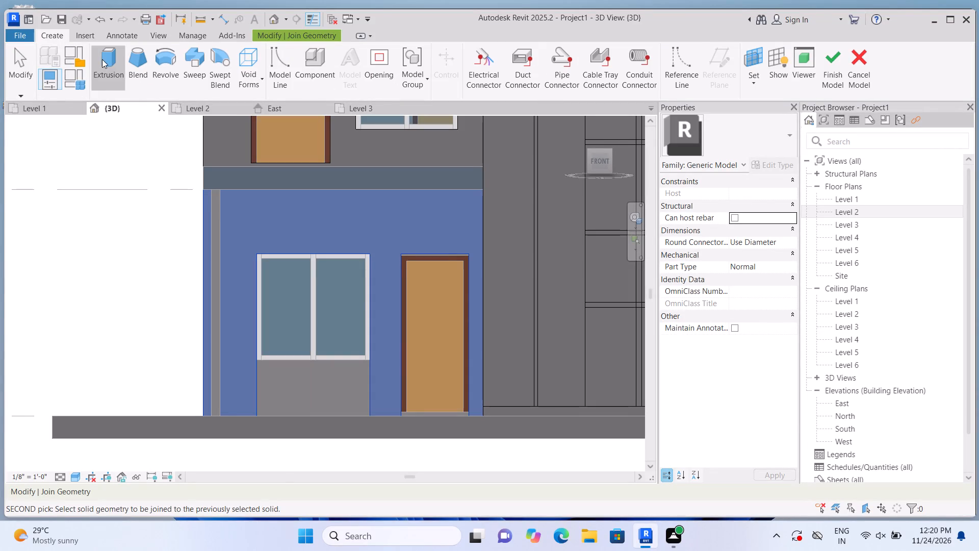
pyautogui.click(667, 84)
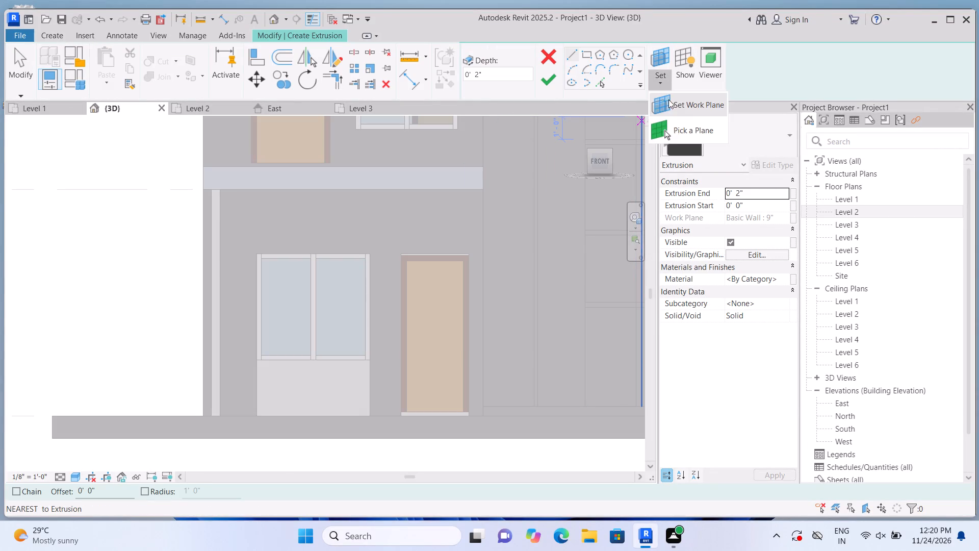
pyautogui.click(673, 128)
pyautogui.scroll(1, 434, 423)
pyautogui.click(316, 394)
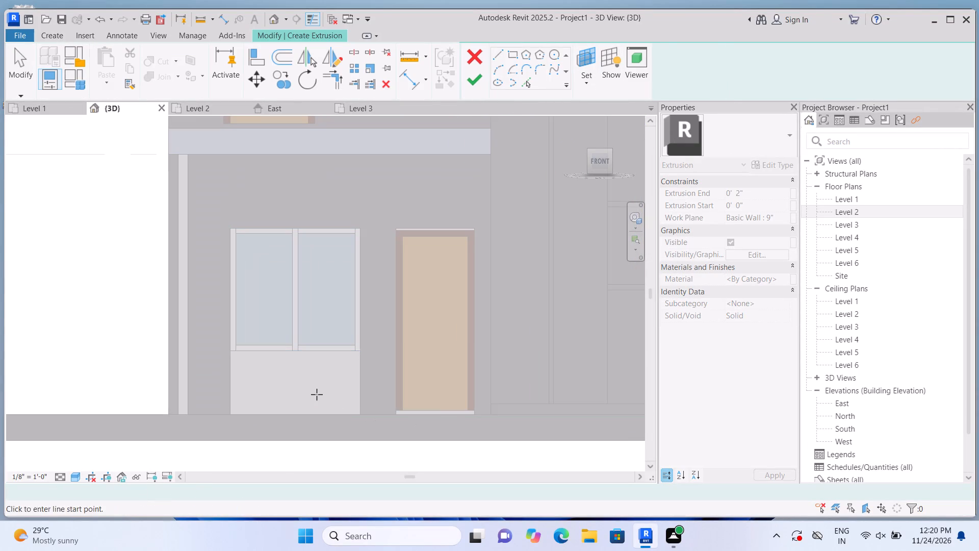
pyautogui.scroll(8, 405, 413)
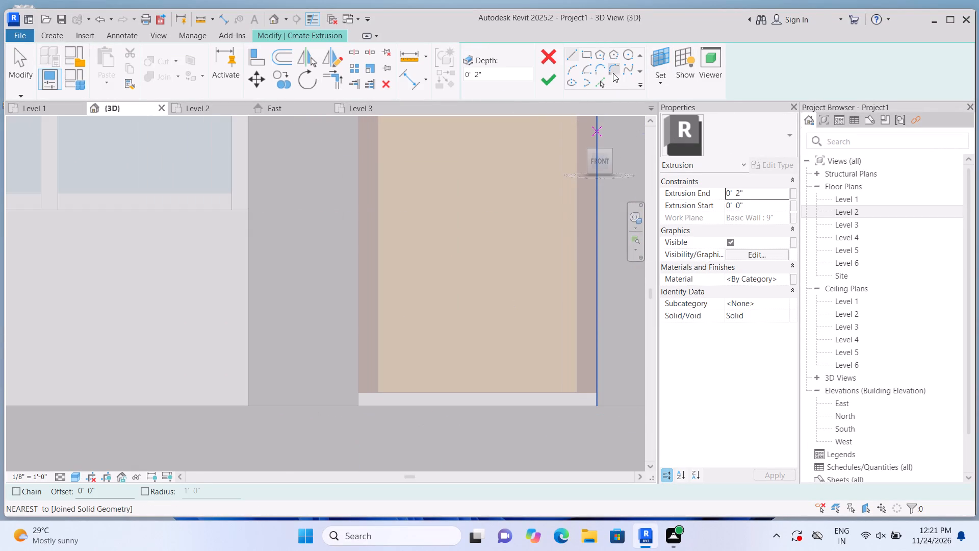
pyautogui.click(589, 55)
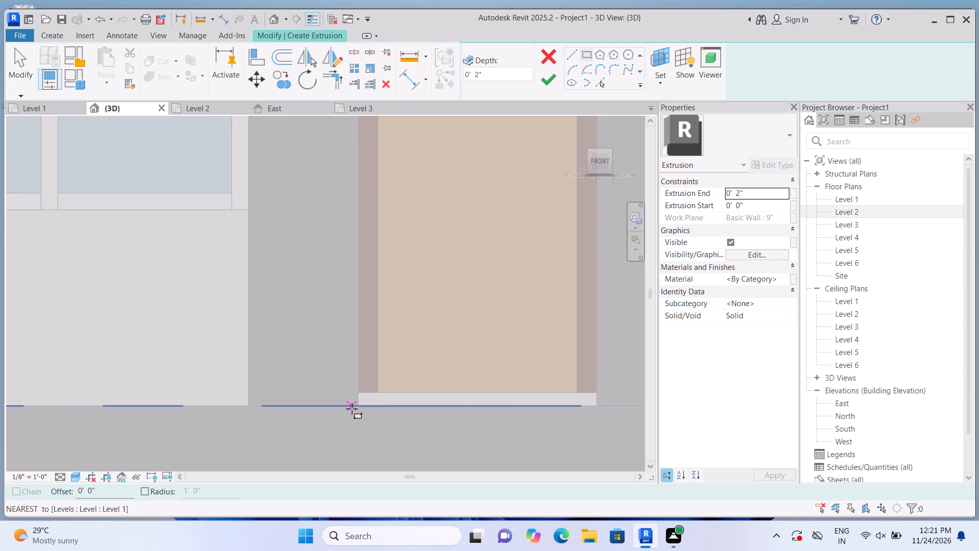
pyautogui.scroll(4, 352, 409)
pyautogui.click(359, 377)
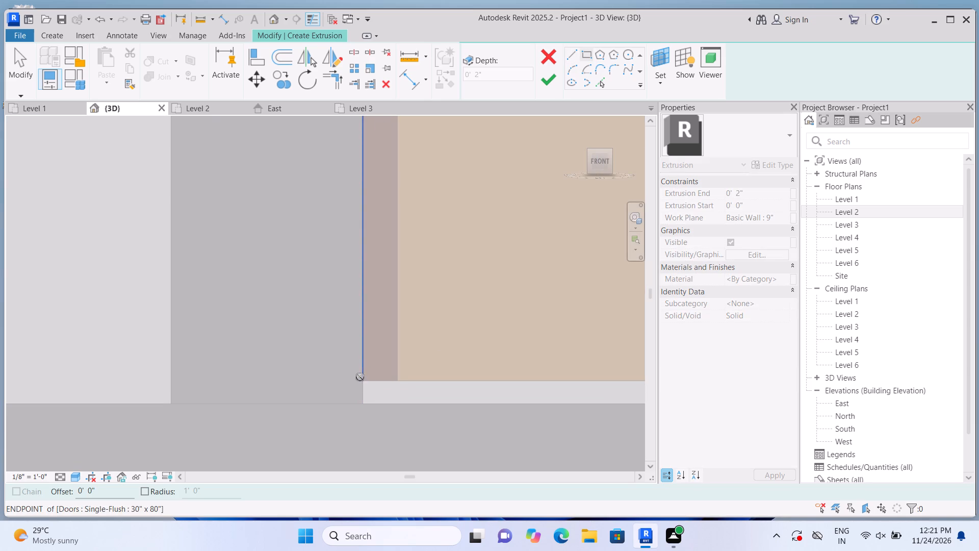
pyautogui.scroll(-6, 364, 389)
pyautogui.scroll(4, 507, 393)
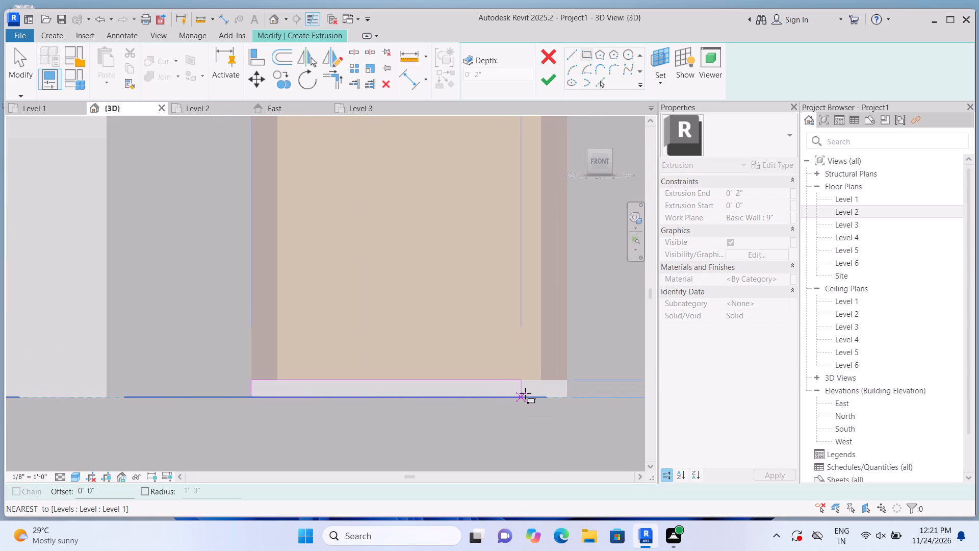
pyautogui.scroll(5, 525, 393)
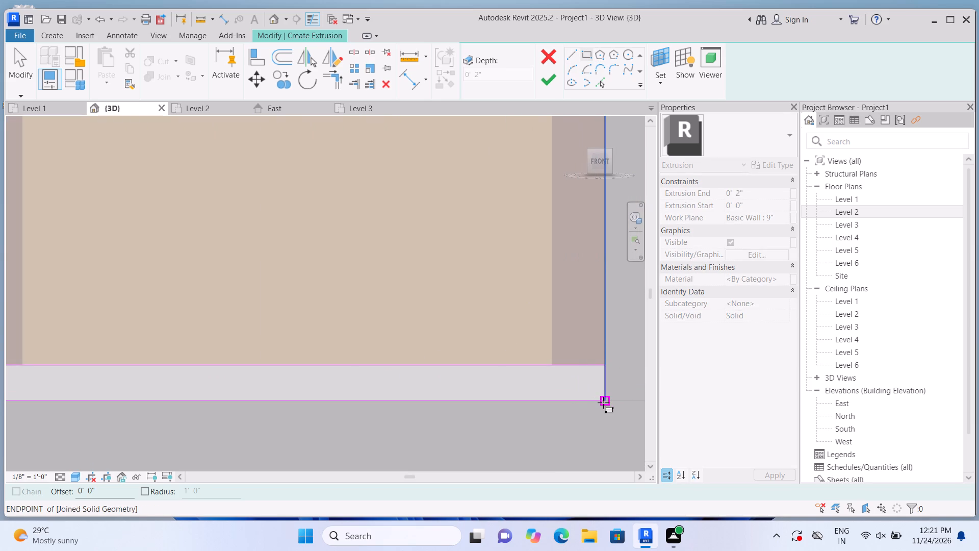
pyautogui.click(603, 403)
pyautogui.click(547, 80)
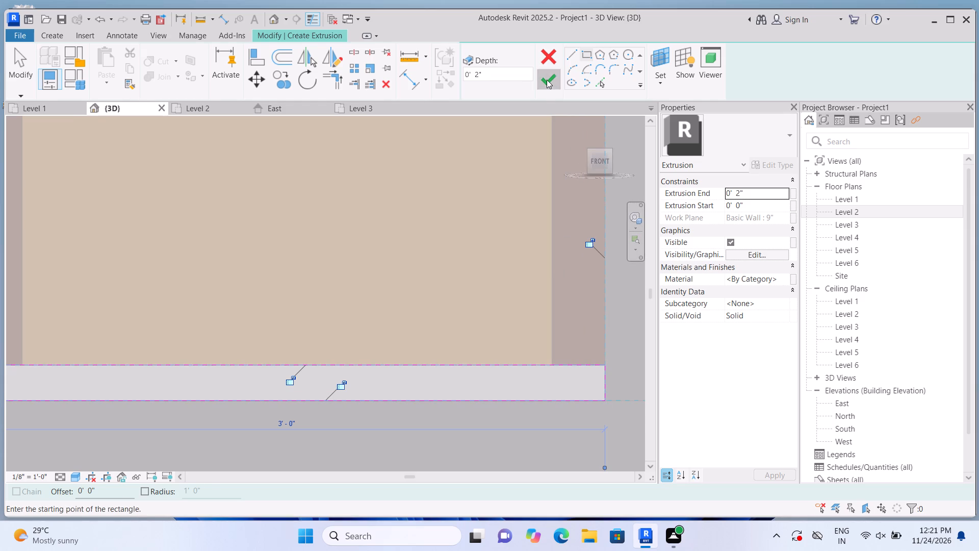
pyautogui.scroll(-7, 461, 455)
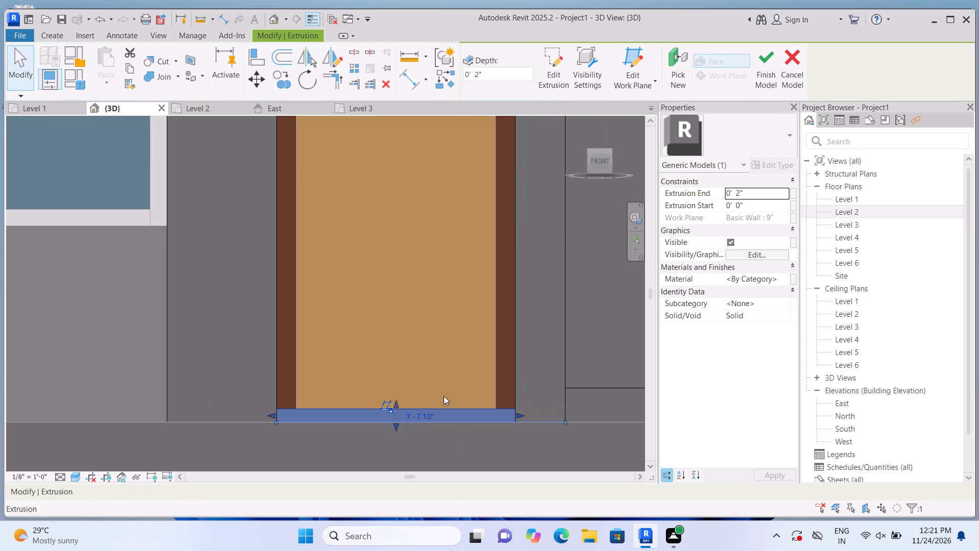
# Join the strip below the ground-floor door with the raised surround around the door.
pyautogui.click(181, 72)
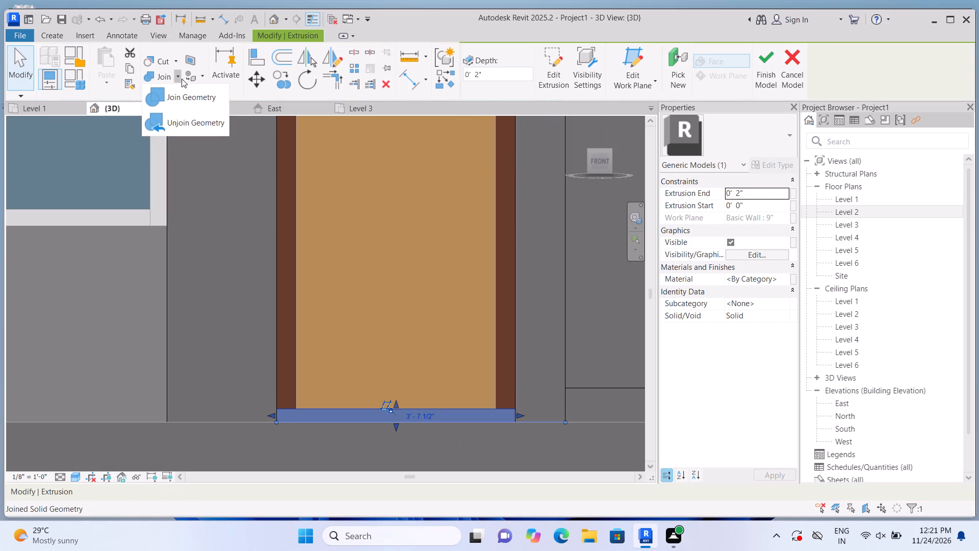
pyautogui.click(184, 86)
pyautogui.click(378, 424)
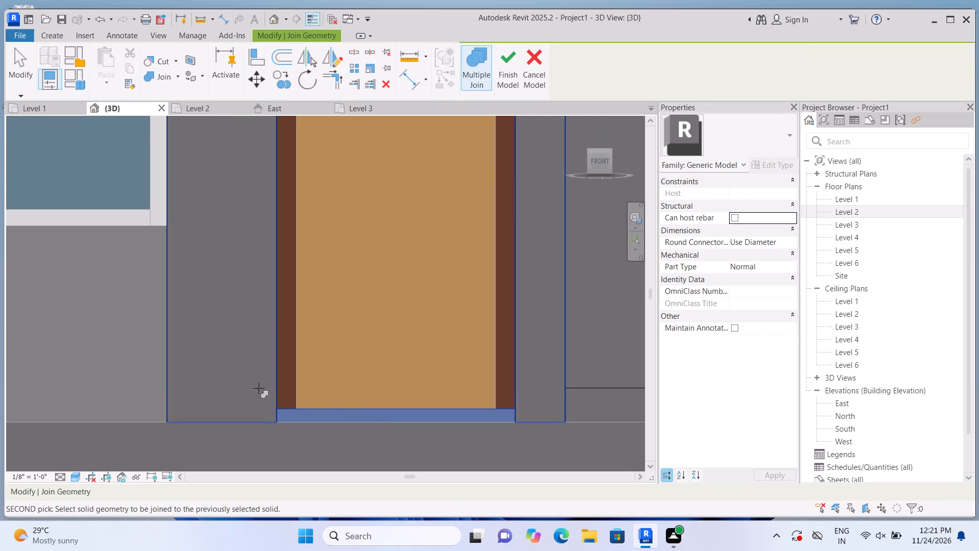
pyautogui.click(247, 380)
pyautogui.scroll(-5, 374, 409)
pyautogui.scroll(-3, 450, 381)
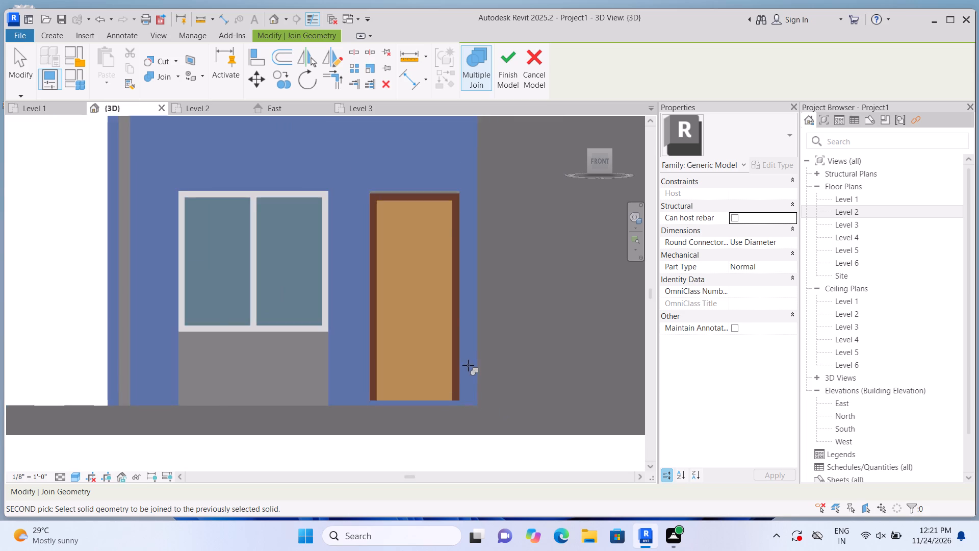
pyautogui.scroll(-1, 468, 365)
pyautogui.click(418, 451)
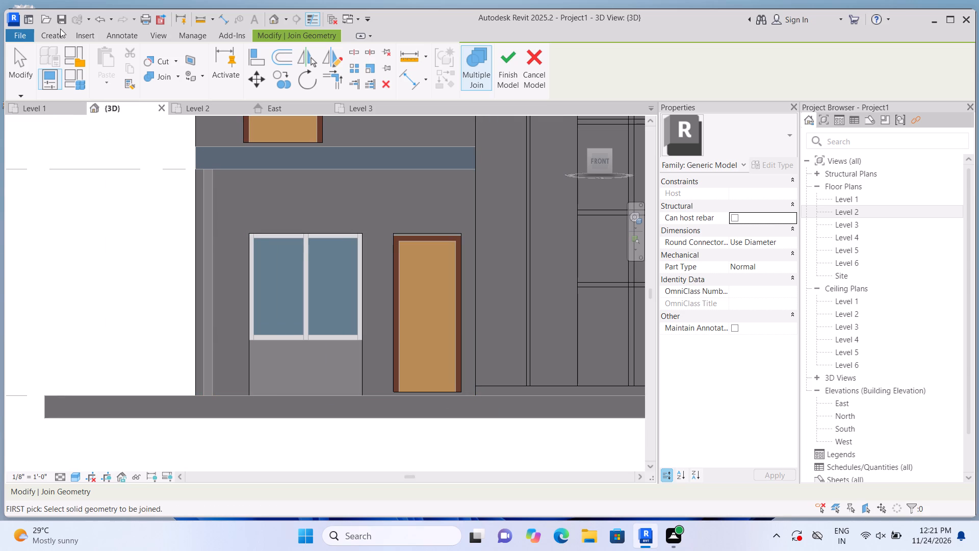
# Extrude a panel 2" deep below the ground-floor window, spanning the window's full width from its lower edge down to the ground line.
pyautogui.click(55, 38)
pyautogui.click(119, 53)
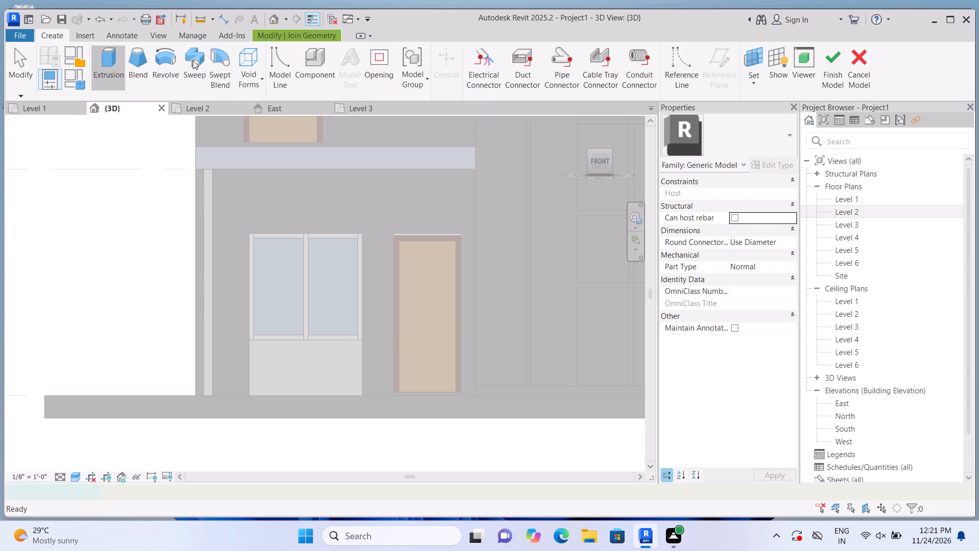
pyautogui.click(652, 84)
pyautogui.click(664, 127)
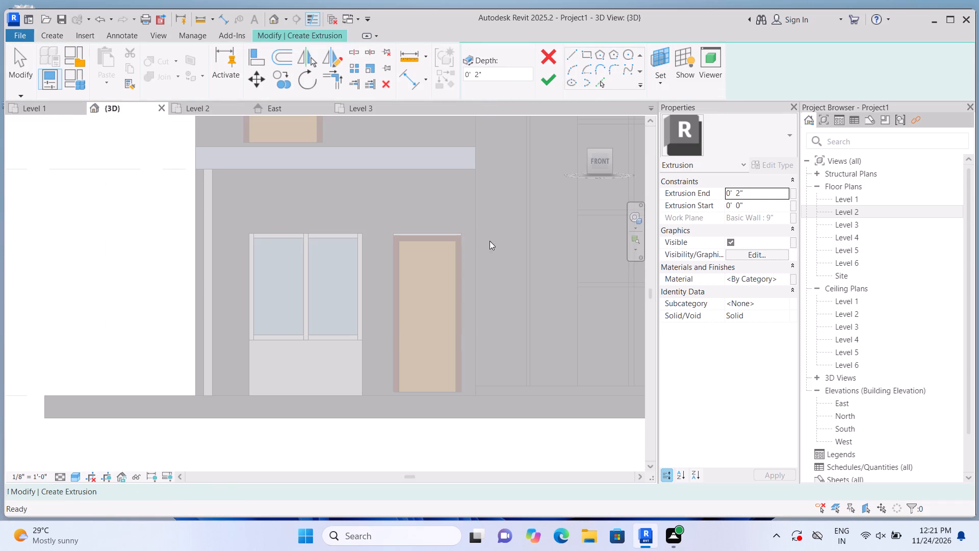
pyautogui.scroll(1, 367, 337)
pyautogui.click(327, 364)
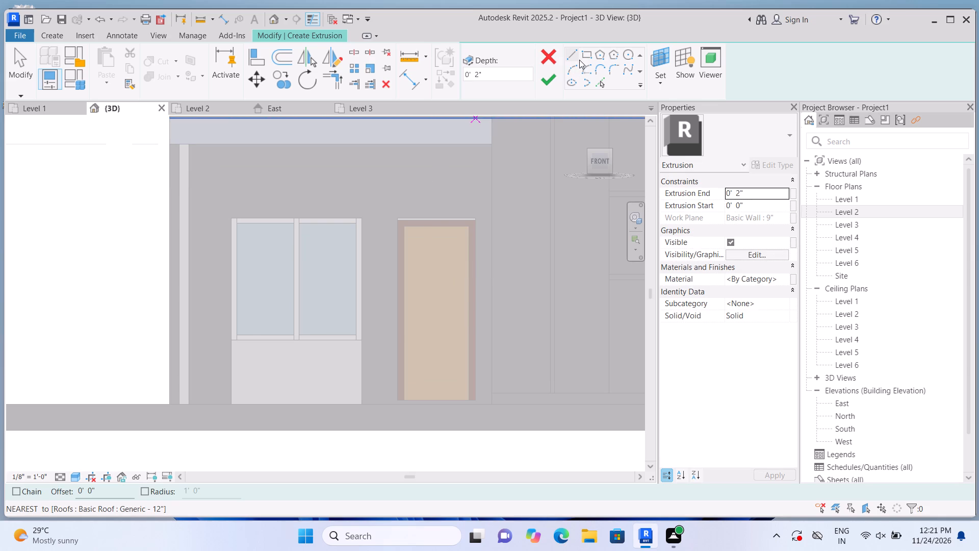
pyautogui.click(581, 59)
pyautogui.scroll(3, 272, 345)
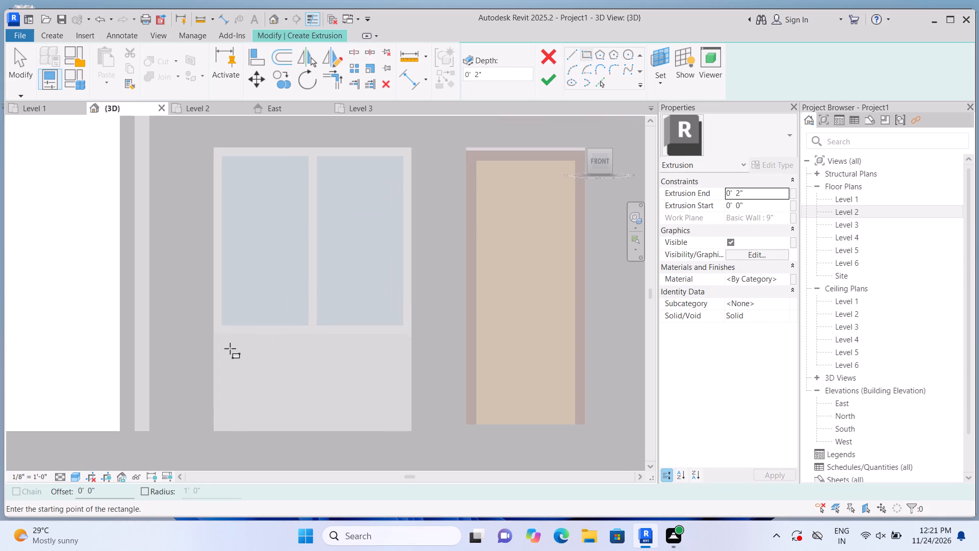
pyautogui.click(210, 332)
pyautogui.scroll(1, 307, 393)
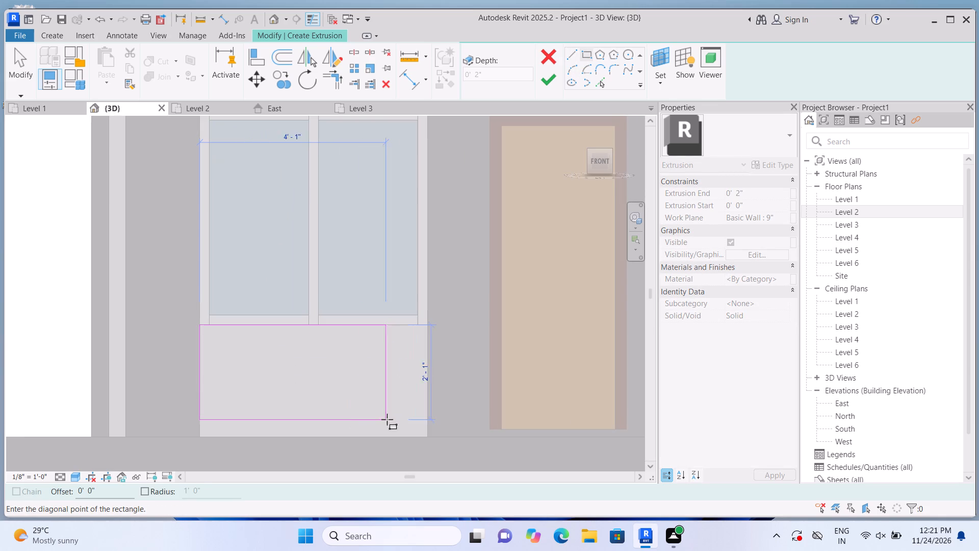
pyautogui.doubleClick(424, 436)
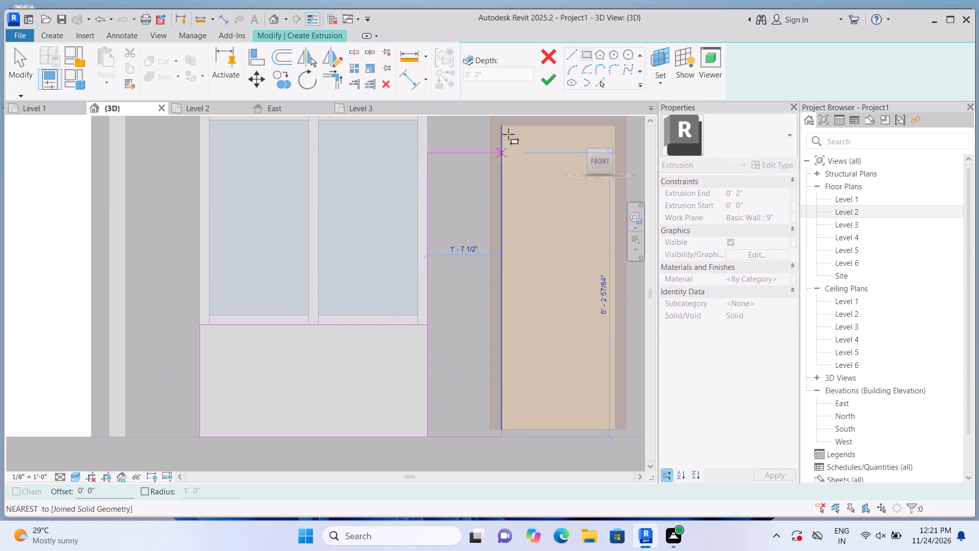
pyautogui.click(548, 80)
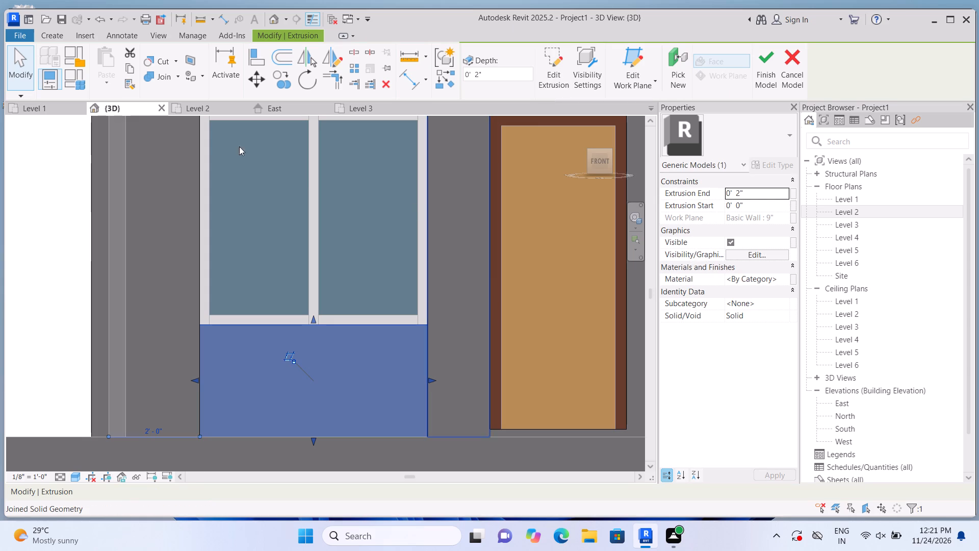
# Join the panel below the ground-floor window with the raised surround around the window and door.
pyautogui.click(178, 74)
pyautogui.click(179, 96)
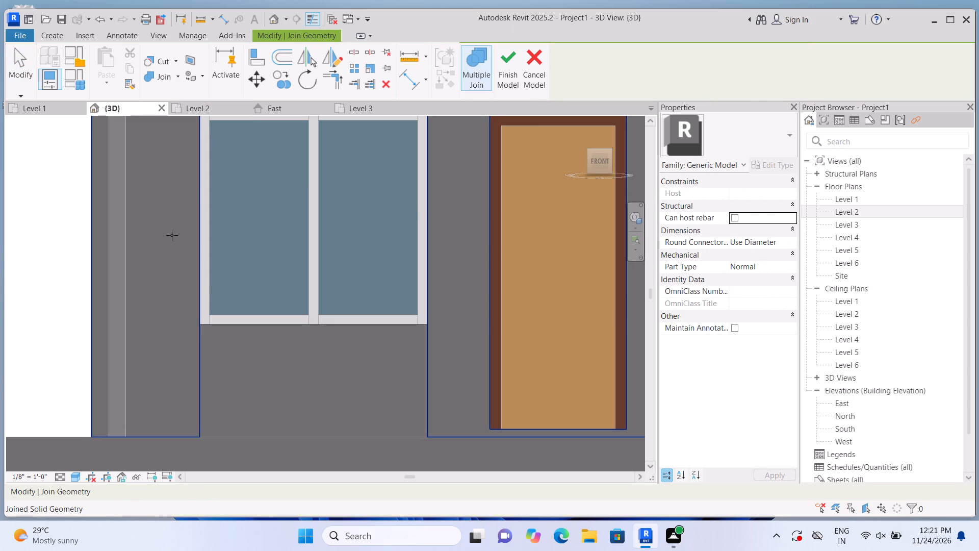
pyautogui.click(172, 235)
pyautogui.click(264, 344)
pyautogui.scroll(-6, 294, 355)
pyautogui.click(145, 327)
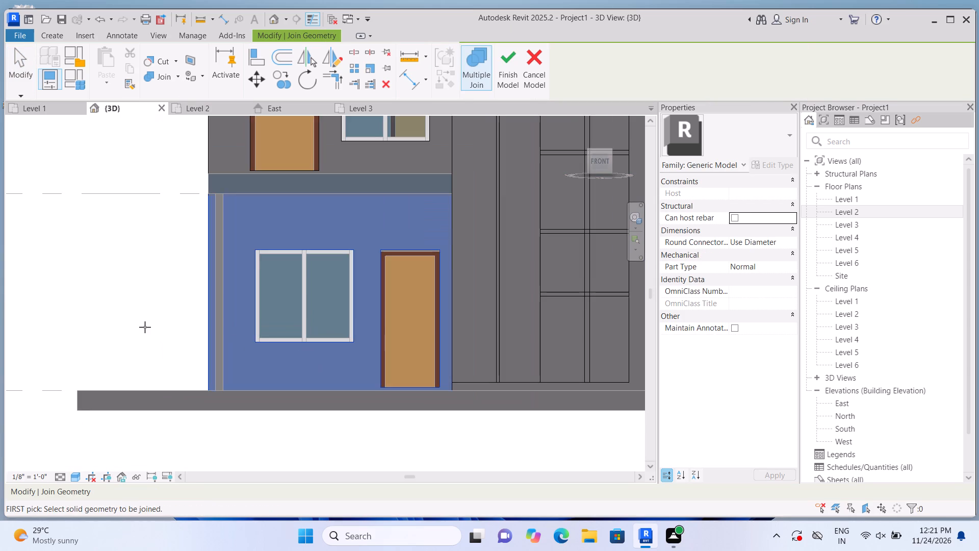
# Examine the whole front facade, including the two-storey wing's door and window surrounds and the tall feature wall.
pyautogui.scroll(-7, 145, 317)
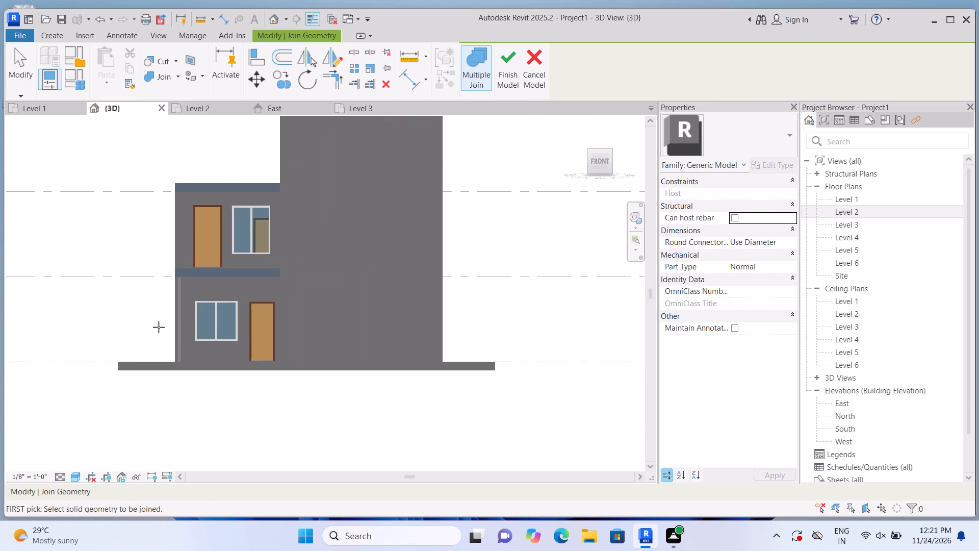
pyautogui.scroll(-3, 177, 168)
pyautogui.moveTo(181, 162); pyautogui.dragTo(204, 239, button='middle')
pyautogui.scroll(2, 190, 289)
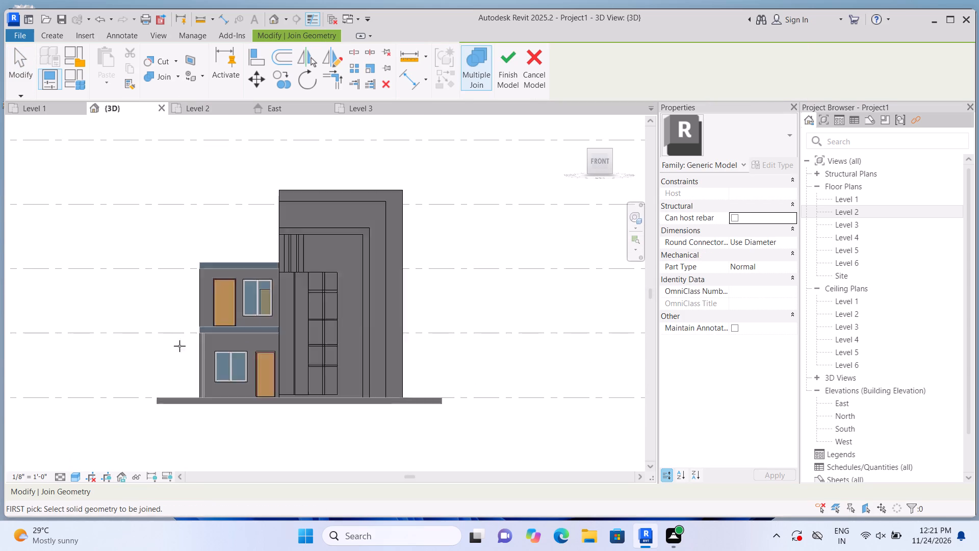
pyautogui.scroll(1, 179, 346)
pyautogui.scroll(1, 173, 396)
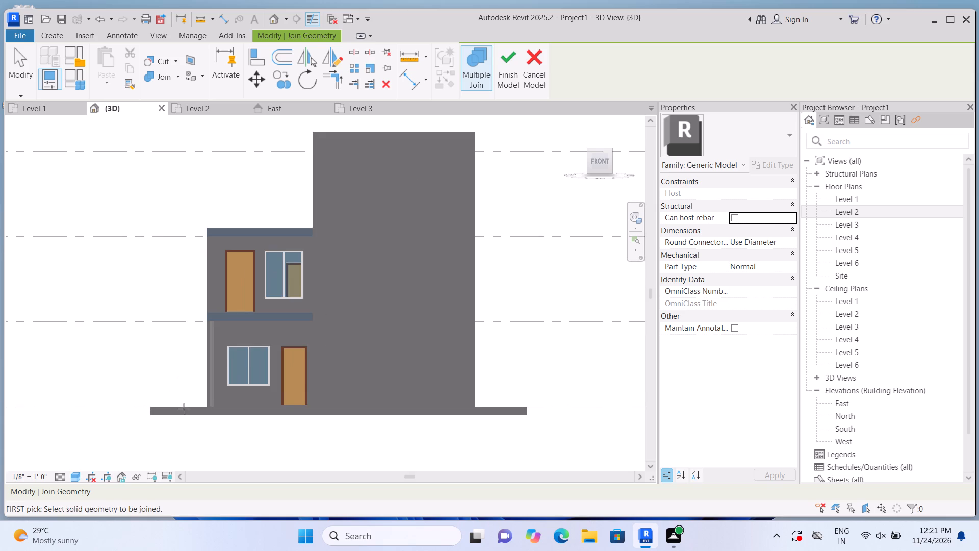
pyautogui.scroll(2, 202, 384)
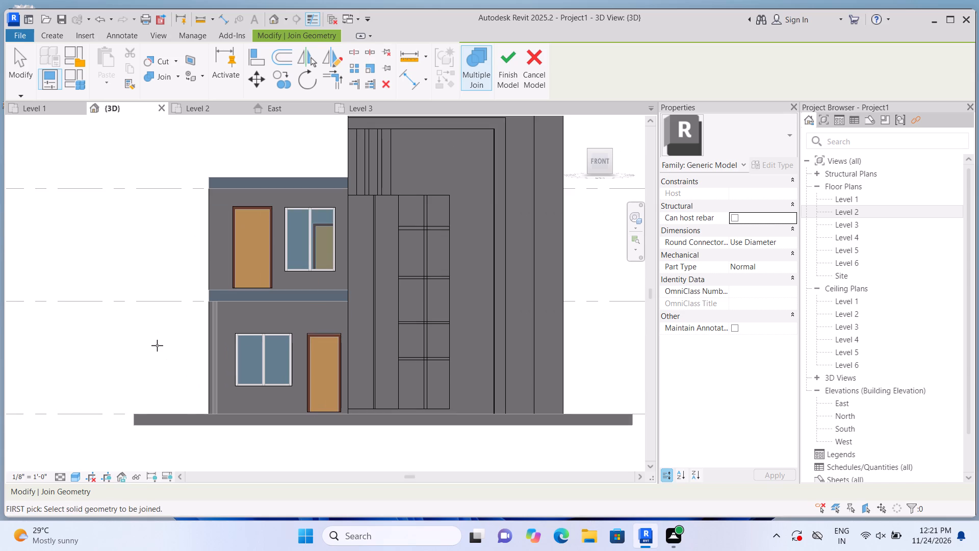
pyautogui.scroll(-3, 157, 345)
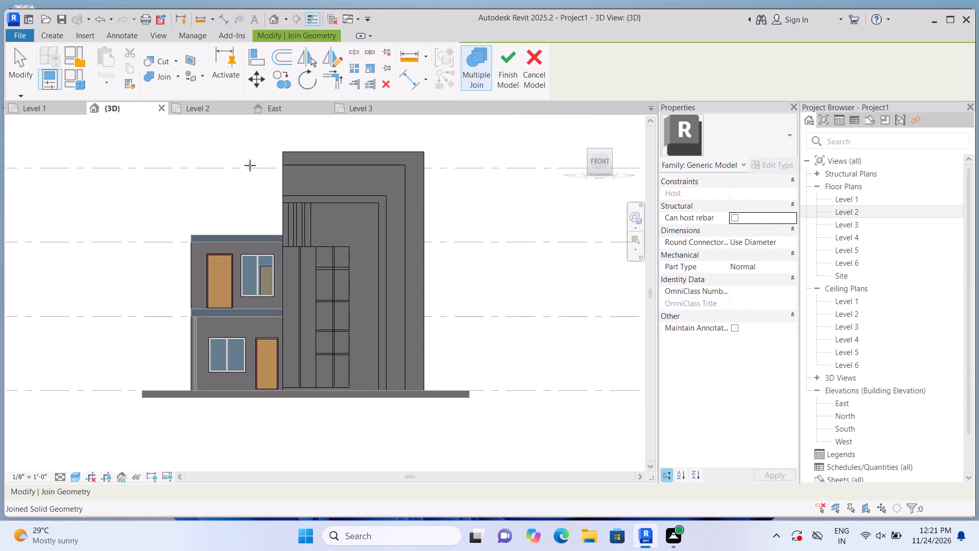
pyautogui.scroll(1, 250, 165)
pyautogui.scroll(-1, 256, 173)
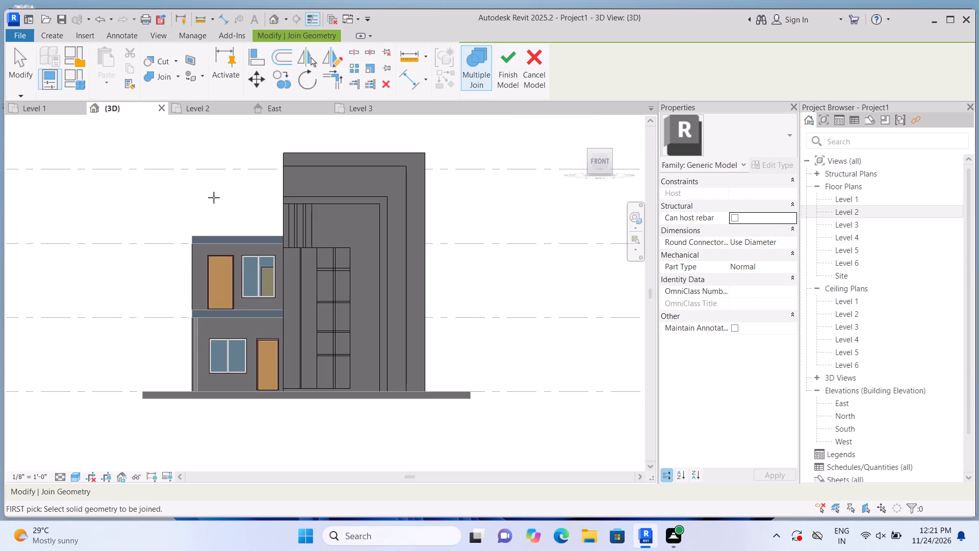
pyautogui.scroll(1, 214, 197)
pyautogui.scroll(-1, 216, 198)
pyautogui.scroll(1, 177, 245)
pyautogui.scroll(-1, 179, 254)
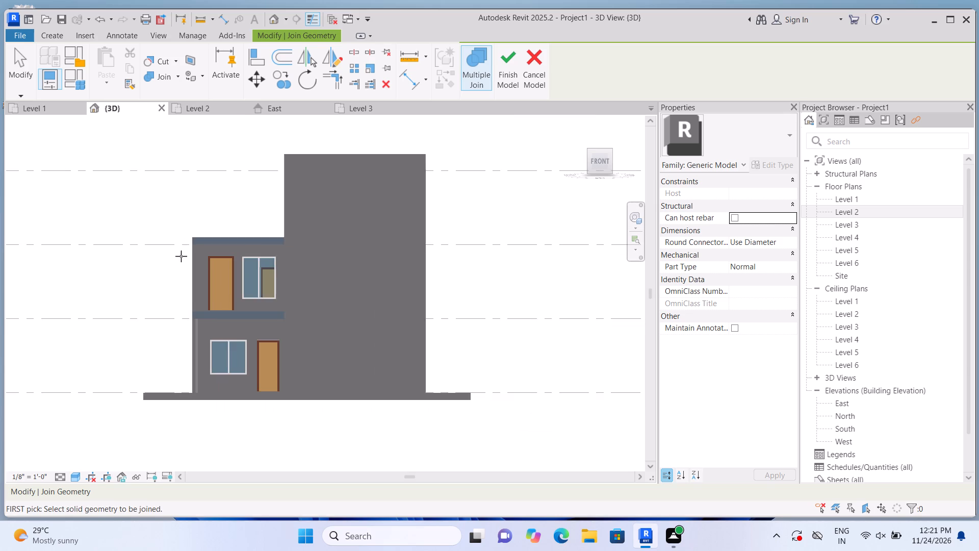
pyautogui.scroll(1, 166, 277)
pyautogui.scroll(-1, 173, 284)
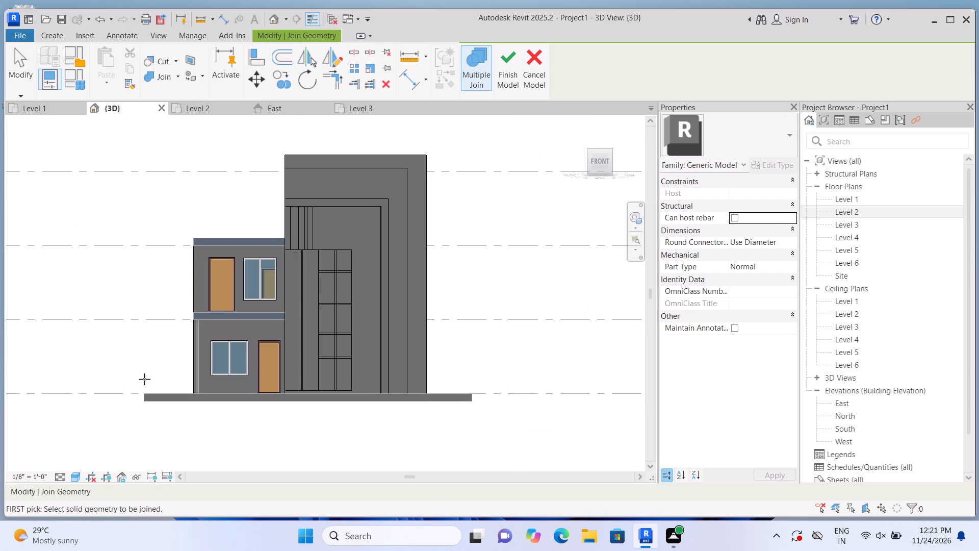
pyautogui.scroll(1, 143, 382)
pyautogui.scroll(-1, 143, 383)
pyautogui.scroll(1, 163, 251)
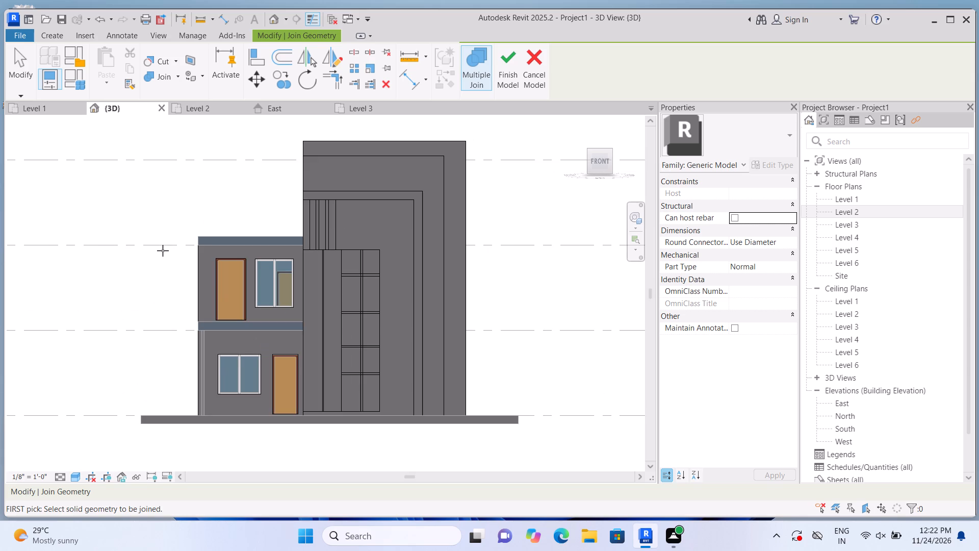
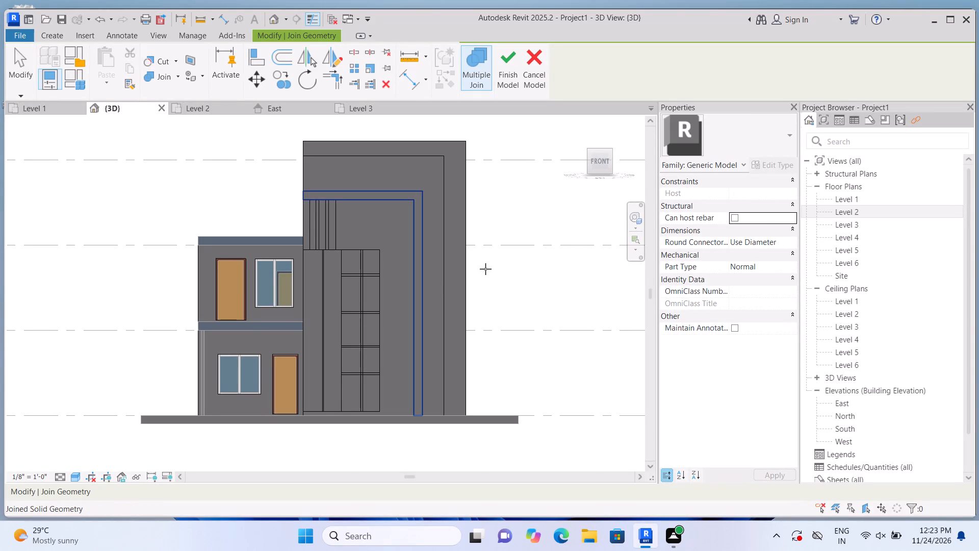
# Extrude a rectangular band 2" deep, 12'-4 1/2" wide and 1'-0" high, over the two-storey wing's front roof edge.
pyautogui.scroll(1, 308, 252)
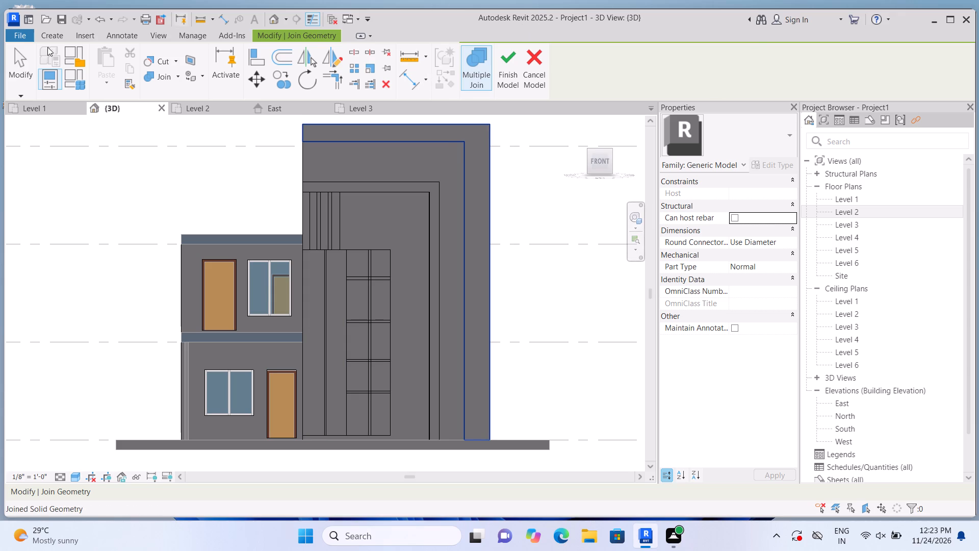
pyautogui.click(63, 40)
pyautogui.click(94, 61)
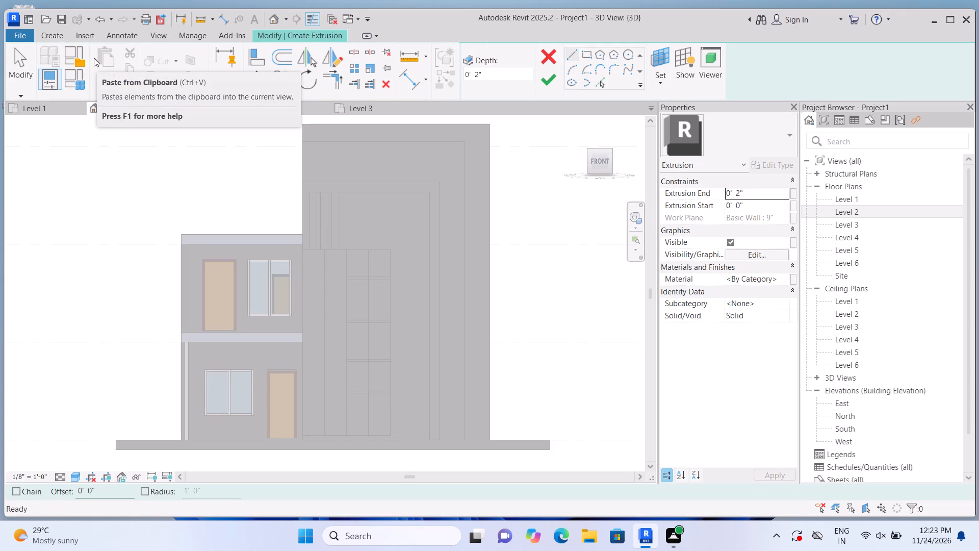
pyautogui.click(656, 88)
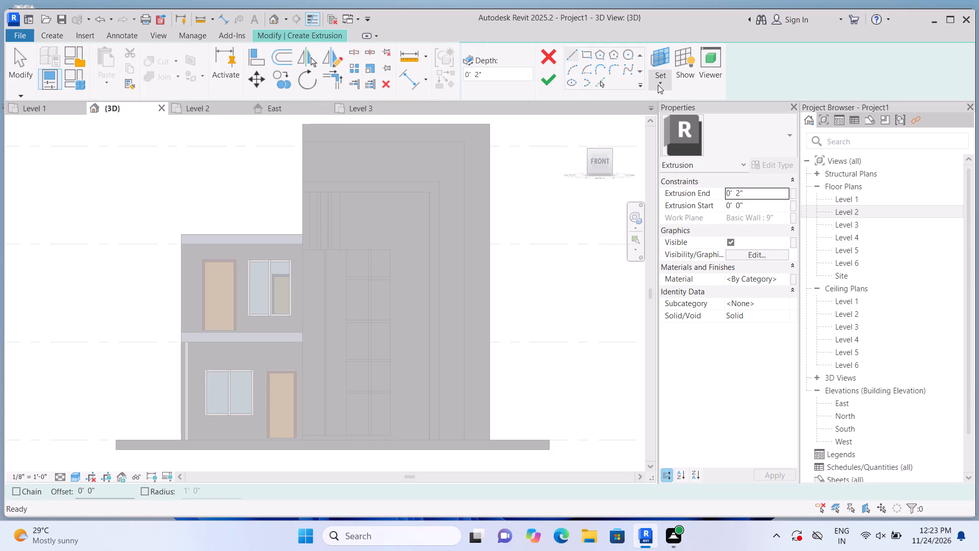
pyautogui.click(664, 131)
pyautogui.scroll(2, 242, 254)
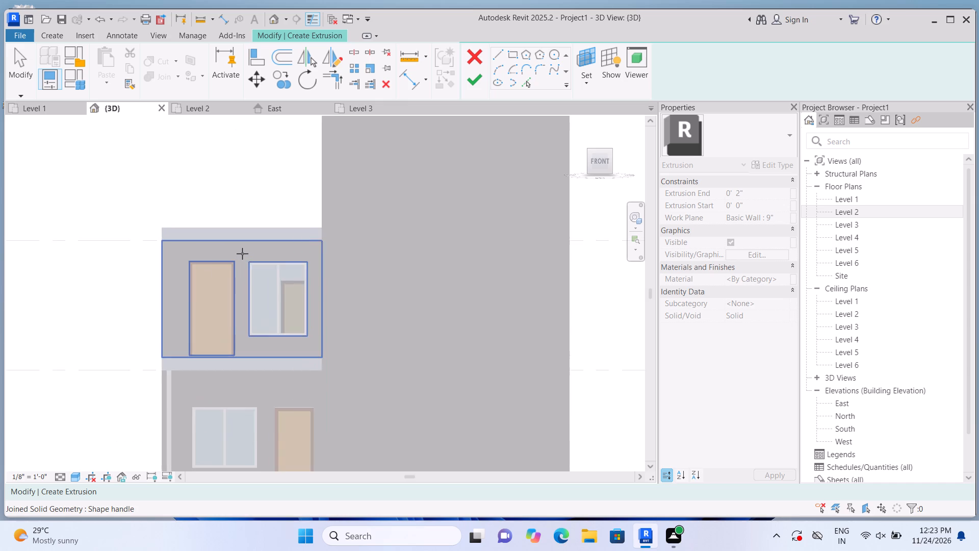
pyautogui.scroll(1, 242, 254)
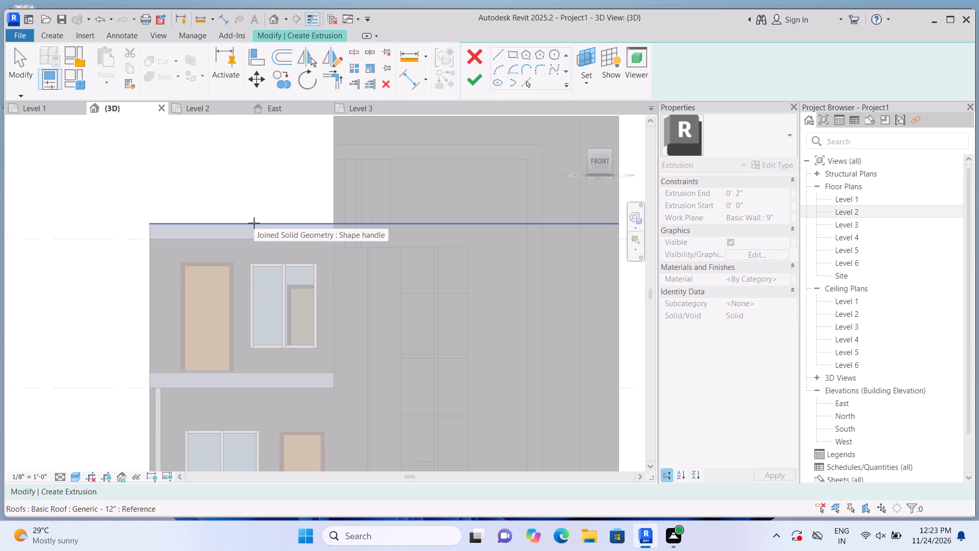
pyautogui.click(323, 231)
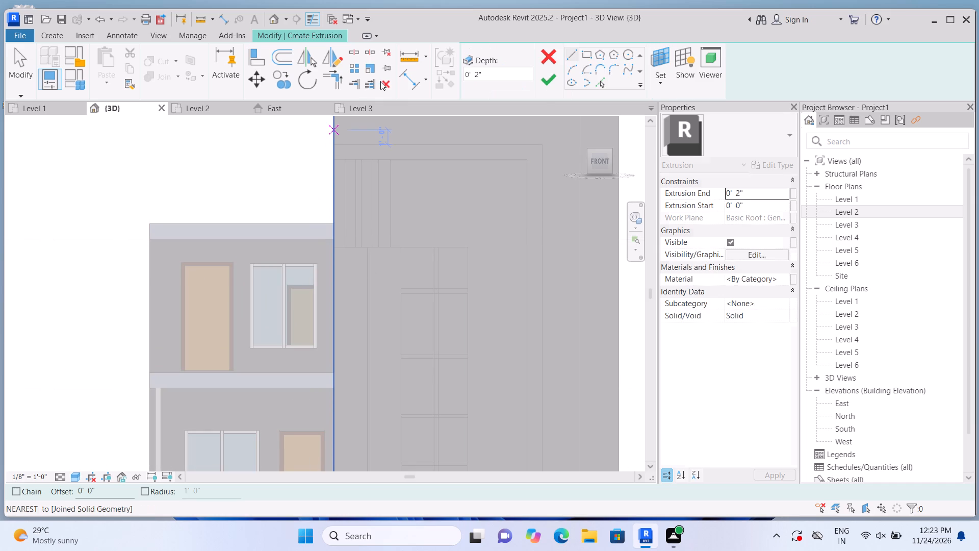
pyautogui.click(589, 52)
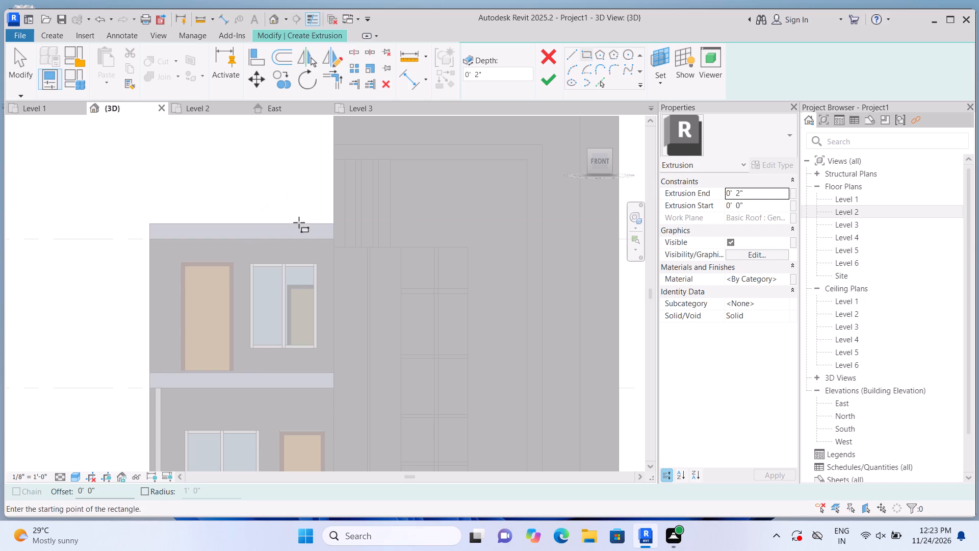
pyautogui.click(332, 239)
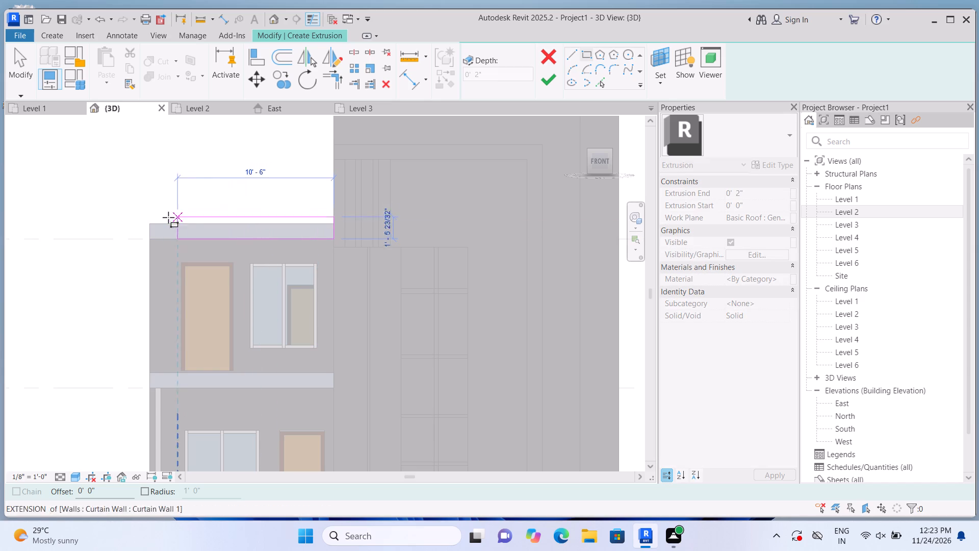
pyautogui.click(152, 222)
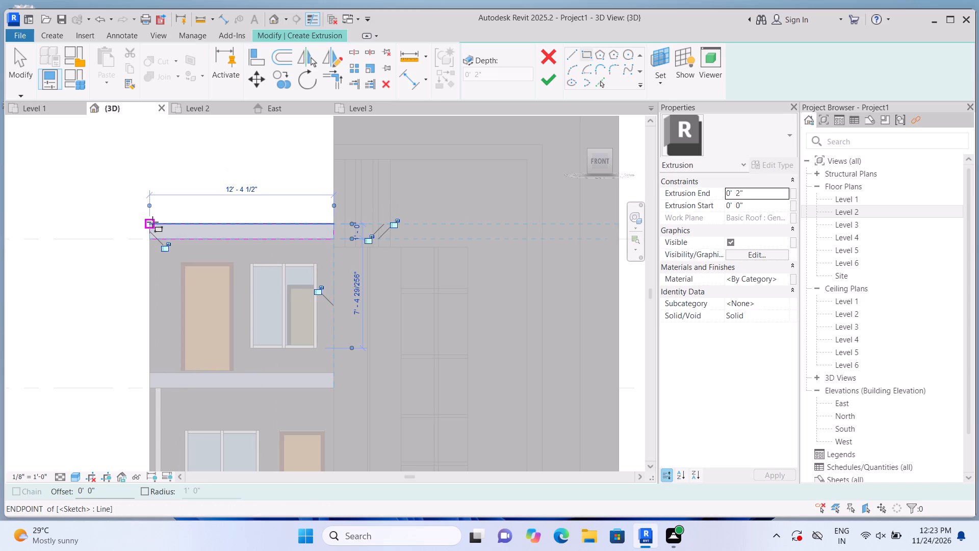
pyautogui.click(555, 74)
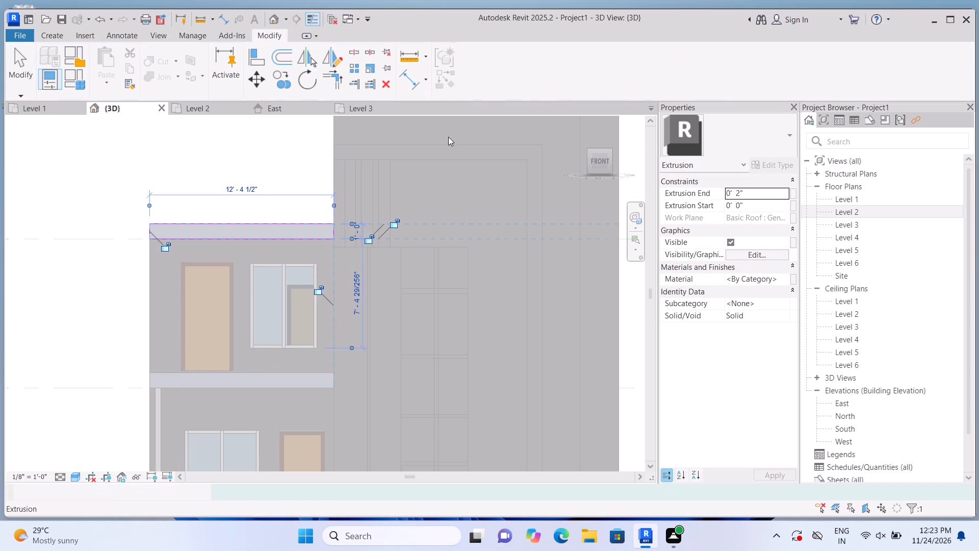
pyautogui.scroll(-3, 261, 177)
pyautogui.click(166, 278)
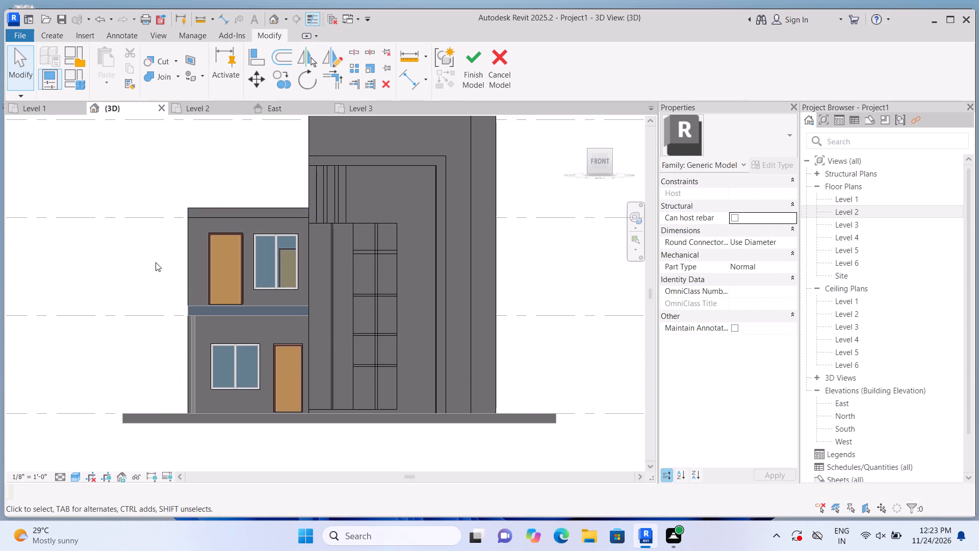
# Extrude a 2" deep rectangular band, 12'-4 1/2" by 1'-0", over the front edge of the wing's canopy between the two storeys.
pyautogui.scroll(1, 153, 261)
pyautogui.click(44, 35)
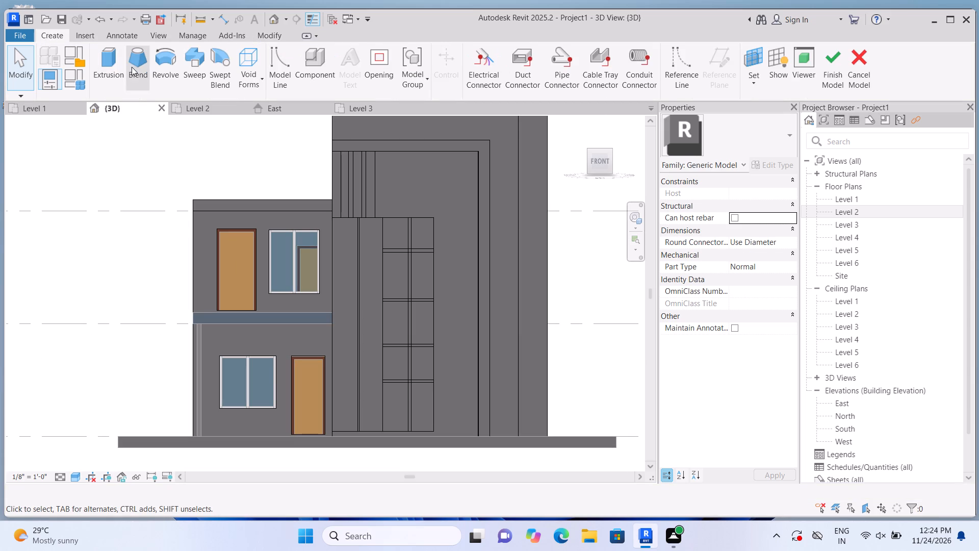
pyautogui.click(114, 70)
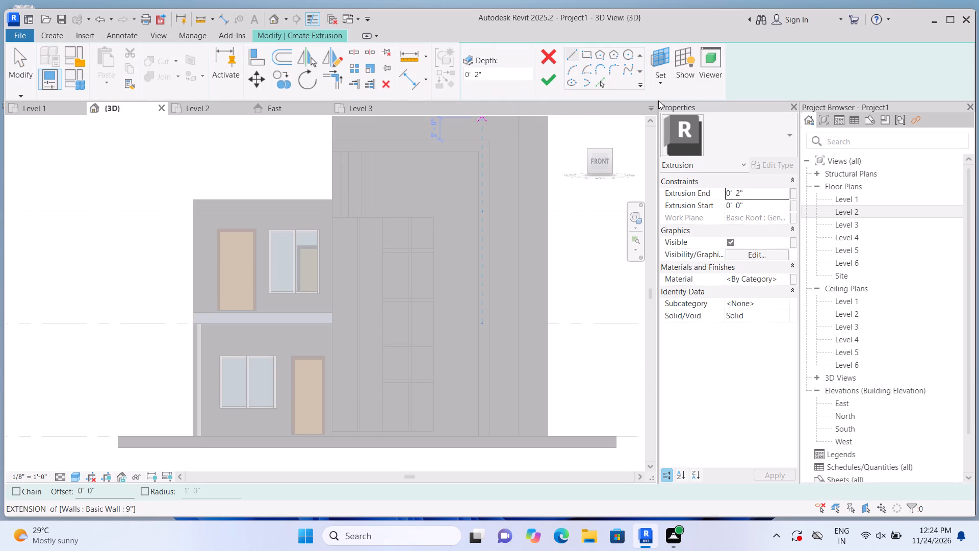
pyautogui.click(659, 88)
pyautogui.click(664, 127)
pyautogui.scroll(2, 275, 299)
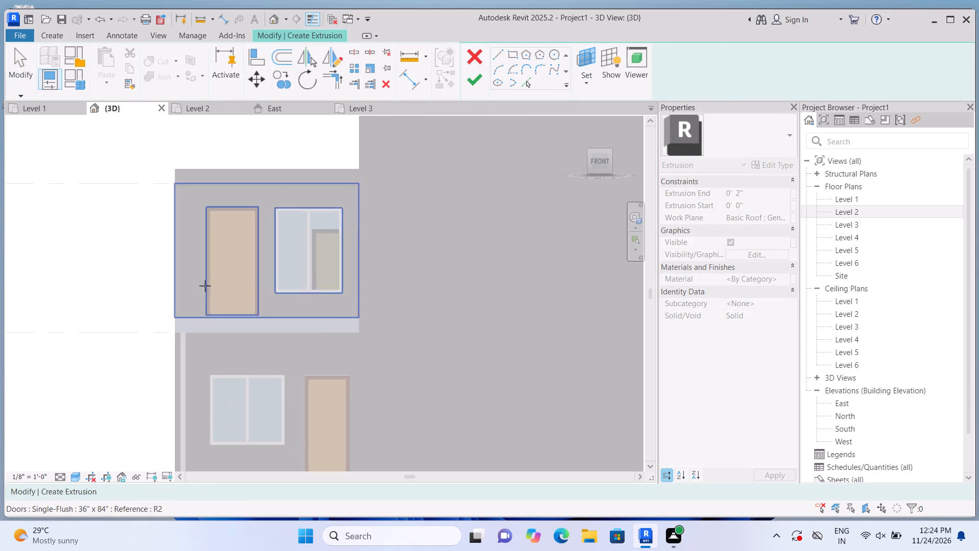
pyautogui.click(193, 325)
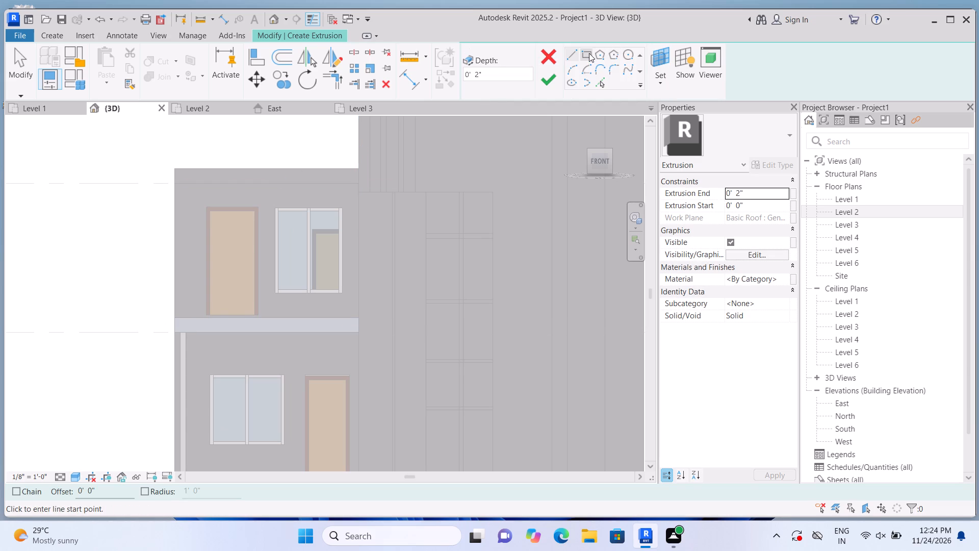
pyautogui.click(589, 53)
pyautogui.scroll(1, 151, 371)
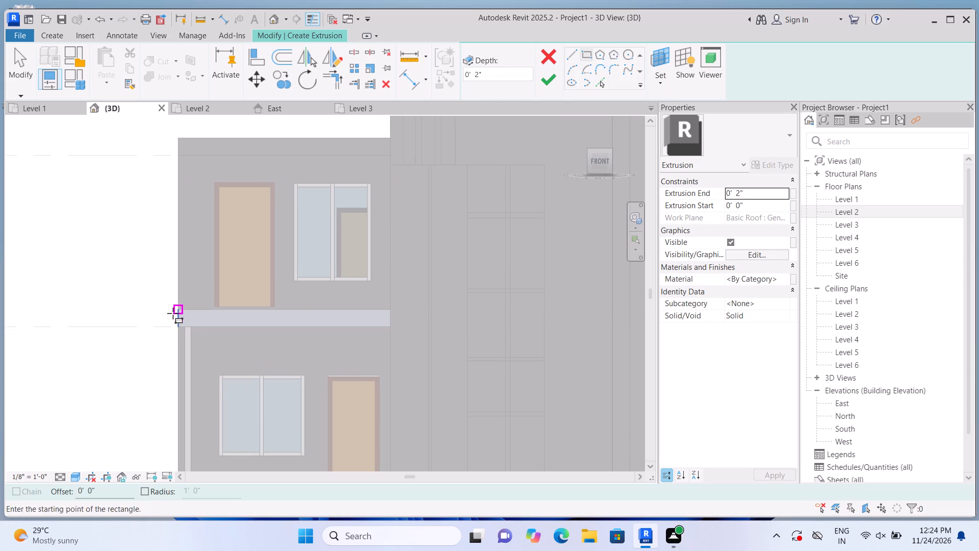
pyautogui.click(176, 313)
pyautogui.scroll(3, 216, 329)
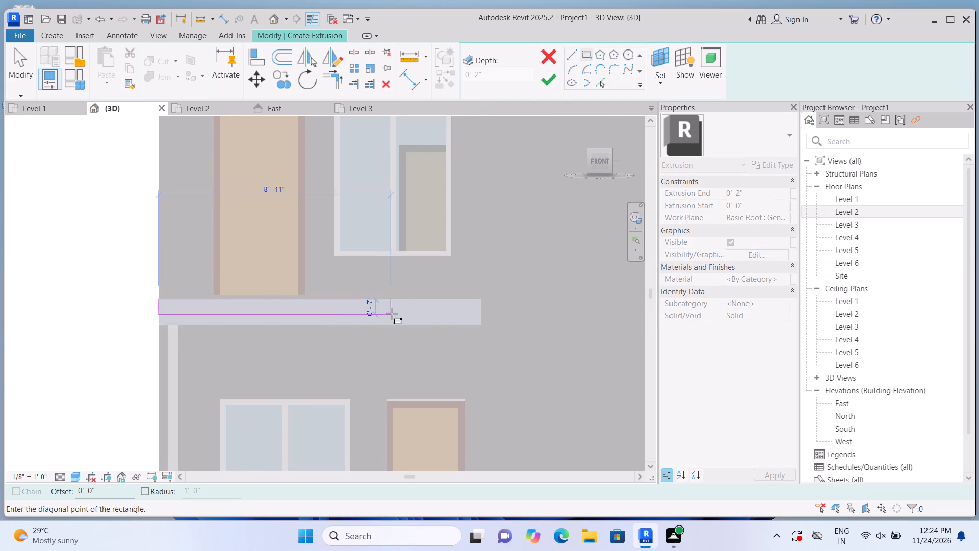
pyautogui.click(481, 323)
pyautogui.click(549, 77)
pyautogui.scroll(-2, 312, 403)
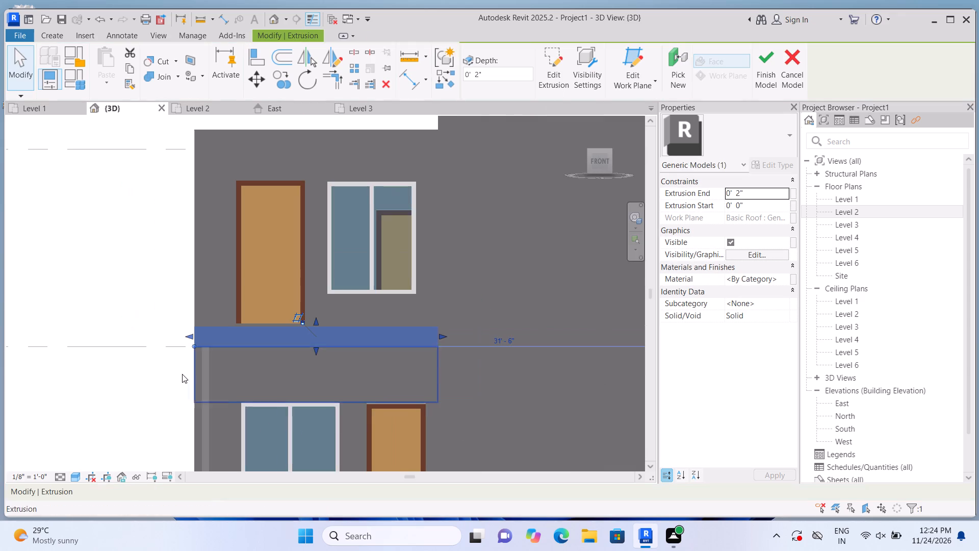
pyautogui.click(145, 316)
# Set the extrusion end of the band on the wing's upper roof edge to 1'.
pyautogui.middleClick(46, 387)
pyautogui.scroll(-4, 47, 387)
pyautogui.scroll(3, 89, 372)
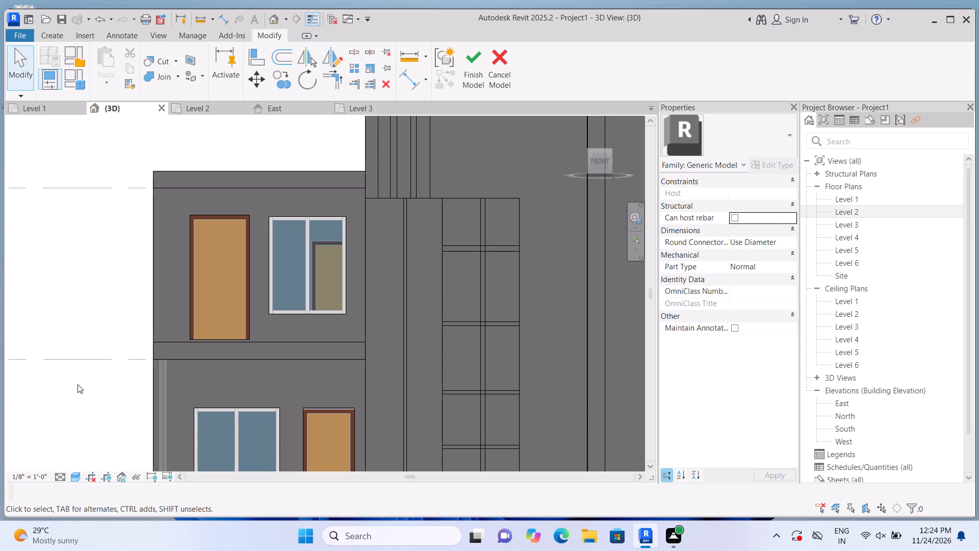
pyautogui.click(577, 122)
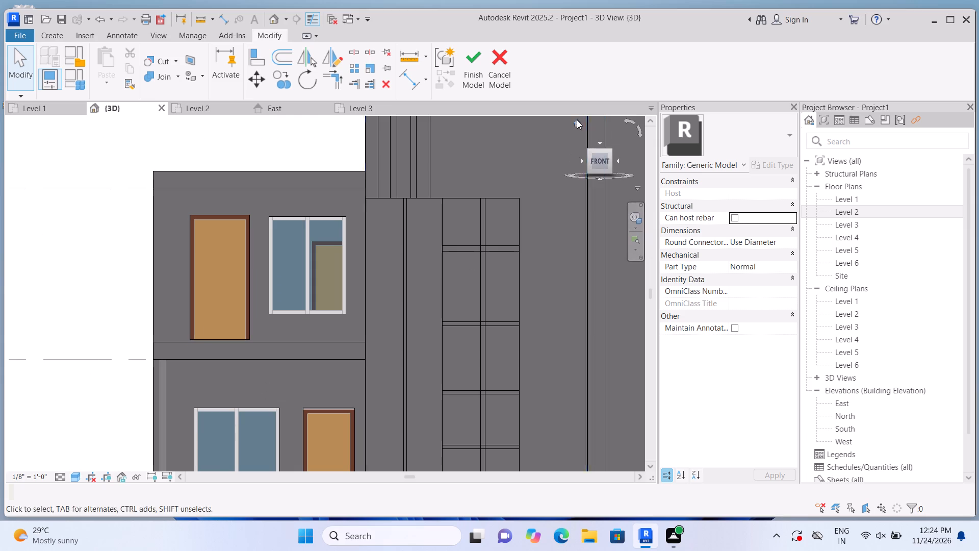
pyautogui.scroll(5, 252, 338)
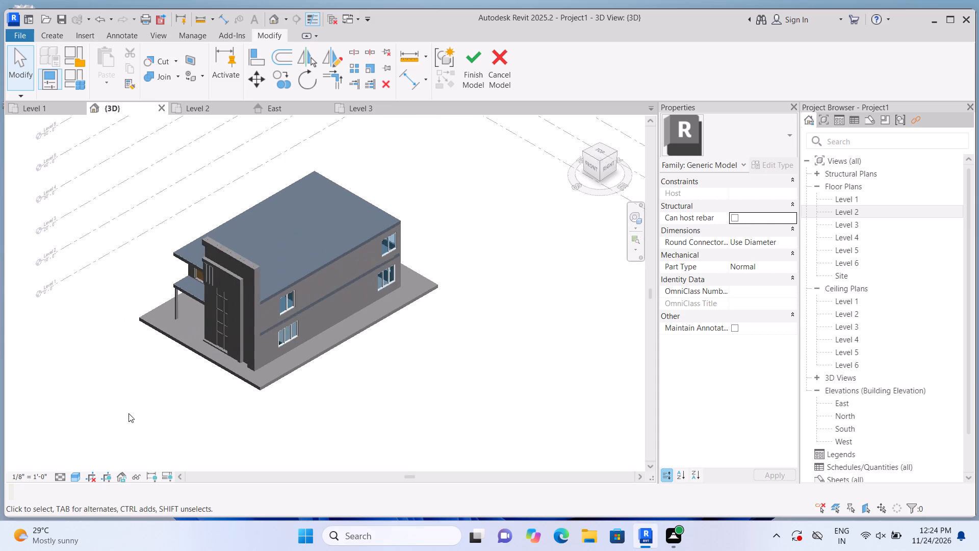
pyautogui.moveTo(118, 412); pyautogui.dragTo(124, 397, button='middle')
pyautogui.keyDown('shift'); pyautogui.moveTo(125, 395); pyautogui.dragTo(144, 362, button='middle'); pyautogui.keyUp('shift')
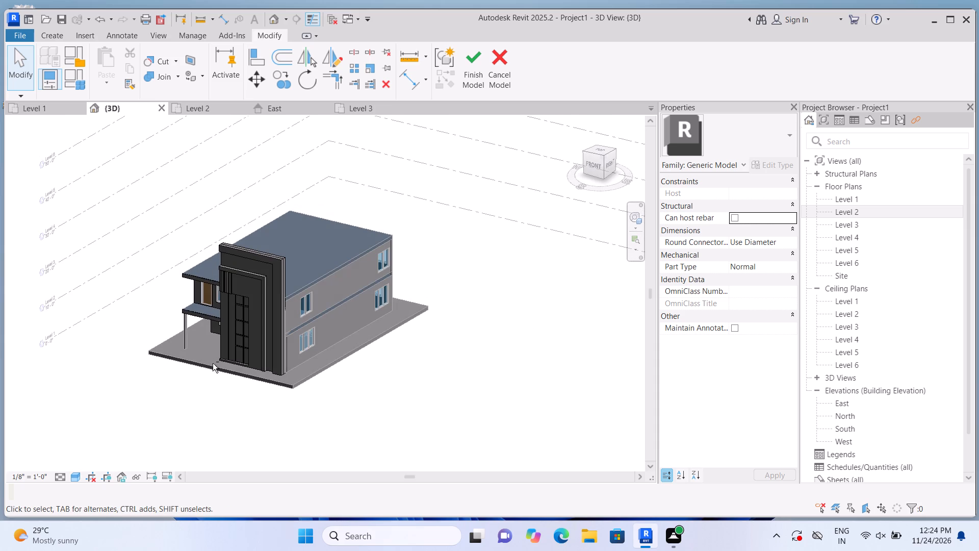
pyautogui.keyDown('shift'); pyautogui.moveTo(121, 381); pyautogui.dragTo(118, 372, button='middle'); pyautogui.keyUp('shift')
pyautogui.keyDown('shift'); pyautogui.middleClick(118, 372); pyautogui.keyUp('shift')
pyautogui.scroll(6, 170, 302)
pyautogui.moveTo(205, 300); pyautogui.dragTo(205, 329, button='middle')
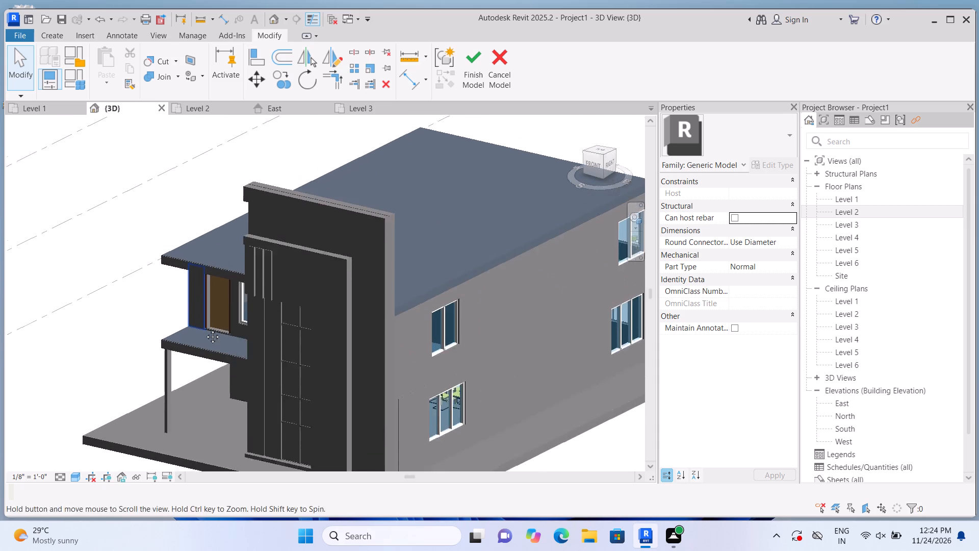
pyautogui.moveTo(205, 329); pyautogui.dragTo(205, 334, button='middle')
pyautogui.scroll(1, 205, 335)
pyautogui.click(199, 276)
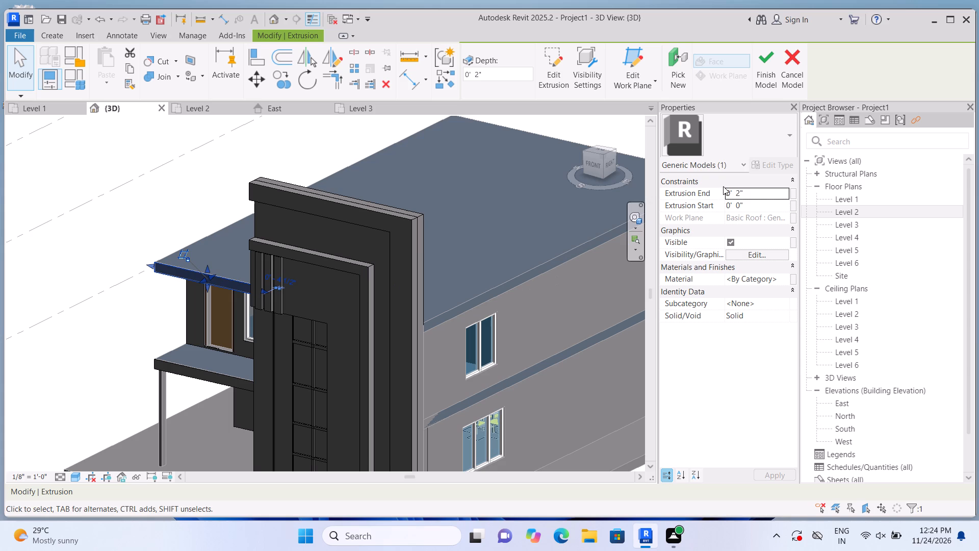
pyautogui.moveTo(752, 190); pyautogui.dragTo(761, 191)
pyautogui.press('BackSpace')
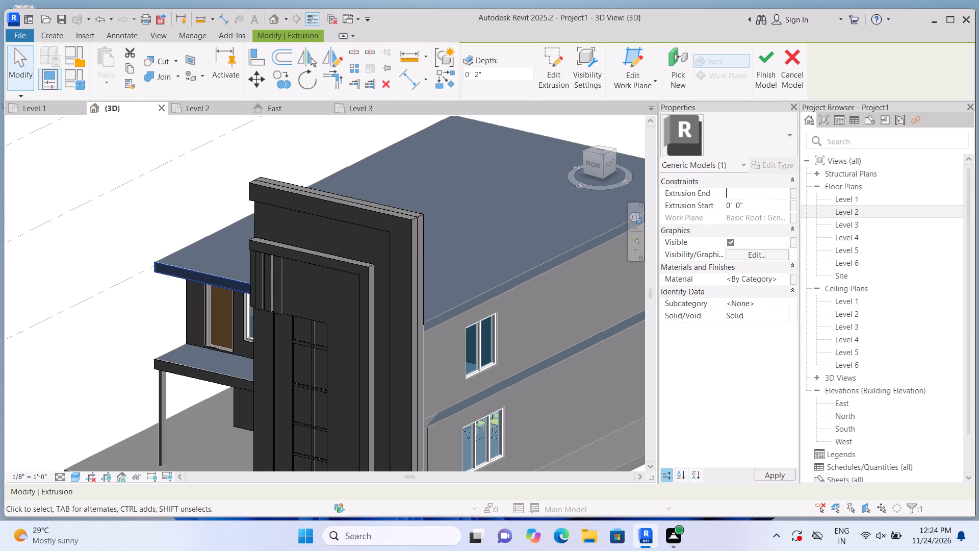
pyautogui.write("1'")
pyautogui.press('Return')
pyautogui.click(101, 313)
# Set the extrusion end of the band on the lower canopy edge between the storeys to 1'.
pyautogui.scroll(1, 169, 399)
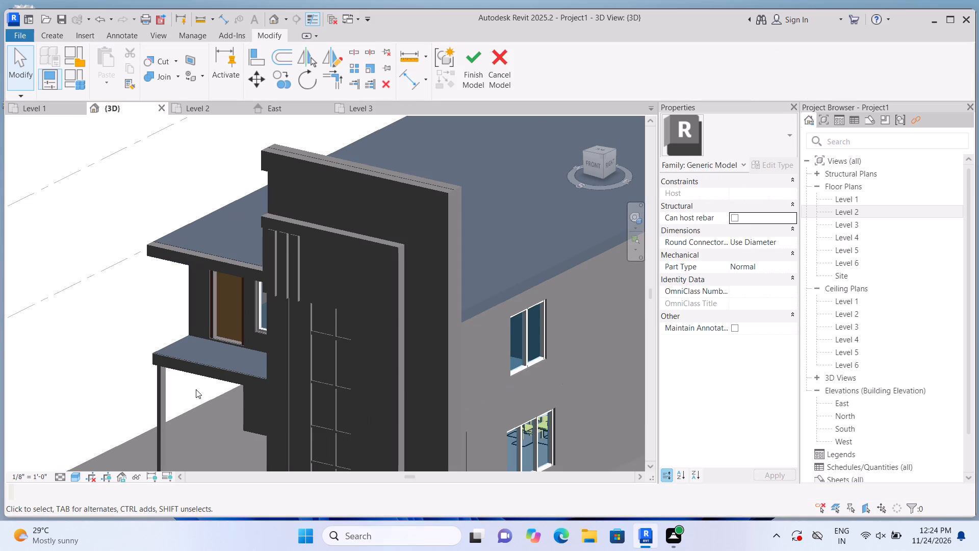
pyautogui.click(209, 372)
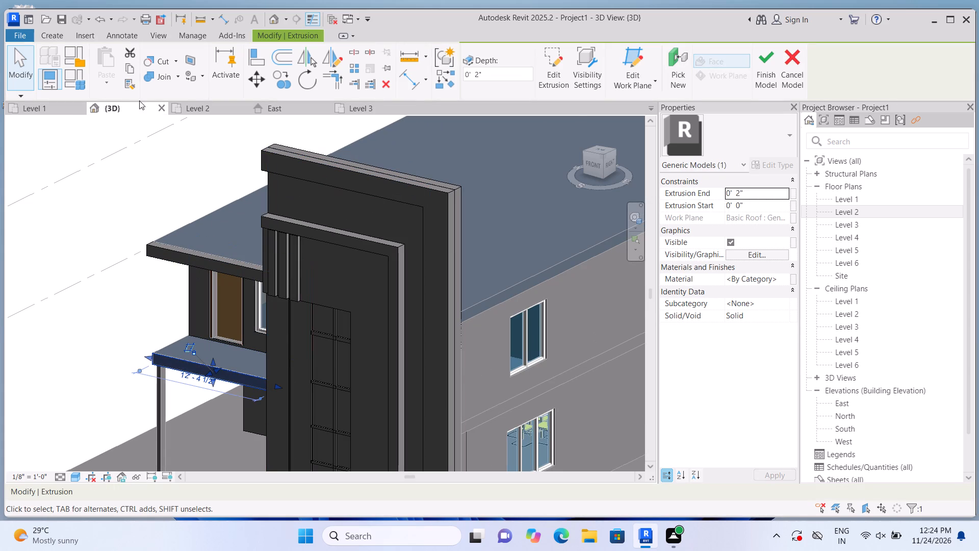
pyautogui.click(764, 191)
pyautogui.press('BackSpace')
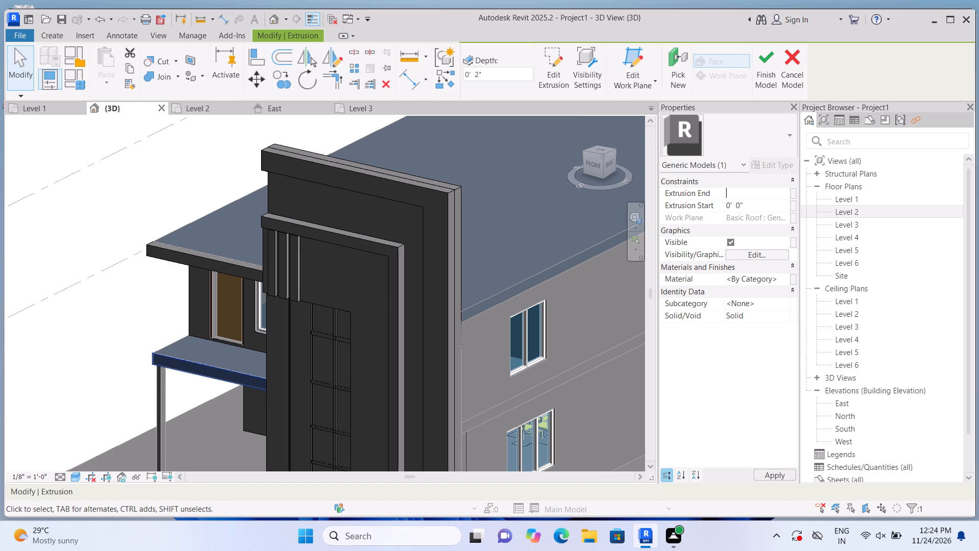
pyautogui.write("1'")
pyautogui.press('Return')
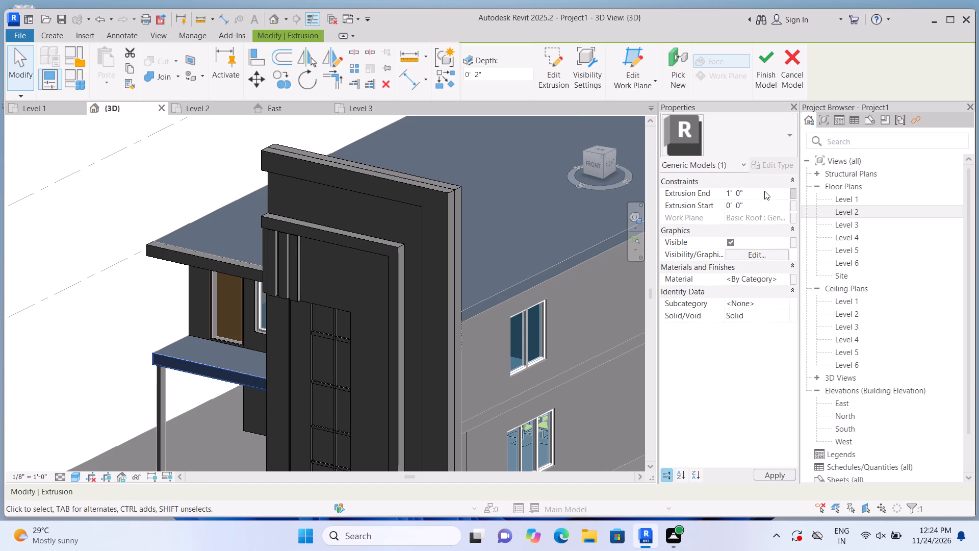
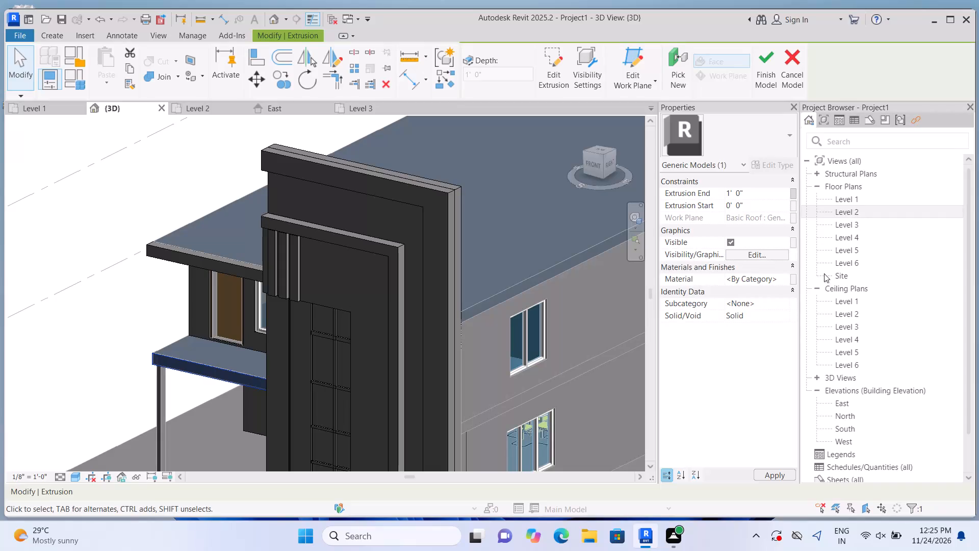
# Extrude a 2" deep rectangle, about 1'-3" by 1'-0", on the top face of the canopy band at its outer end.
pyautogui.click(90, 320)
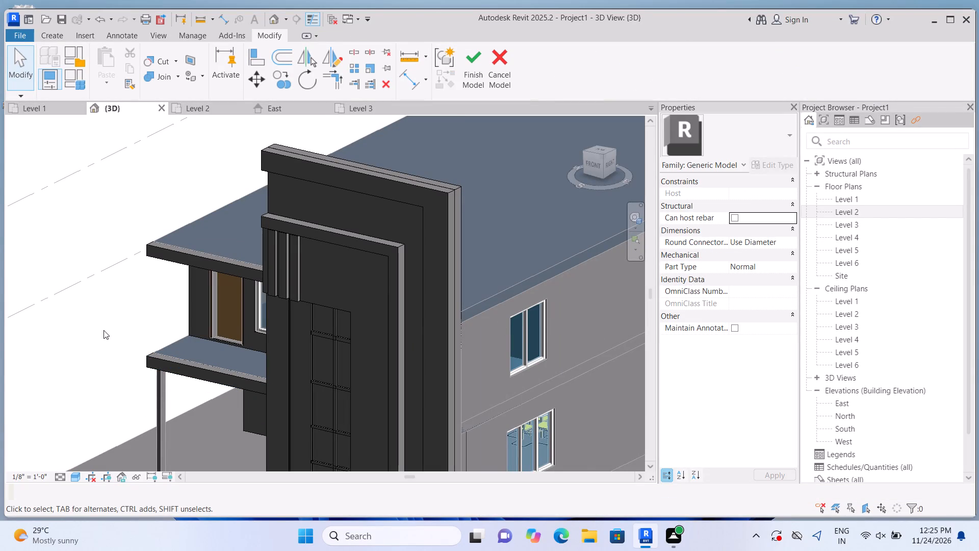
pyautogui.scroll(1, 138, 340)
pyautogui.moveTo(126, 327); pyautogui.dragTo(89, 325, button='middle')
pyautogui.scroll(2, 153, 360)
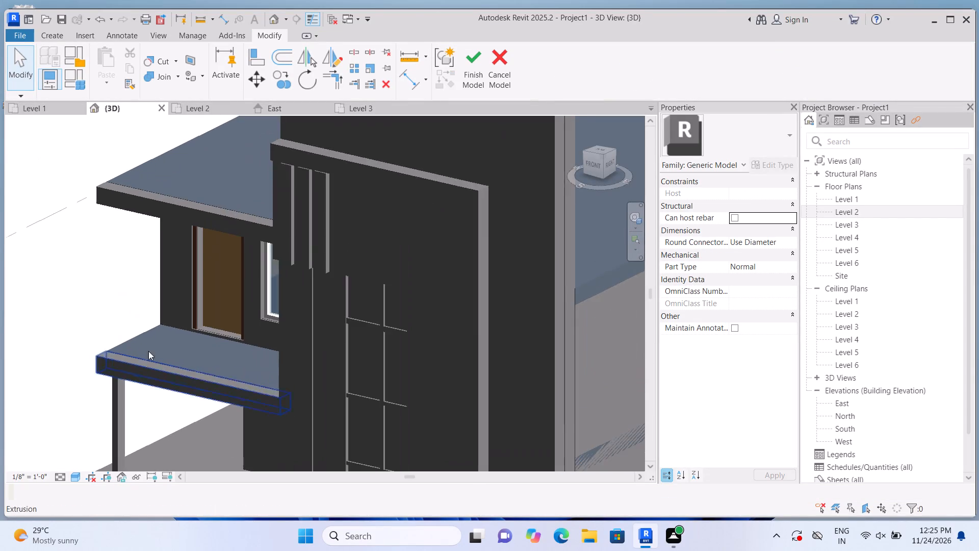
pyautogui.moveTo(99, 289); pyautogui.dragTo(112, 363, button='middle')
pyautogui.scroll(1, 146, 421)
pyautogui.moveTo(151, 369); pyautogui.dragTo(154, 314, button='middle')
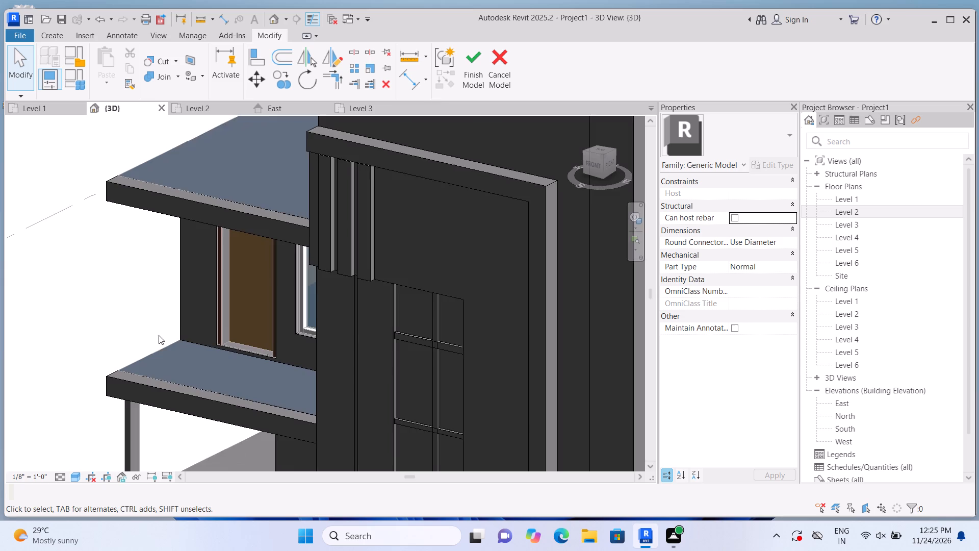
pyautogui.scroll(1, 159, 340)
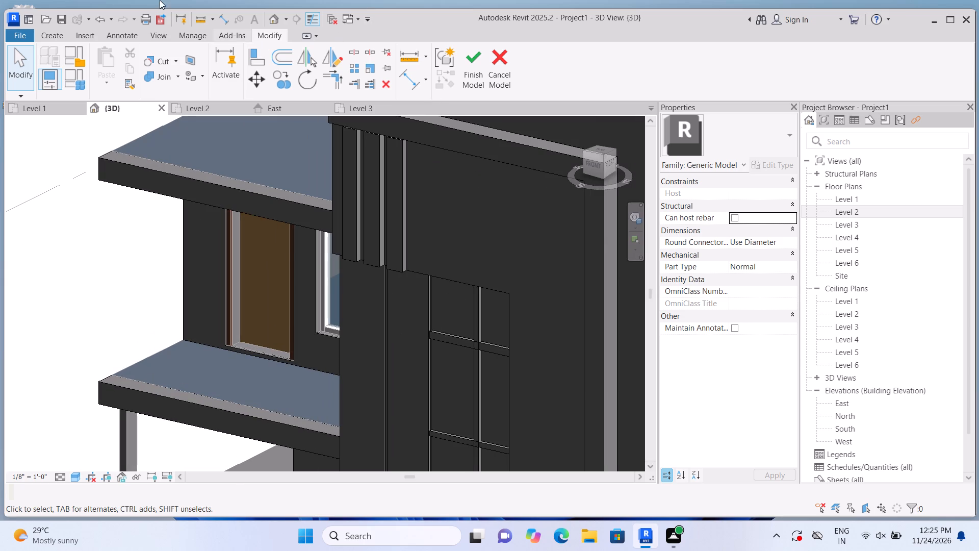
pyautogui.click(59, 34)
pyautogui.click(109, 61)
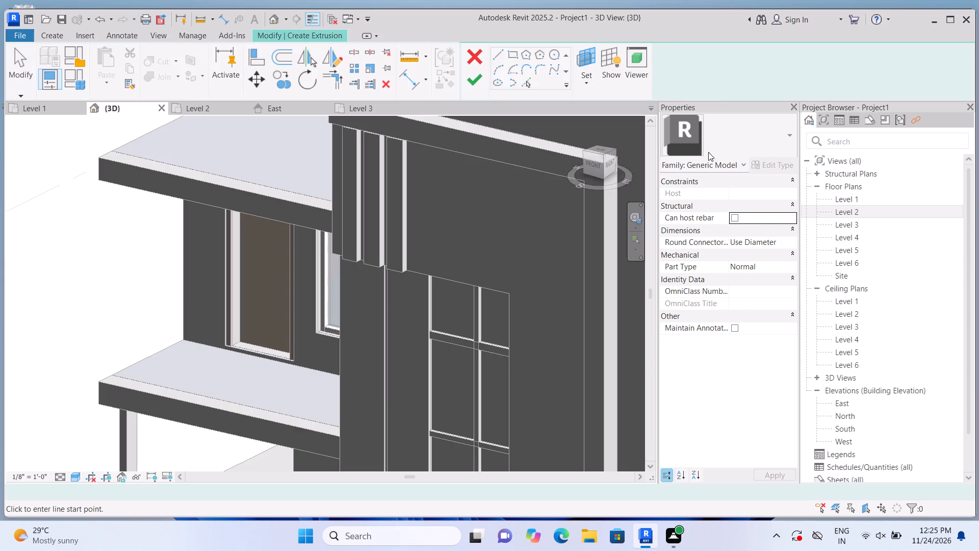
pyautogui.click(658, 86)
pyautogui.click(659, 128)
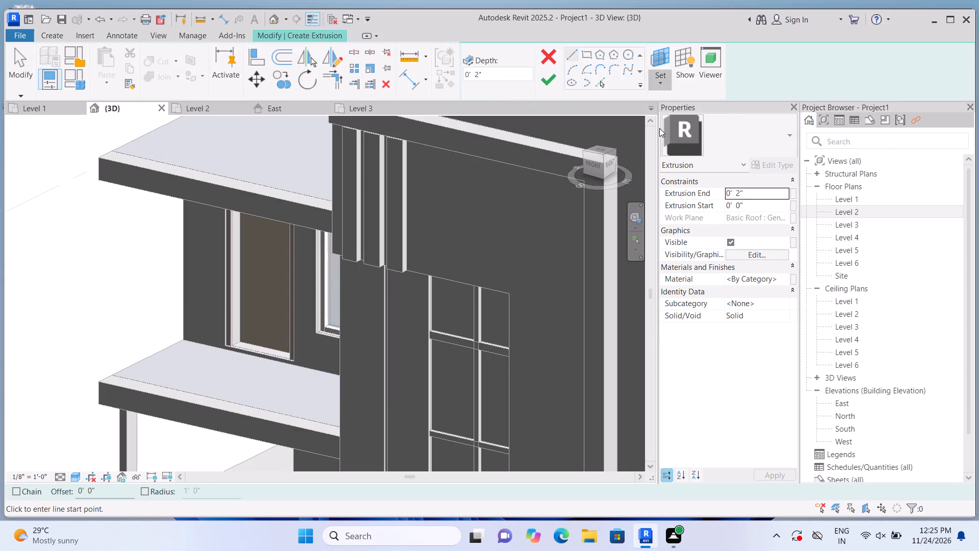
pyautogui.scroll(3, 171, 383)
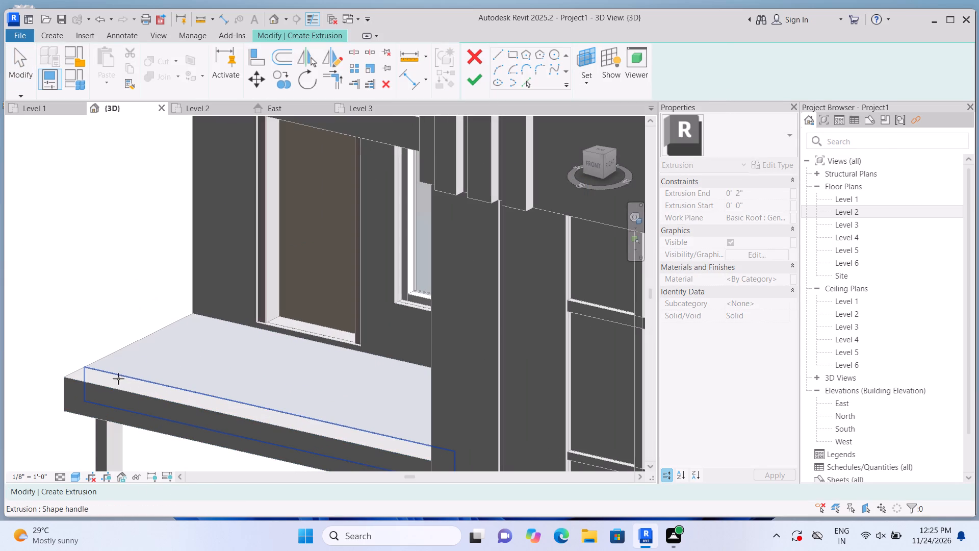
pyautogui.click(92, 375)
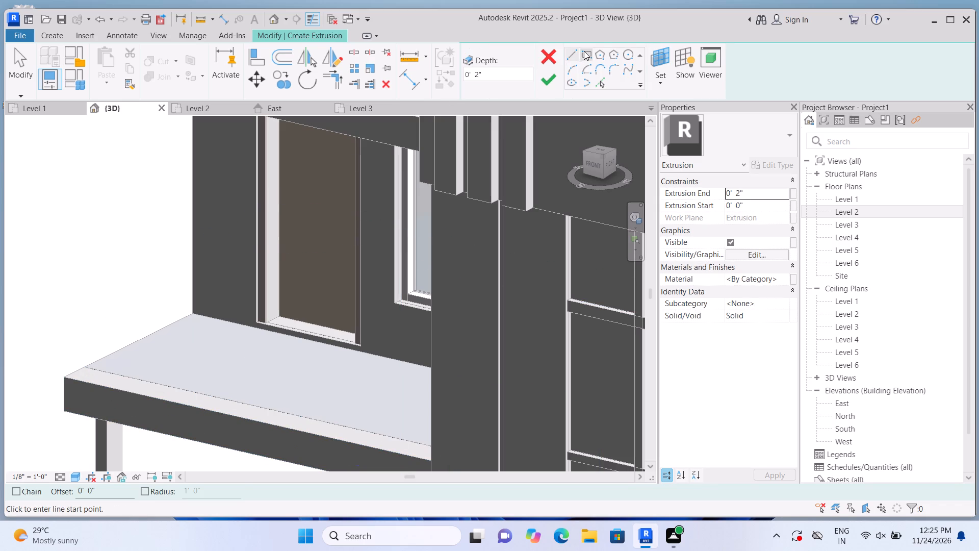
pyautogui.click(584, 51)
pyautogui.click(68, 376)
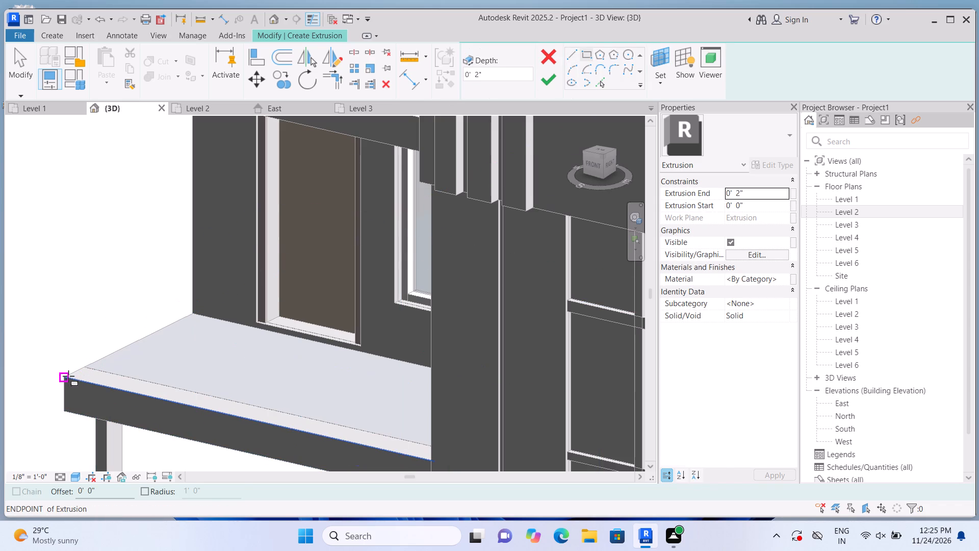
pyautogui.click(122, 376)
pyautogui.click(547, 83)
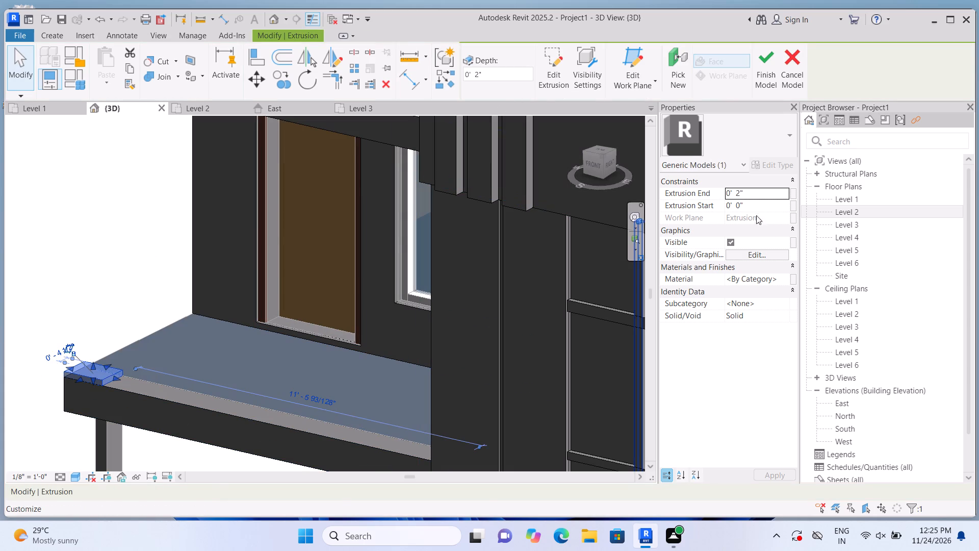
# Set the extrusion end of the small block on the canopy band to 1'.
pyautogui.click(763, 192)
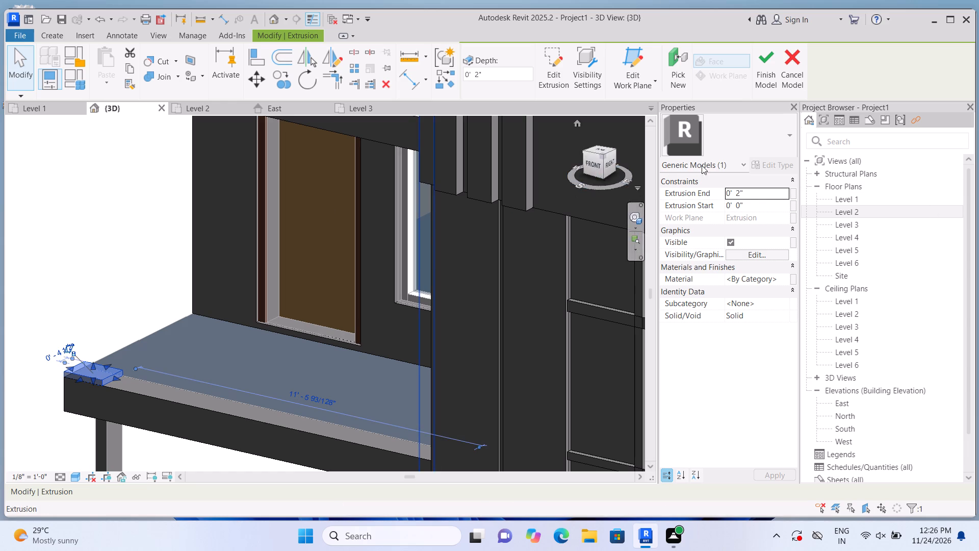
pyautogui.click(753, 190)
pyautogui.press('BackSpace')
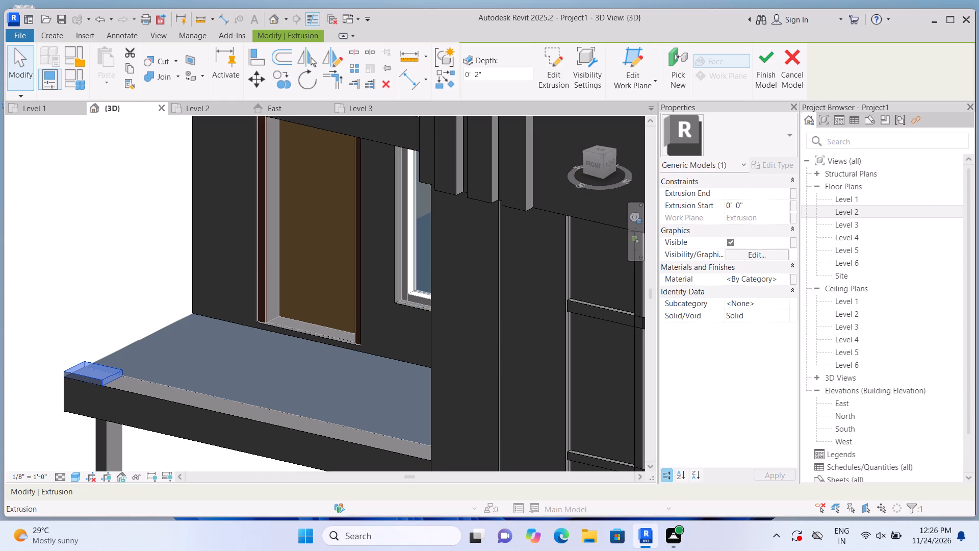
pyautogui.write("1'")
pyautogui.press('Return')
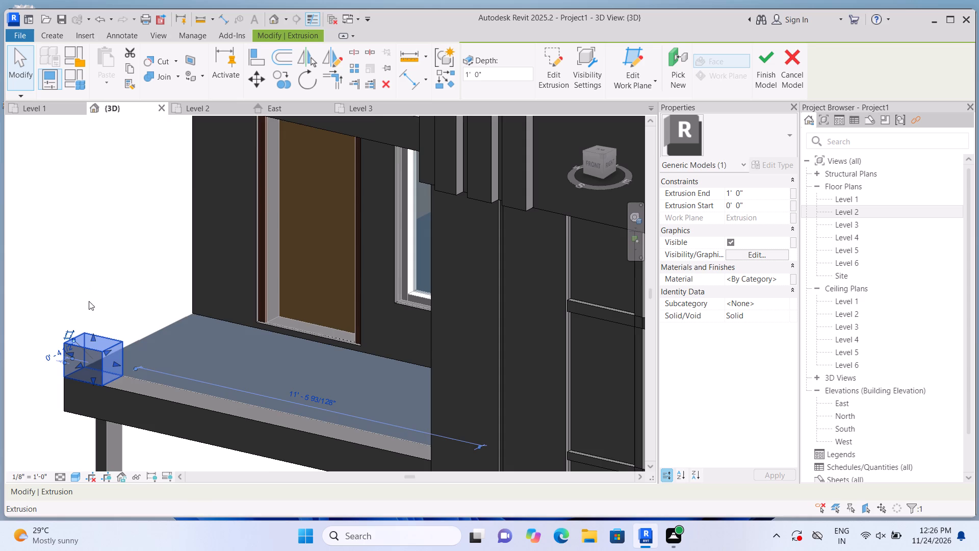
# Stretch the block upward to the underside of the upper roof band, forming a vertical post at the wing's outer corner.
pyautogui.scroll(-5, 100, 345)
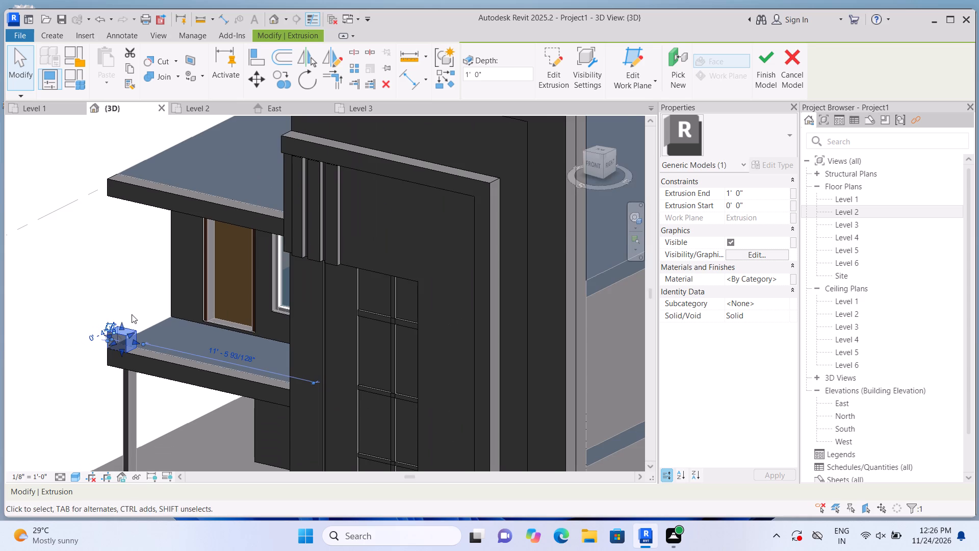
pyautogui.scroll(1, 131, 314)
pyautogui.moveTo(121, 327); pyautogui.dragTo(145, 177)
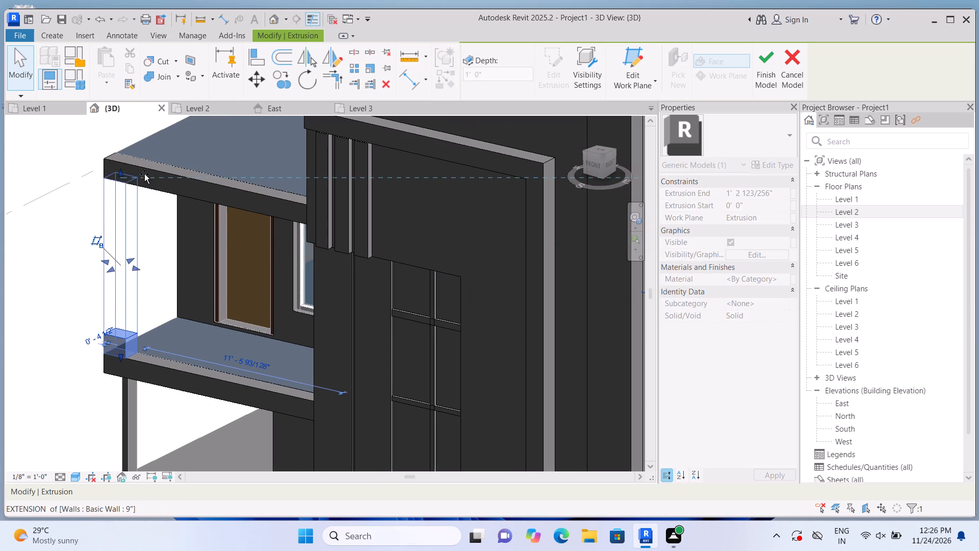
pyautogui.click(64, 255)
# Examine the whole front facade in the front view, including the wing's roof band, canopy band and corner post.
pyautogui.scroll(-1, 74, 252)
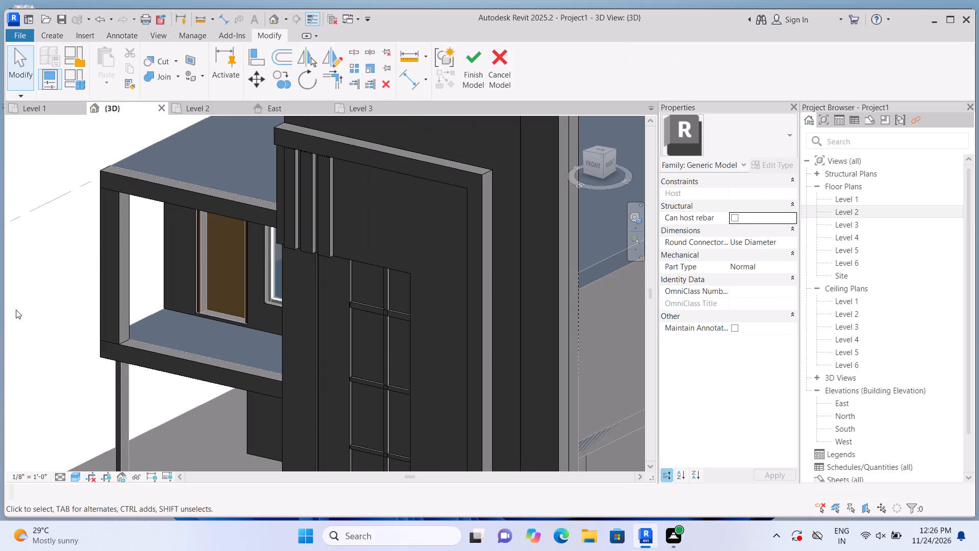
pyautogui.scroll(-2, 97, 272)
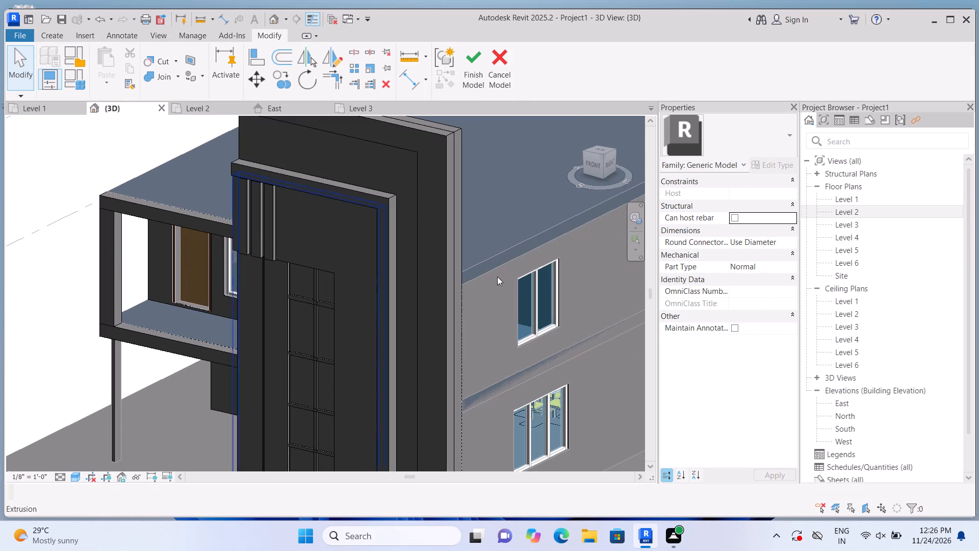
pyautogui.click(594, 164)
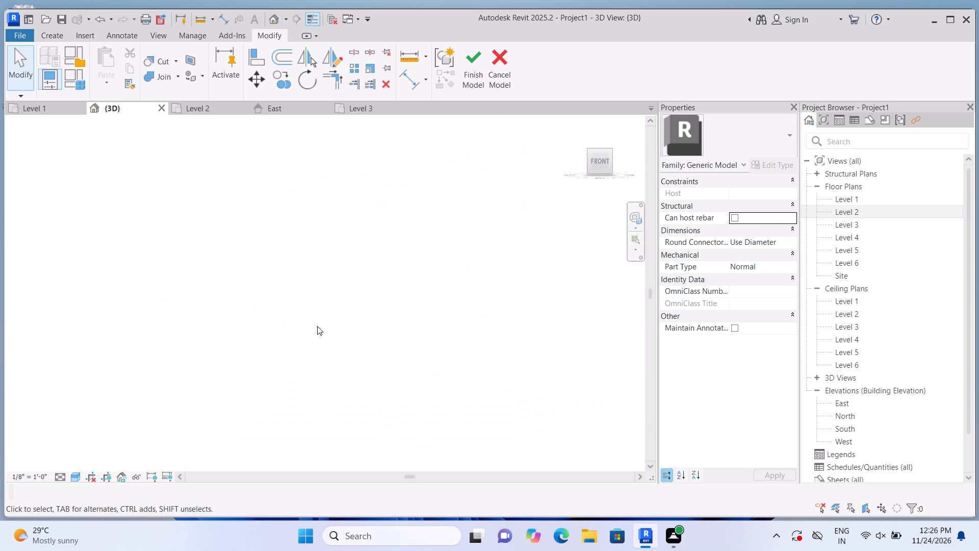
pyautogui.scroll(12, 244, 329)
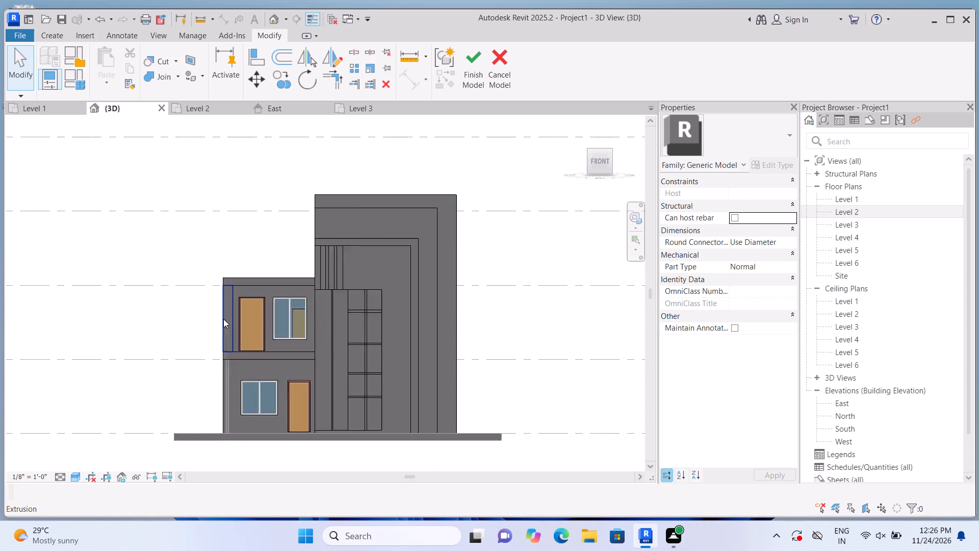
pyautogui.scroll(1, 223, 319)
pyautogui.moveTo(164, 383); pyautogui.dragTo(145, 363, button='middle')
pyautogui.scroll(1, 146, 361)
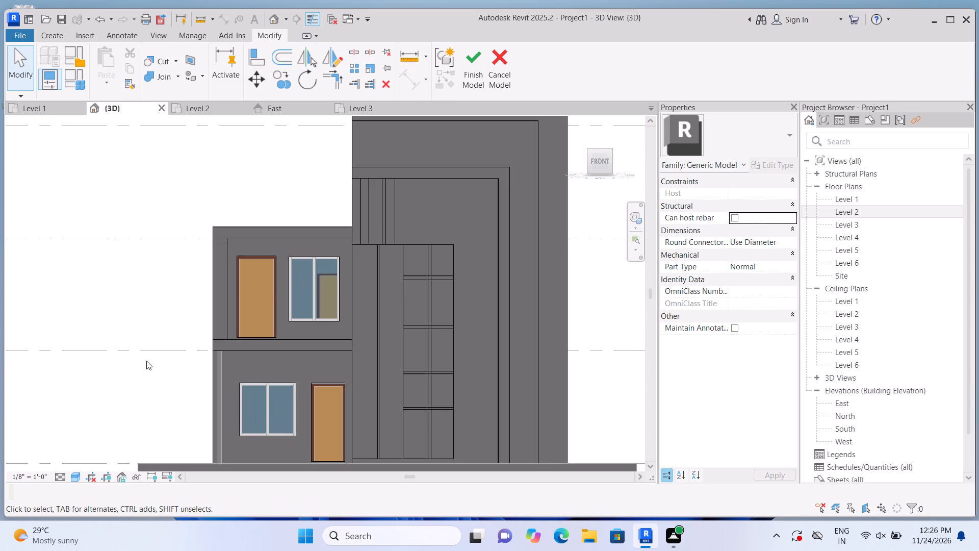
pyautogui.scroll(-1, 146, 360)
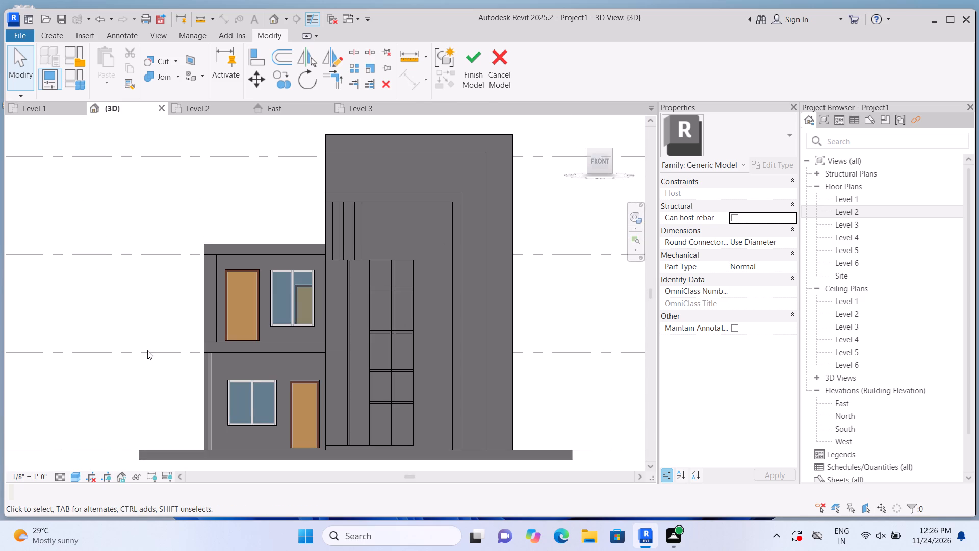
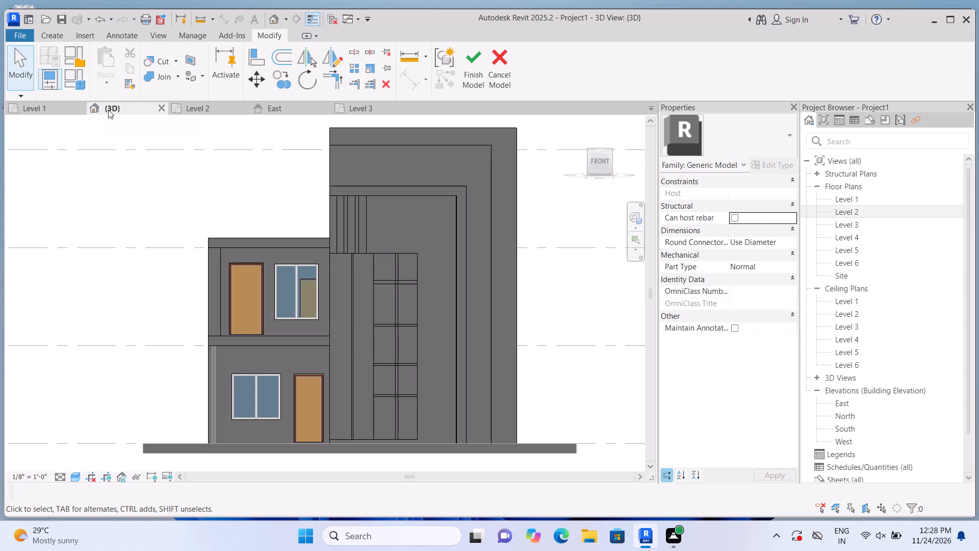
# Join the wing's corner post with the upper roof band and the canopy band using multiple Join Geometry.
pyautogui.click(177, 81)
pyautogui.click(181, 101)
pyautogui.scroll(3, 226, 277)
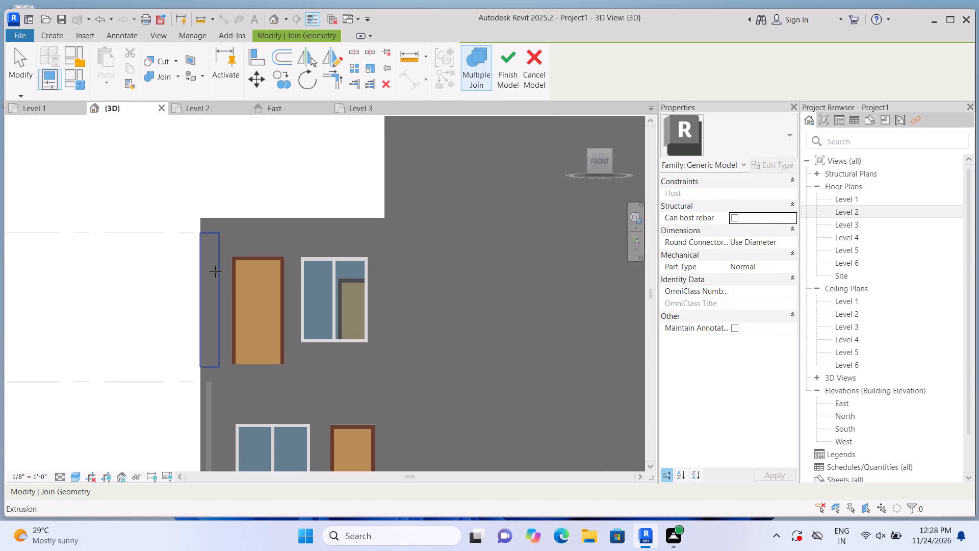
pyautogui.click(215, 271)
pyautogui.click(224, 226)
pyautogui.click(227, 368)
pyautogui.click(204, 345)
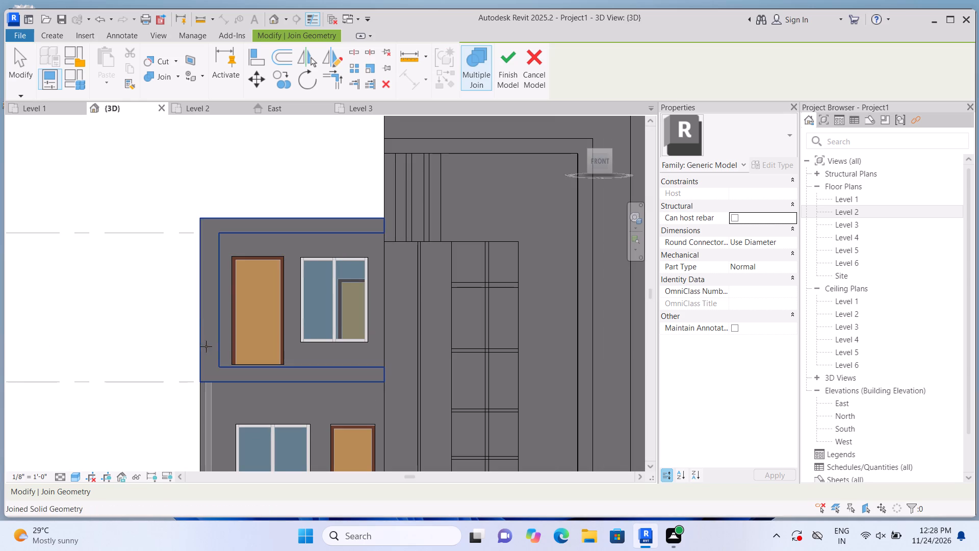
pyautogui.scroll(-1, 165, 312)
pyautogui.press('Escape')
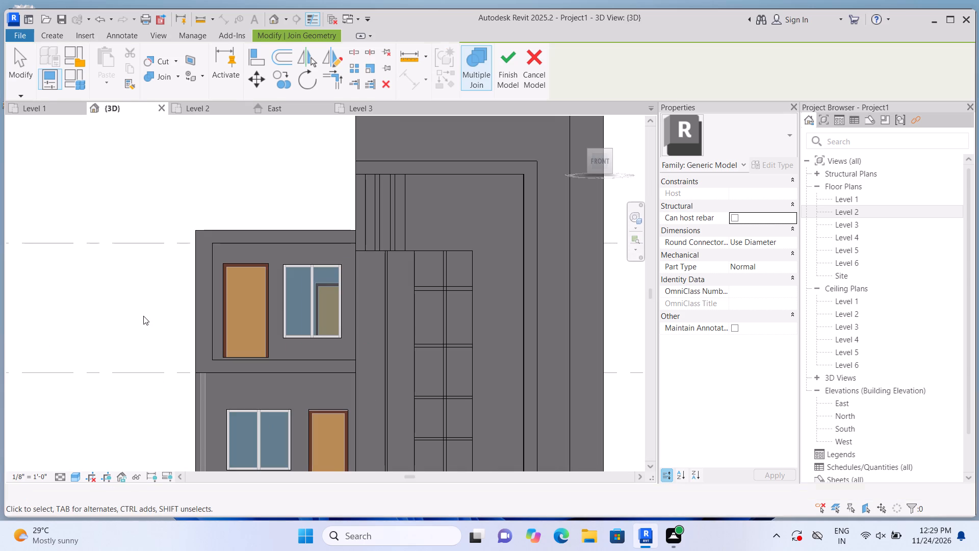
# In the Level 2 plan, extrude a 2" deep rectangle, about 11'-1" by 1'-0", on the canopy band from the corner post to the main wall.
pyautogui.scroll(-2, 144, 318)
pyautogui.moveTo(104, 349); pyautogui.dragTo(123, 336, button='middle')
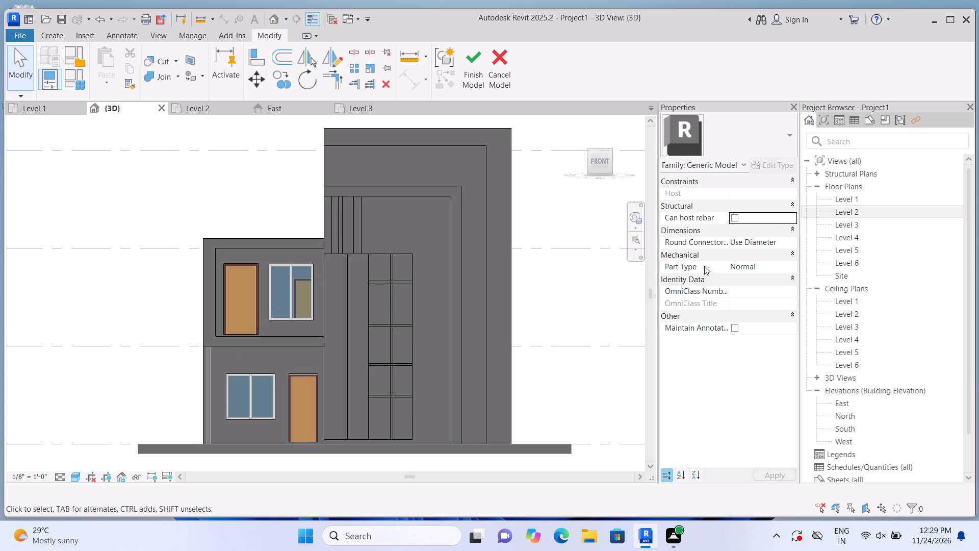
pyautogui.doubleClick(835, 215)
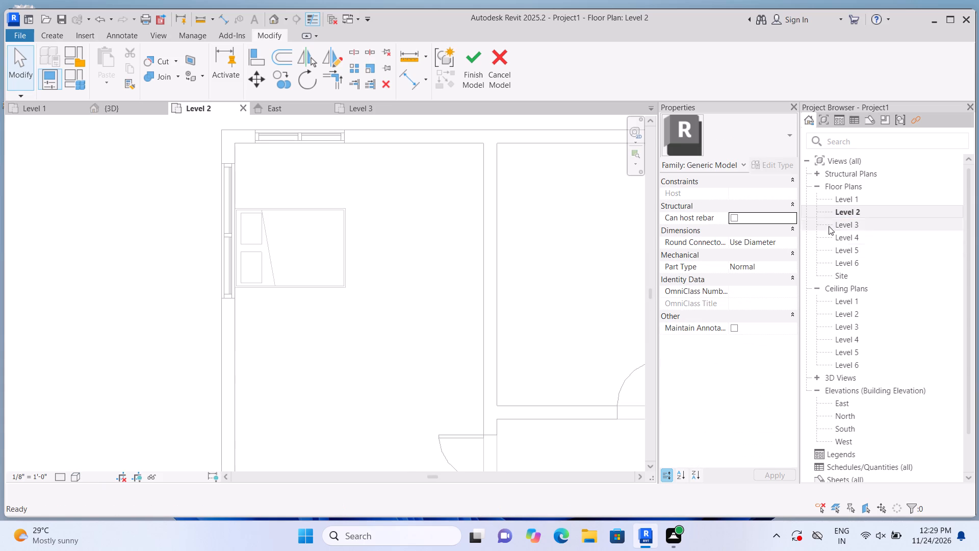
pyautogui.scroll(-15, 424, 333)
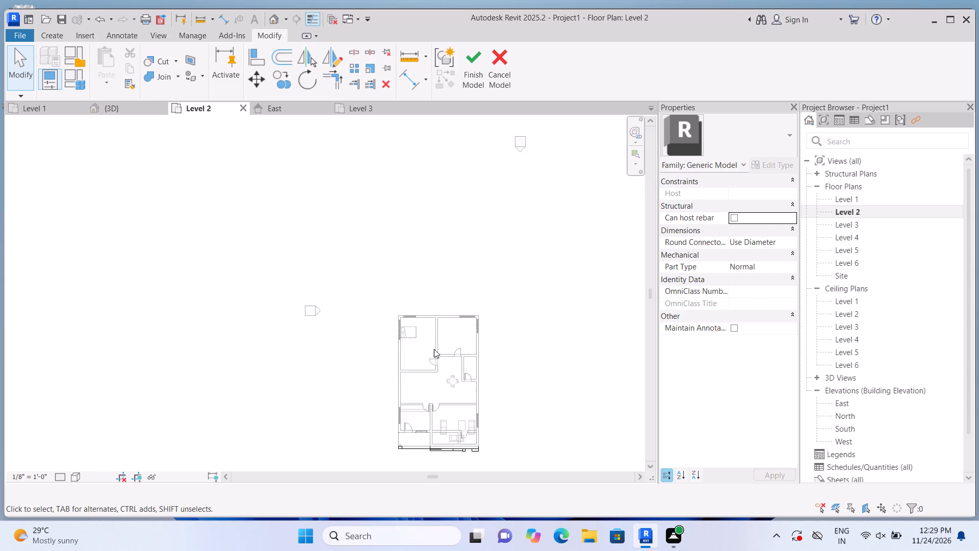
pyautogui.scroll(-2, 434, 349)
pyautogui.scroll(17, 435, 436)
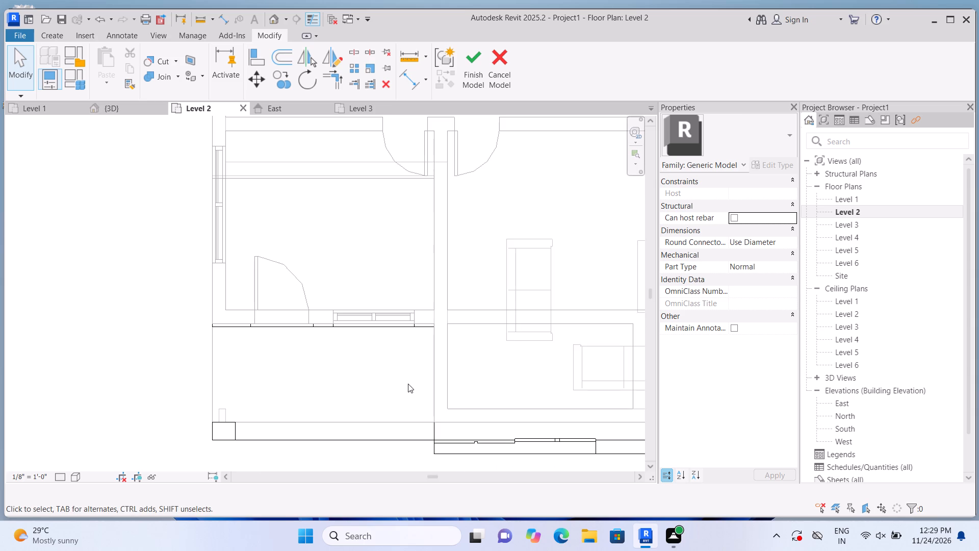
pyautogui.moveTo(380, 376); pyautogui.dragTo(379, 350, button='middle')
pyautogui.scroll(1, 379, 350)
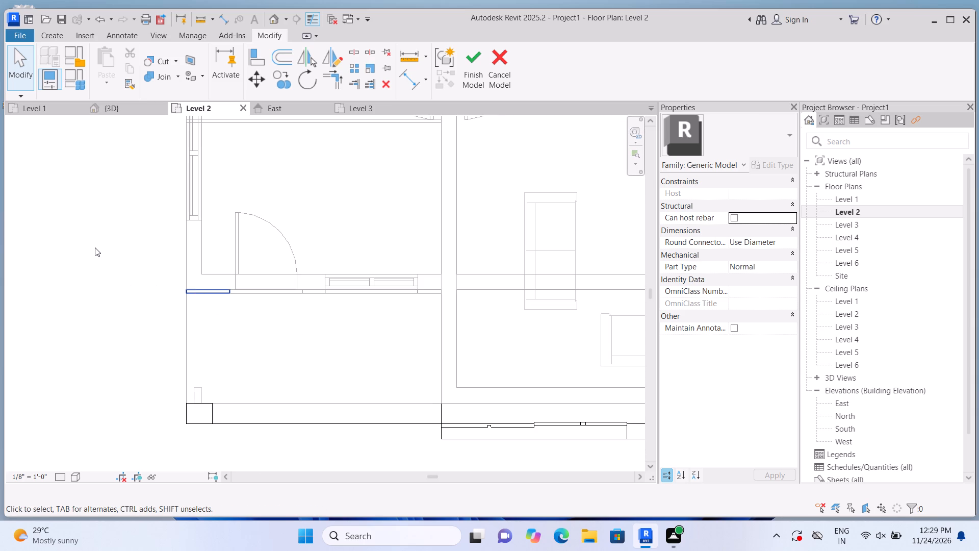
pyautogui.click(56, 36)
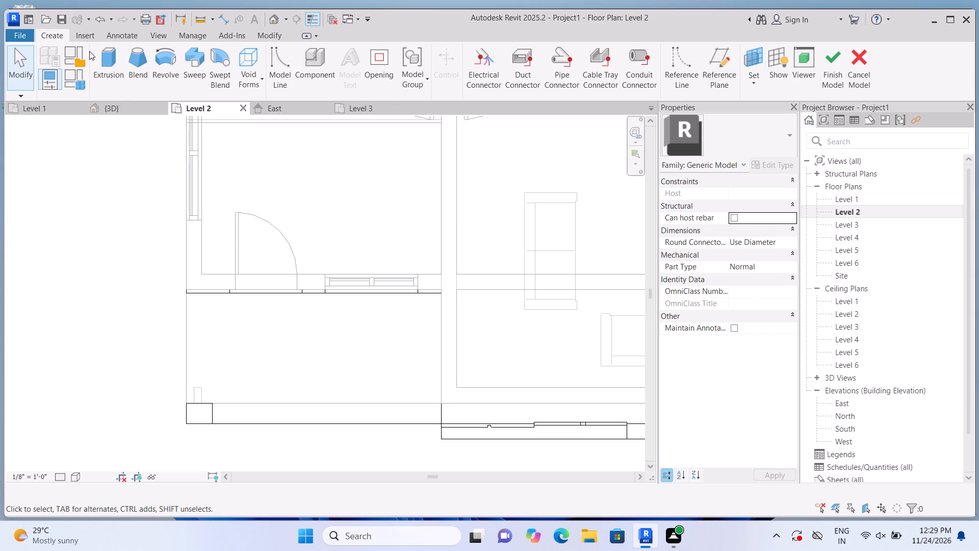
pyautogui.click(110, 65)
pyautogui.click(667, 84)
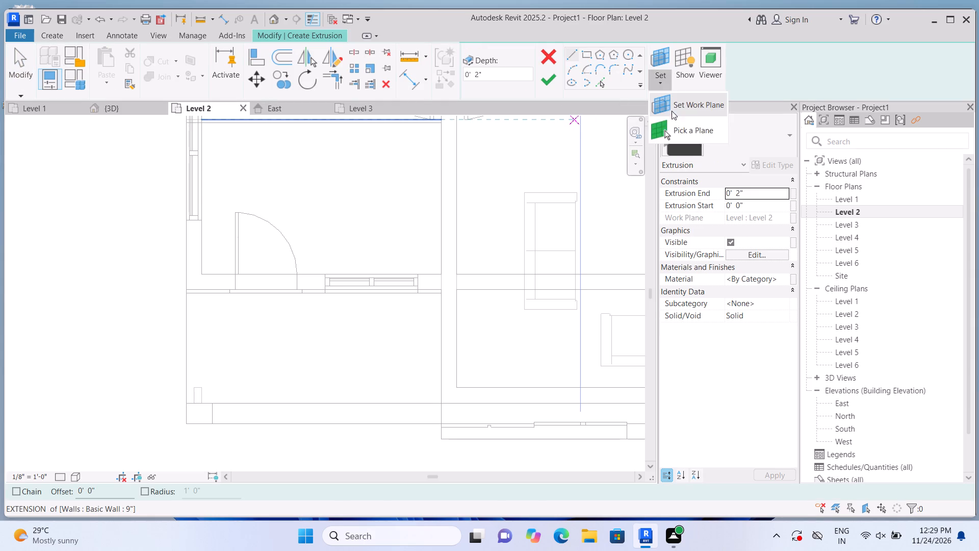
pyautogui.click(675, 121)
pyautogui.scroll(1, 396, 423)
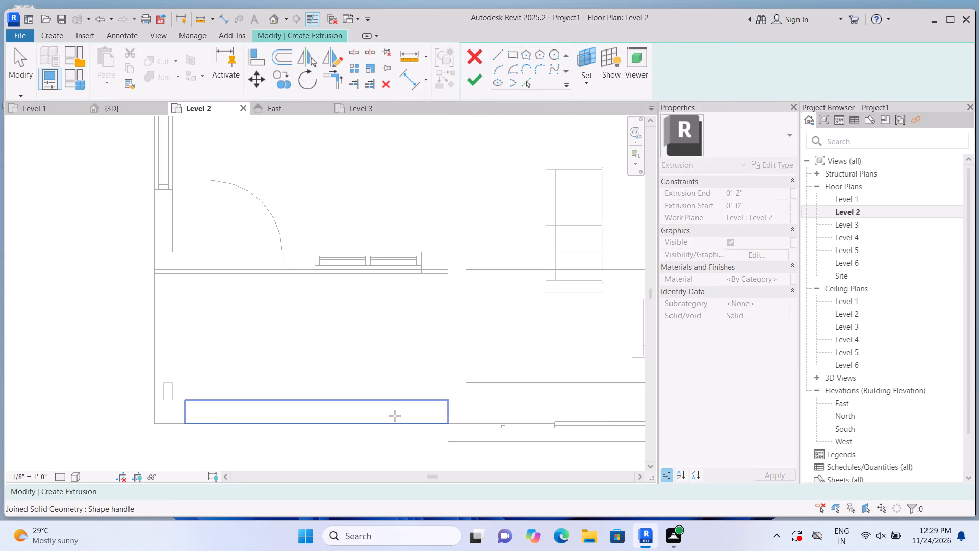
pyautogui.click(395, 416)
pyautogui.click(583, 55)
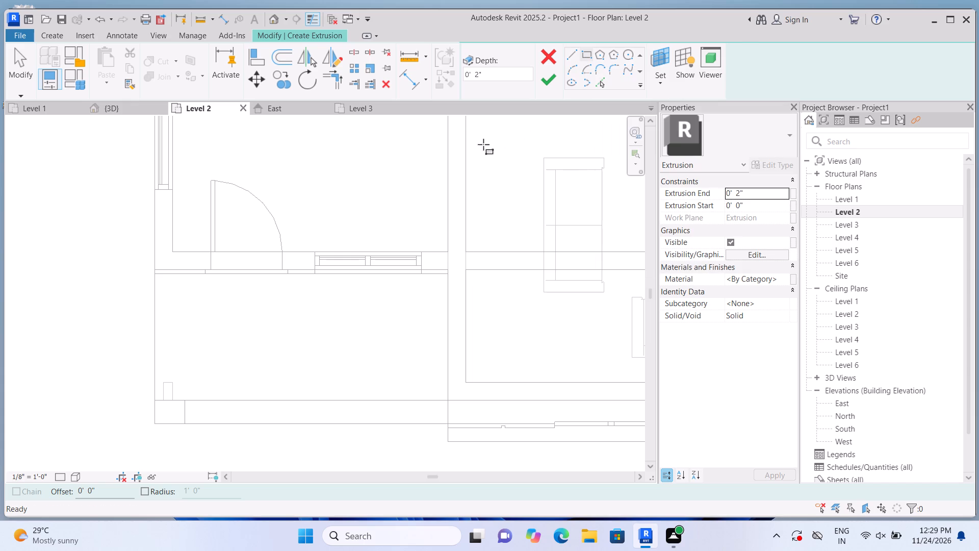
pyautogui.click(185, 398)
pyautogui.scroll(2, 231, 421)
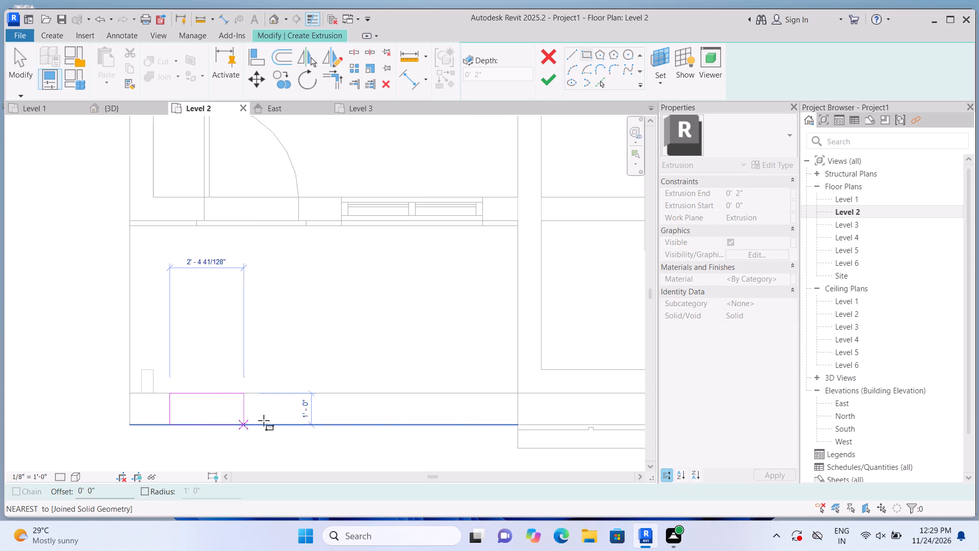
pyautogui.click(521, 423)
pyautogui.click(556, 78)
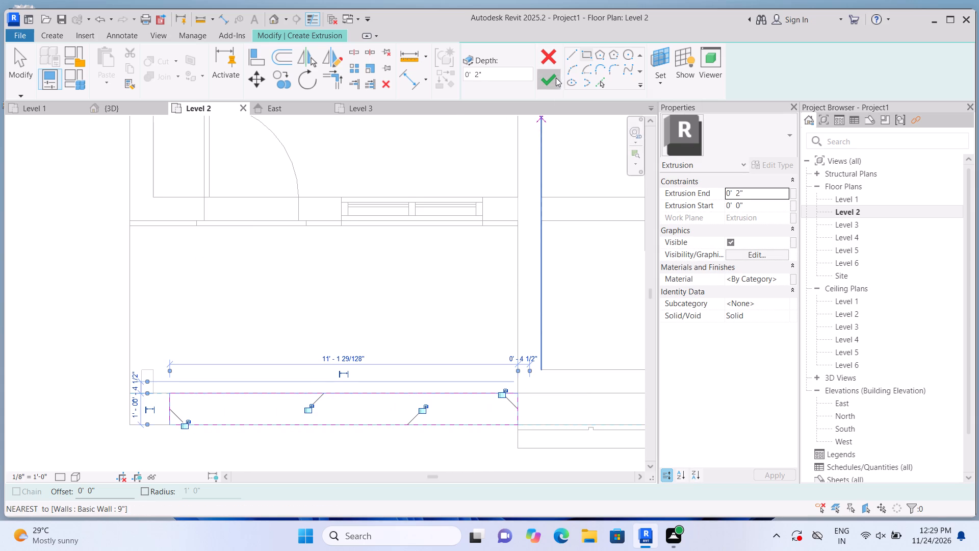
# Set the new balcony parapet's extrusion end to 1' and finish the in-place model.
pyautogui.click(768, 192)
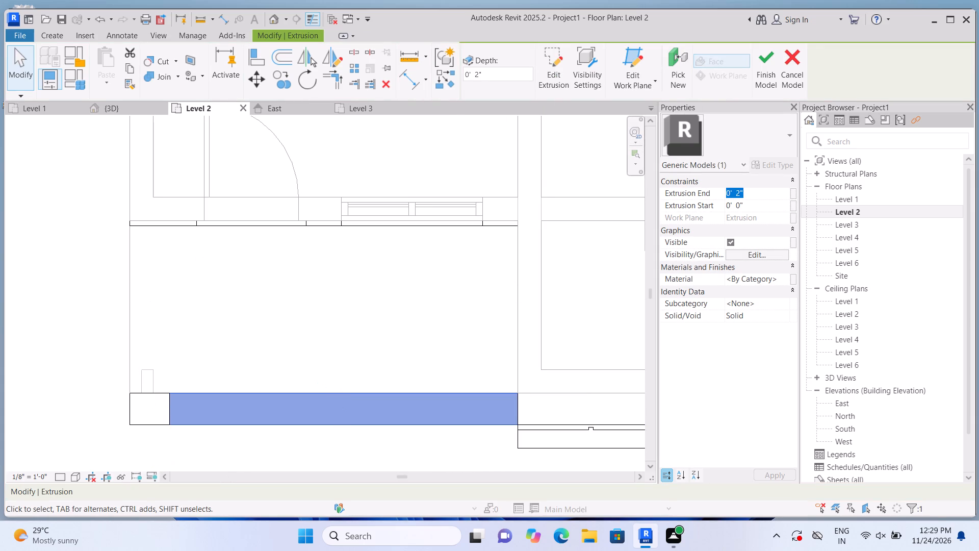
pyautogui.press('BackSpace')
pyautogui.write("1'")
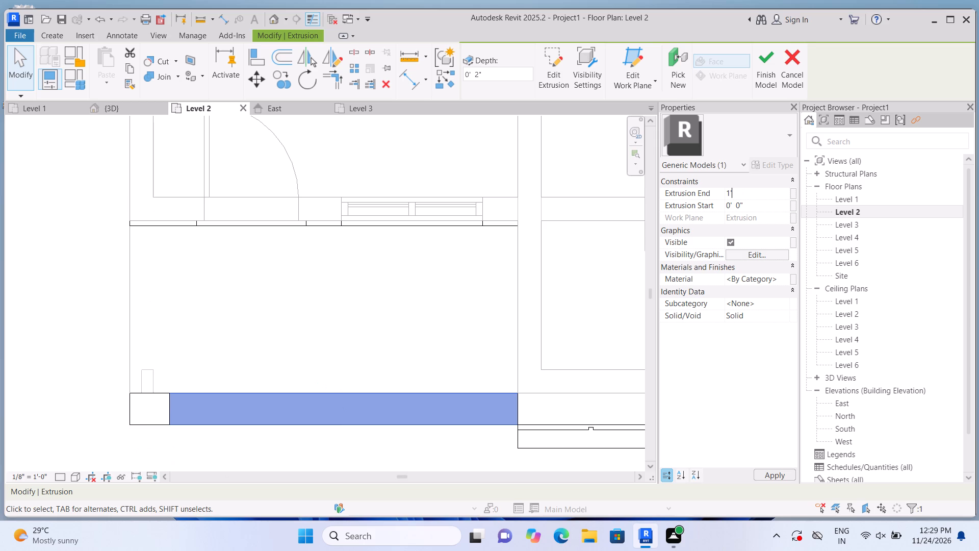
pyautogui.press('Return')
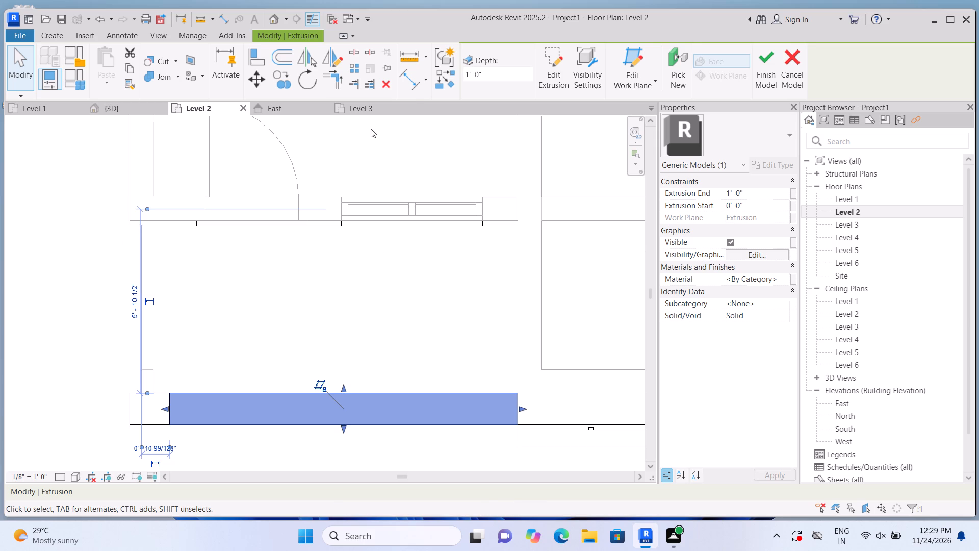
pyautogui.click(757, 69)
pyautogui.scroll(-1, 460, 263)
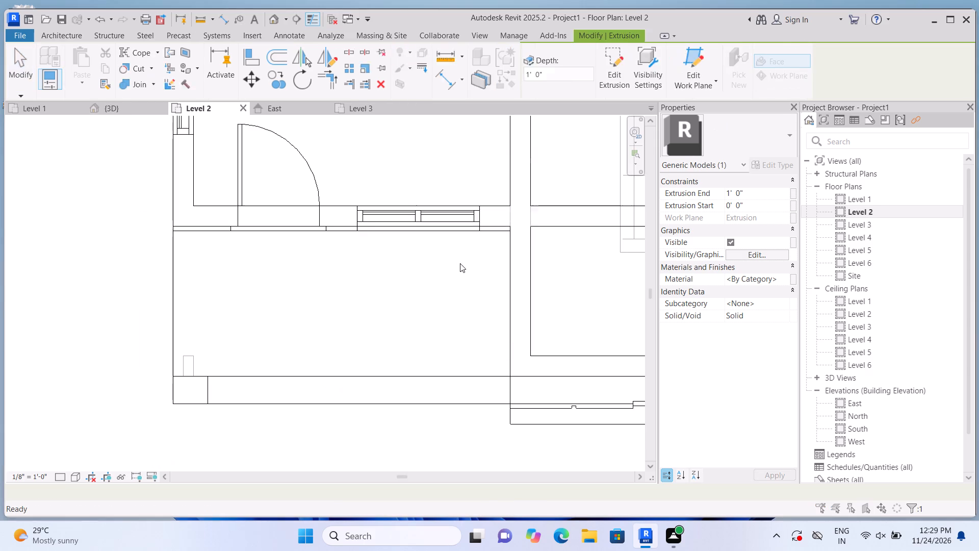
pyautogui.click(598, 155)
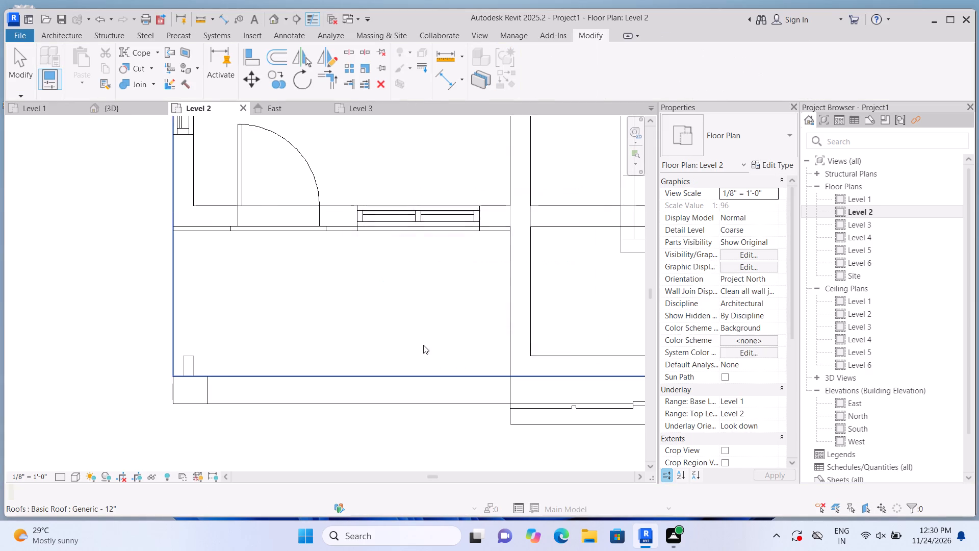
pyautogui.scroll(-1, 414, 346)
pyautogui.click(274, 22)
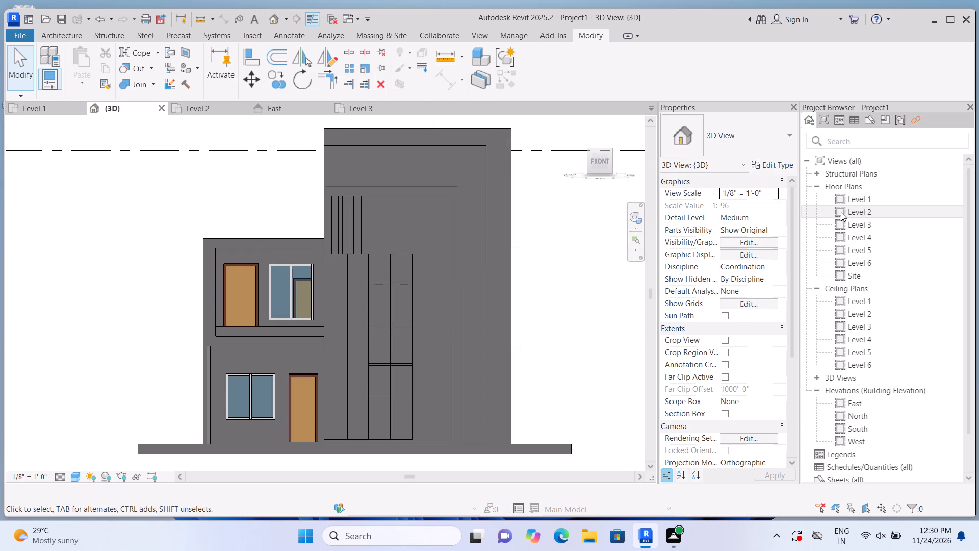
# In the Level 2 plan, draw a Curtain Wall 1 about 11'-1" long midway across the parapet's thickness, from the corner post to the main wall.
pyautogui.doubleClick(841, 212)
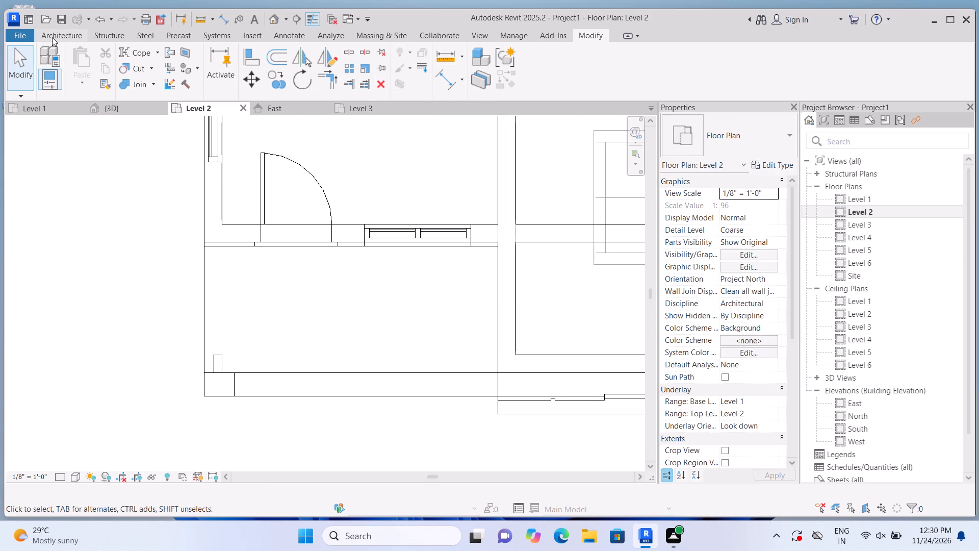
pyautogui.click(54, 38)
pyautogui.click(50, 60)
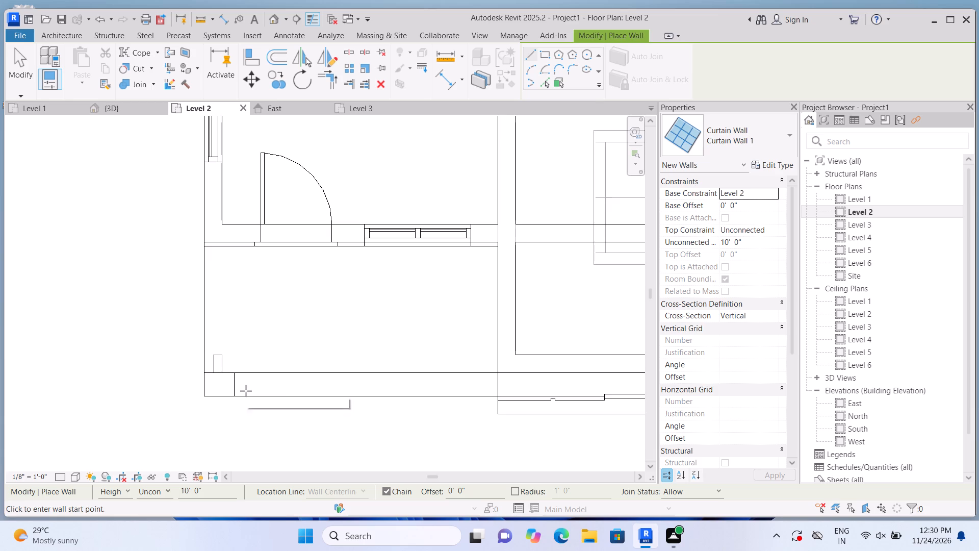
pyautogui.scroll(2, 253, 400)
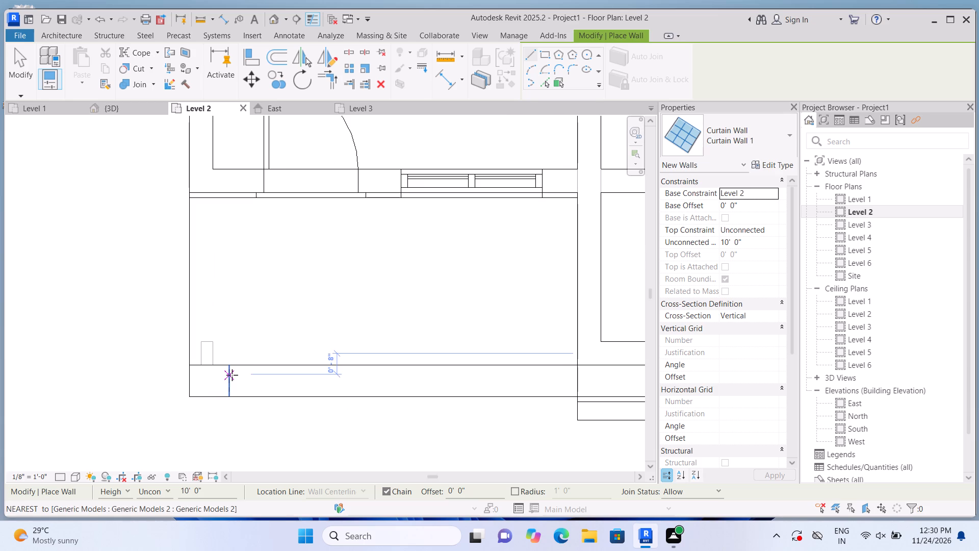
pyautogui.click(231, 379)
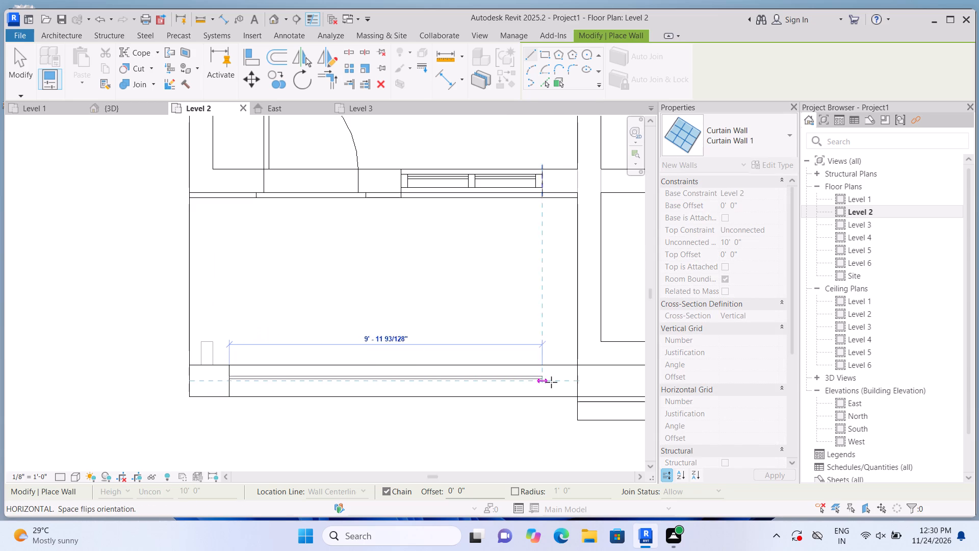
pyautogui.click(581, 382)
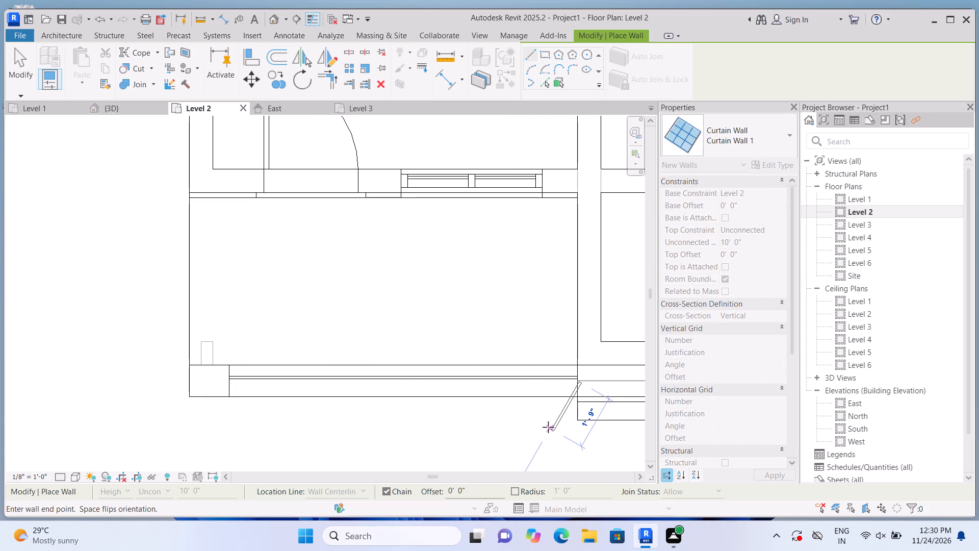
pyautogui.press('Escape')
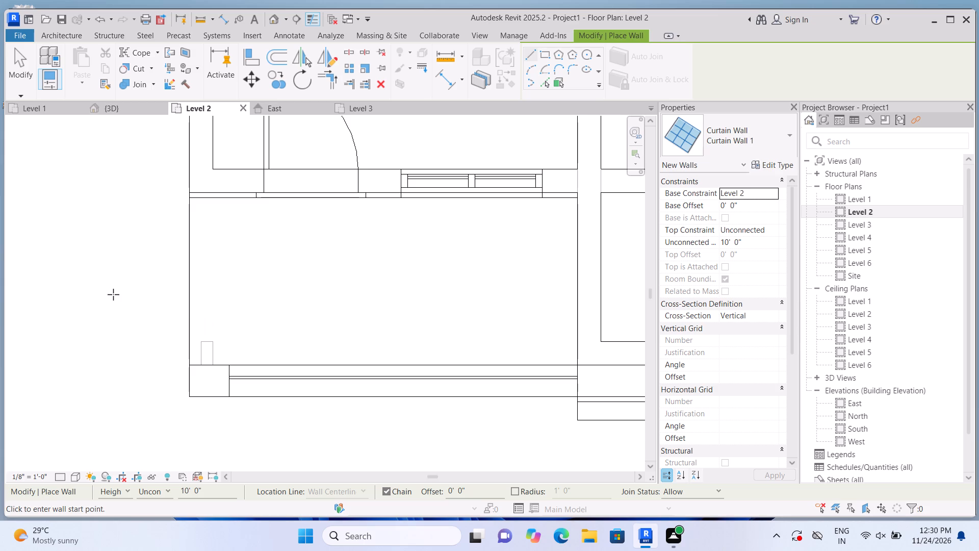
pyautogui.press('Escape')
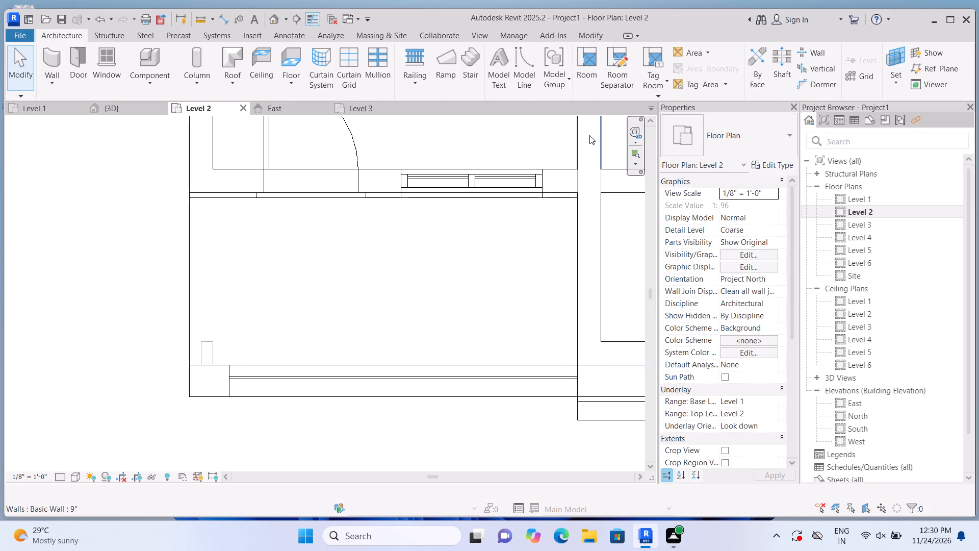
# In the 3D front view, raise the curtain wall's base to the parapet's top edge, giving a base offset of 2'.
pyautogui.click(269, 21)
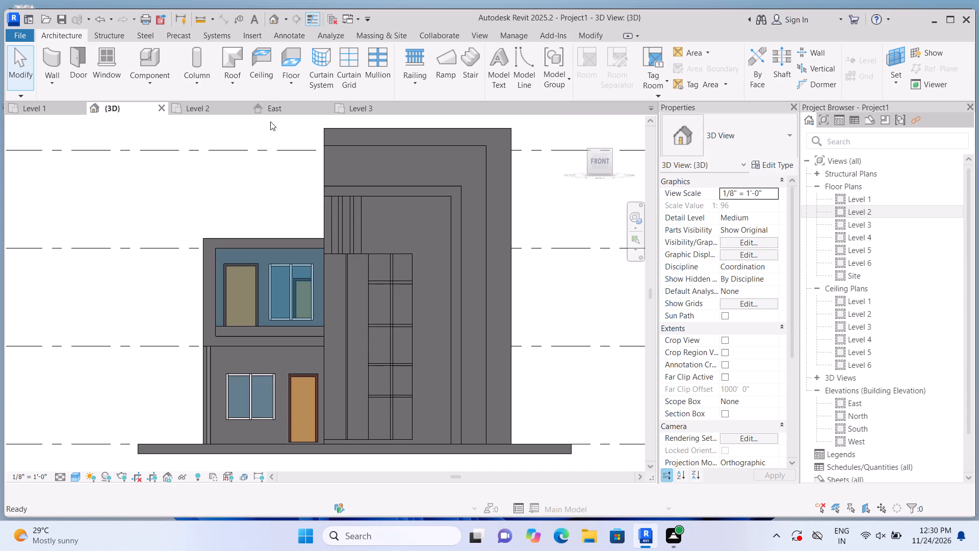
pyautogui.scroll(3, 244, 282)
pyautogui.click(244, 283)
pyautogui.scroll(2, 248, 329)
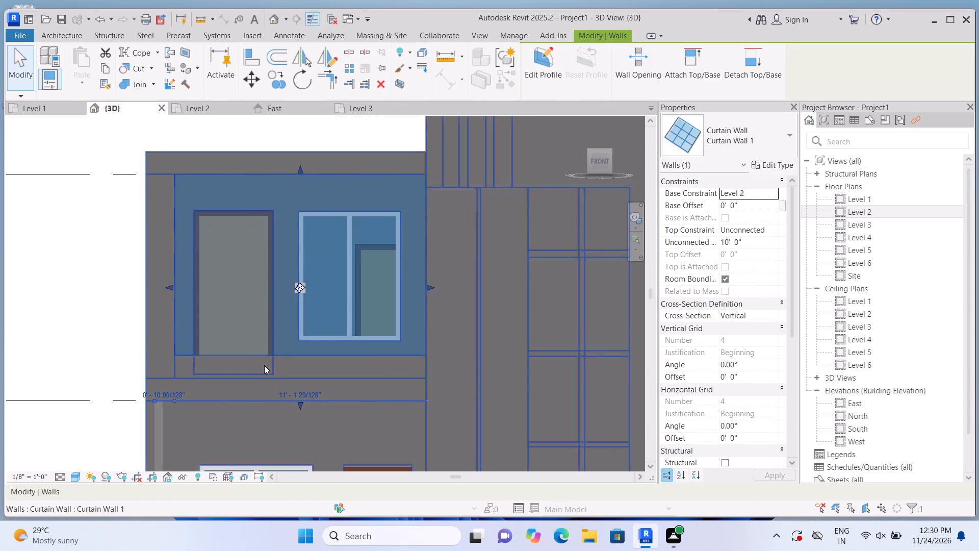
pyautogui.scroll(2, 264, 365)
pyautogui.scroll(1, 294, 412)
pyautogui.moveTo(307, 408); pyautogui.dragTo(301, 387)
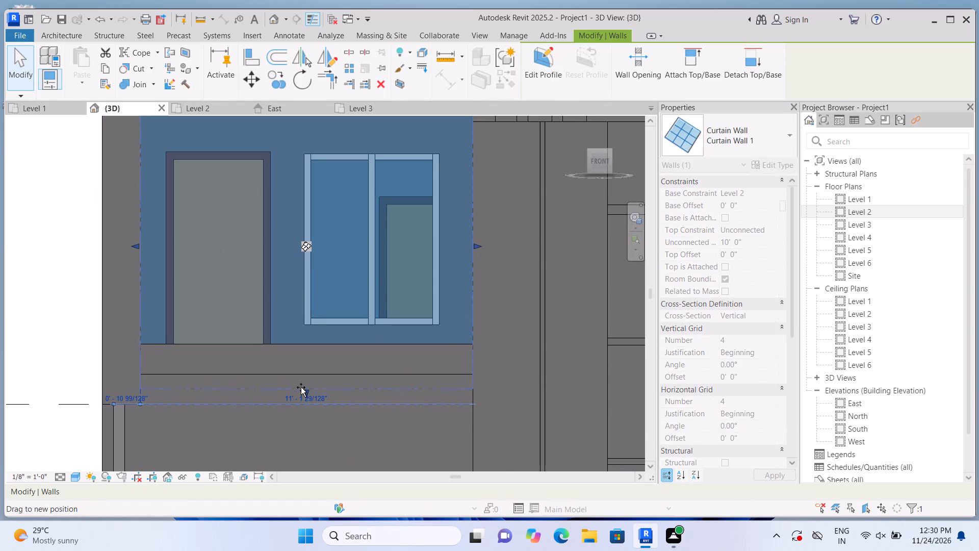
pyautogui.moveTo(301, 387); pyautogui.dragTo(308, 342)
pyautogui.scroll(-3, 297, 369)
pyautogui.scroll(1, 305, 271)
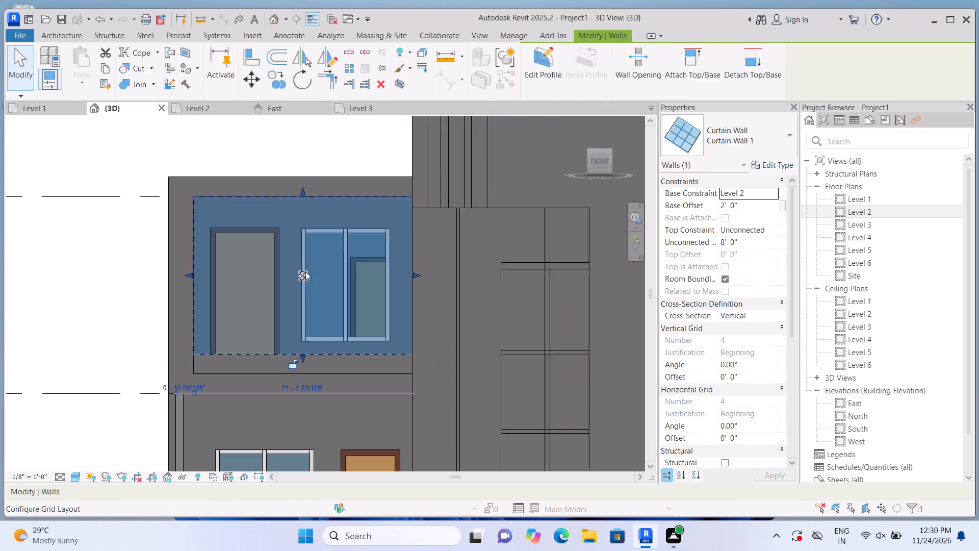
# Lower the curtain wall's top edge to form a glass railing about 2'-1 1/2" high above the parapet.
pyautogui.scroll(2, 305, 271)
pyautogui.moveTo(299, 158); pyautogui.dragTo(288, 336)
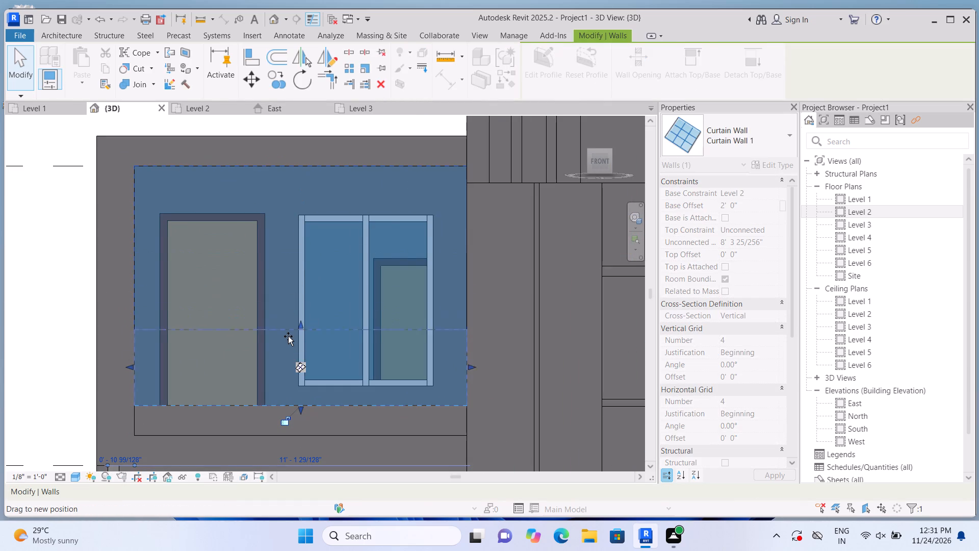
pyautogui.moveTo(288, 336); pyautogui.dragTo(286, 342)
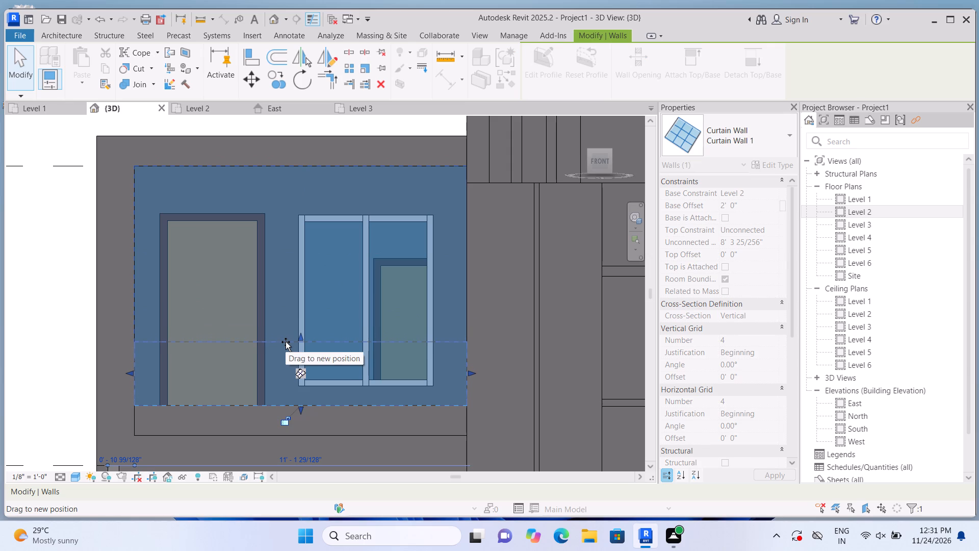
pyautogui.moveTo(286, 342); pyautogui.dragTo(286, 342)
pyautogui.scroll(-2, 287, 324)
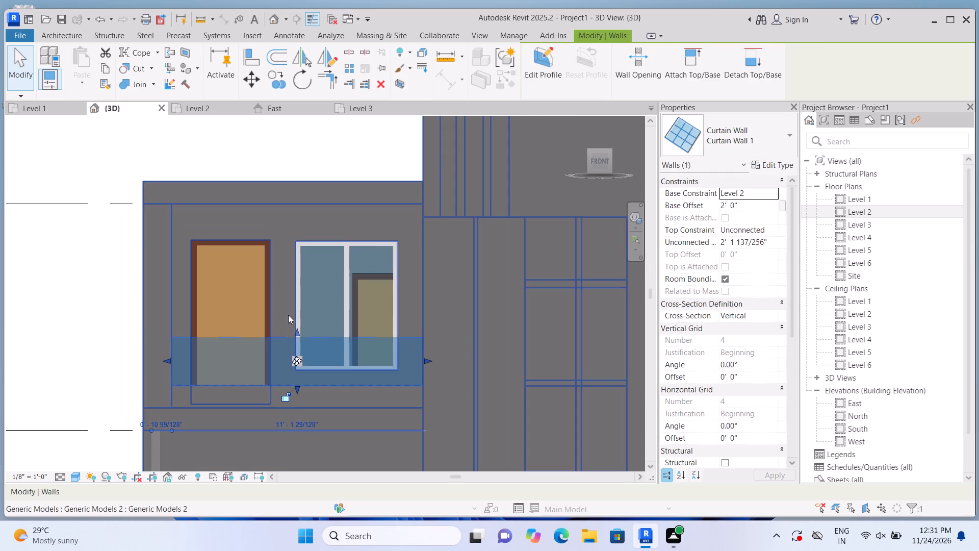
pyautogui.click(70, 374)
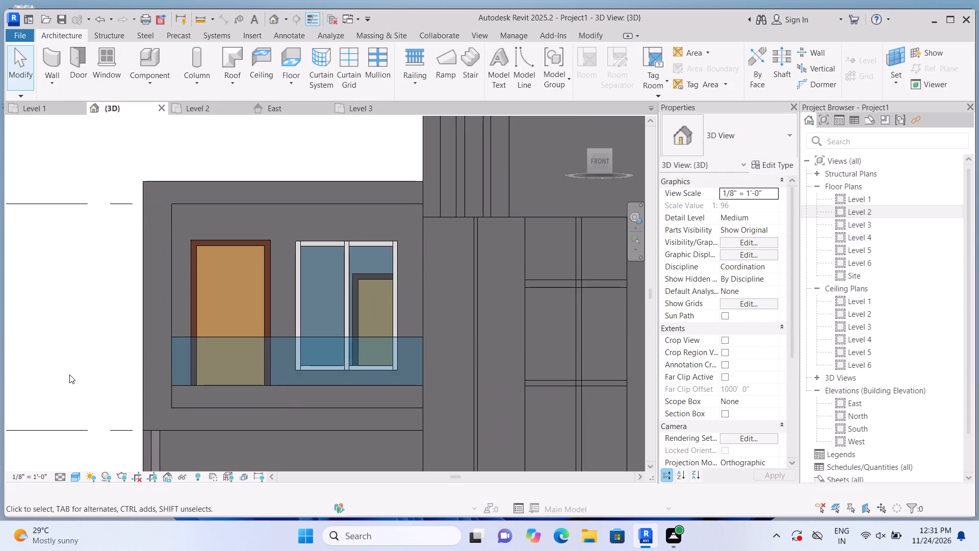
# Place a 2.5" x 5" rectangular mullion along the top edge of the balcony's glass railing.
pyautogui.scroll(-1, 69, 374)
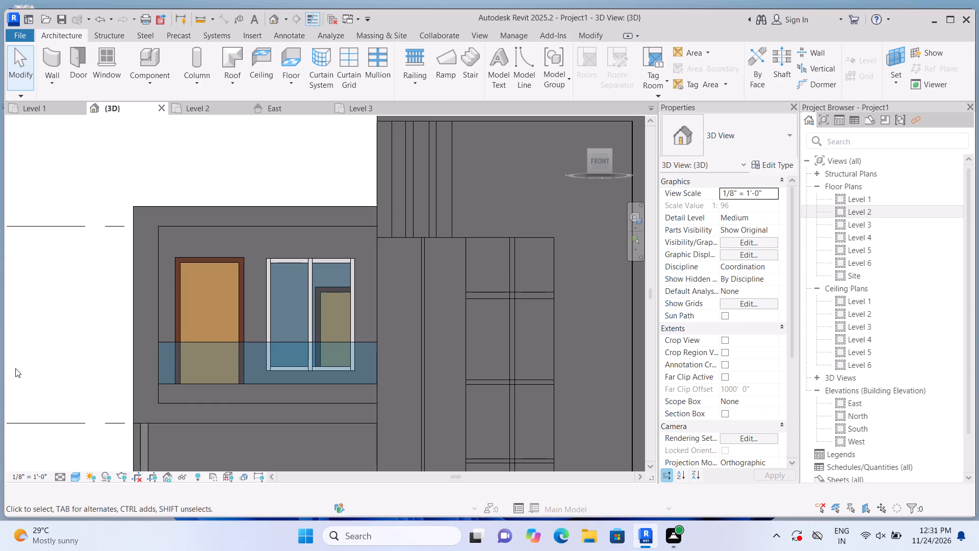
pyautogui.click(376, 68)
pyautogui.click(294, 352)
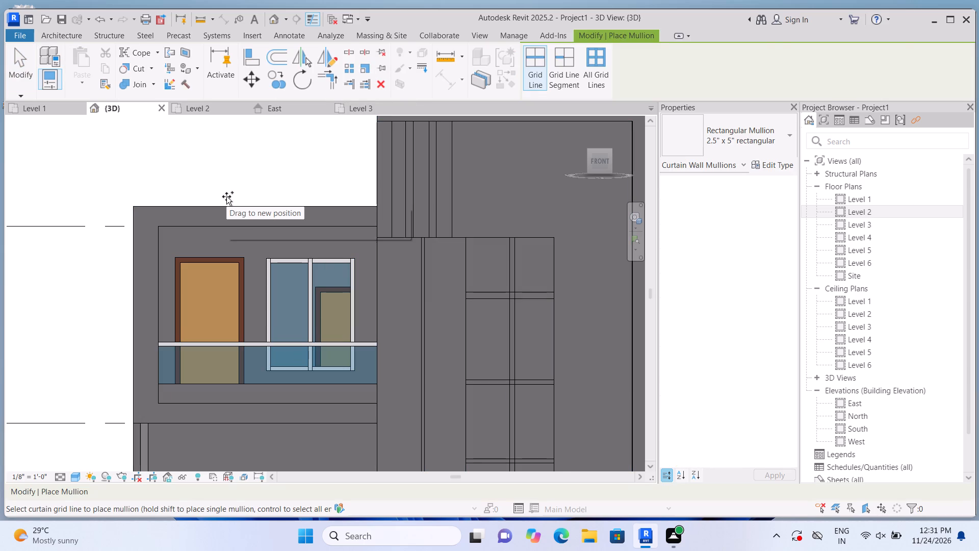
pyautogui.press('Escape')
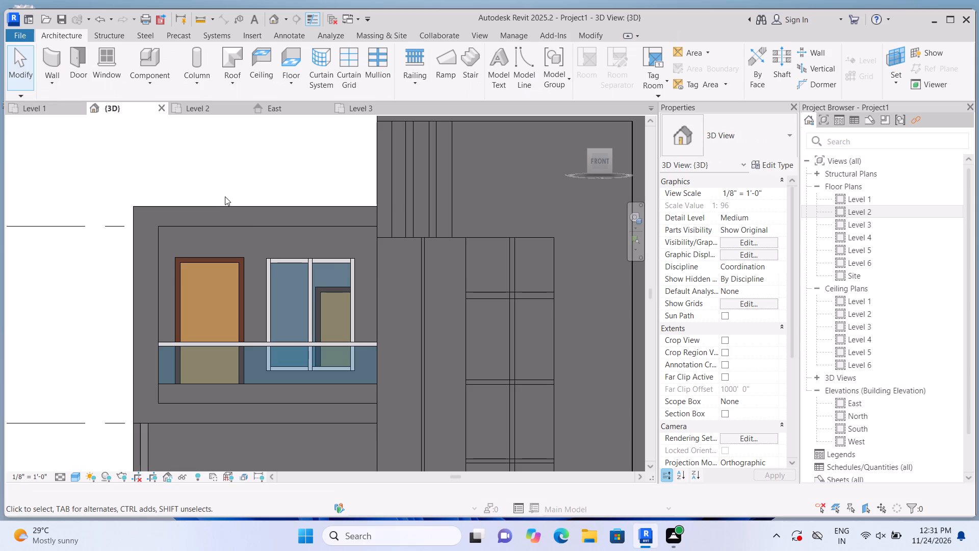
# In the Level 2 plan, start a new in-place model at the balcony parapet in the Generic Models category, keeping the suggested name.
pyautogui.scroll(-3, 225, 197)
pyautogui.scroll(-2, 226, 243)
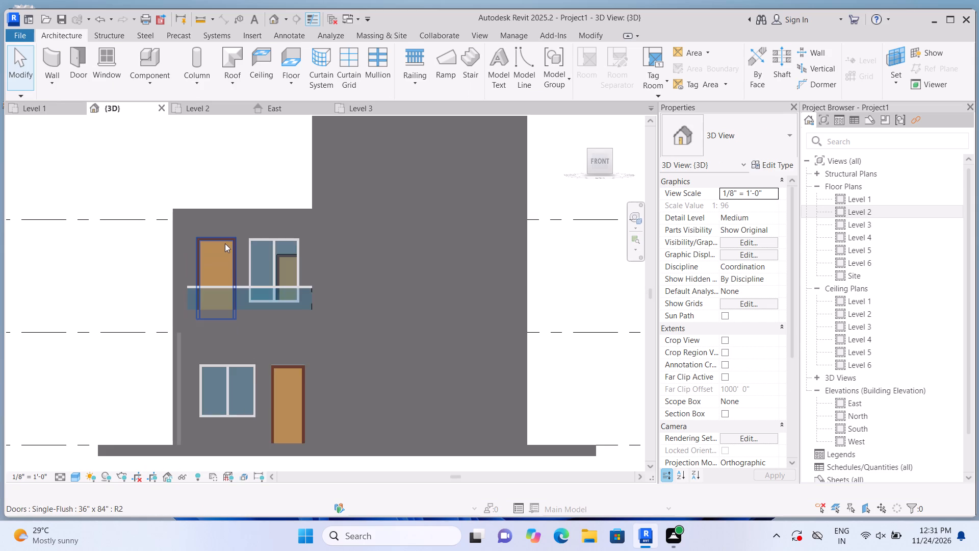
pyautogui.moveTo(133, 260); pyautogui.dragTo(126, 286, button='middle')
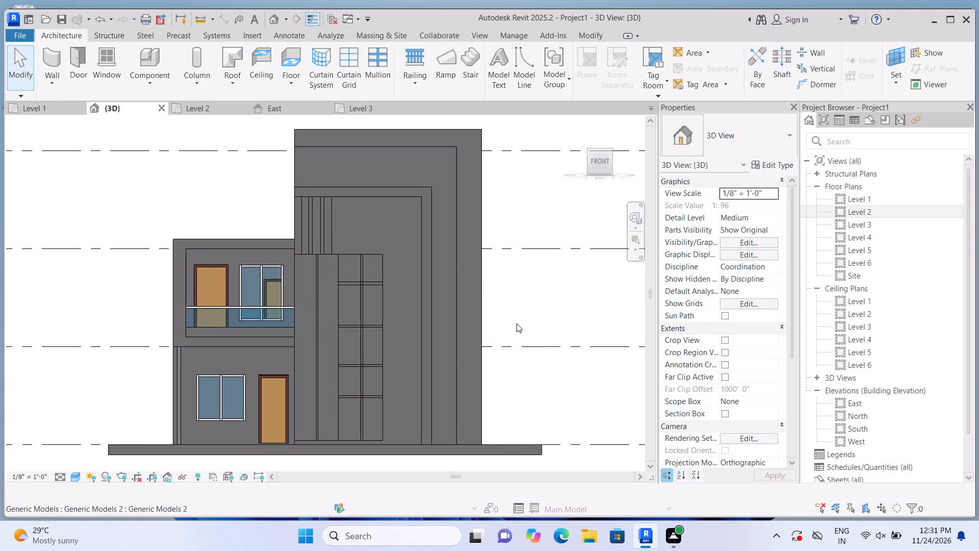
pyautogui.doubleClick(839, 212)
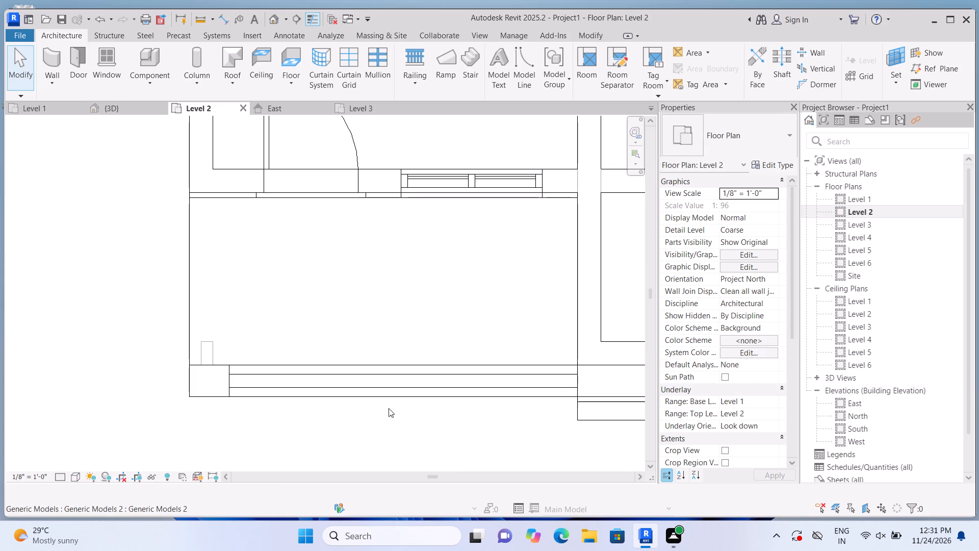
pyautogui.moveTo(409, 410); pyautogui.dragTo(289, 389, button='middle')
pyautogui.scroll(2, 137, 387)
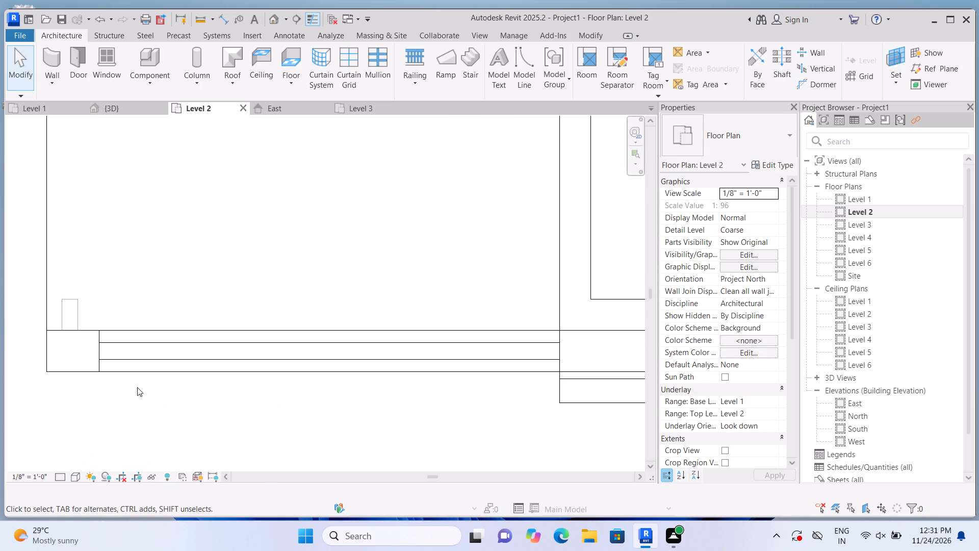
pyautogui.scroll(3, 137, 387)
pyautogui.scroll(-4, 137, 387)
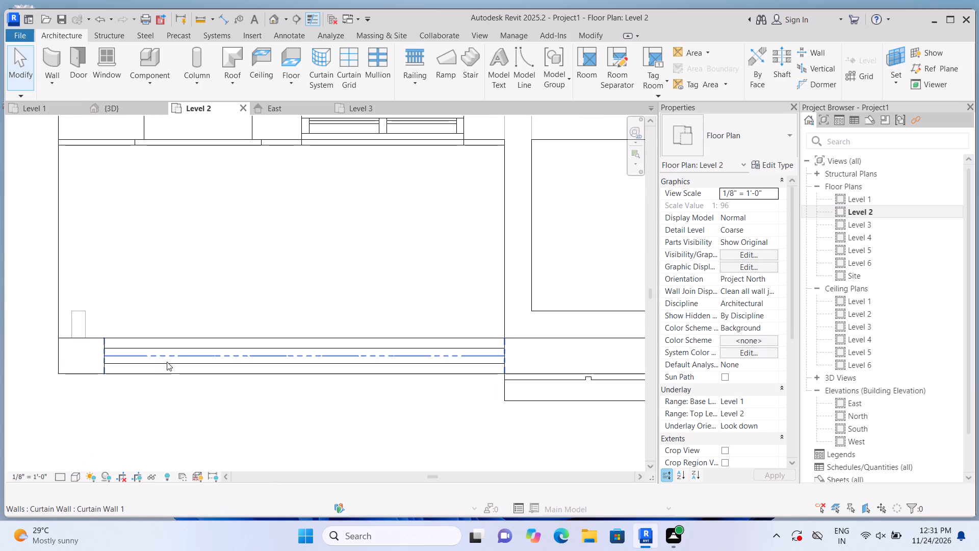
pyautogui.scroll(2, 178, 381)
pyautogui.scroll(3, 121, 372)
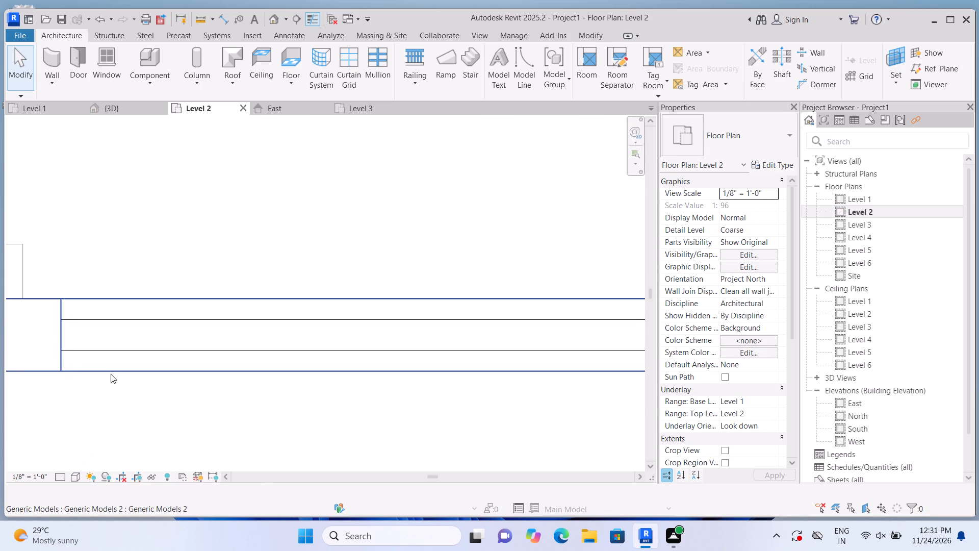
pyautogui.middleClick(111, 343)
pyautogui.scroll(-2, 247, 330)
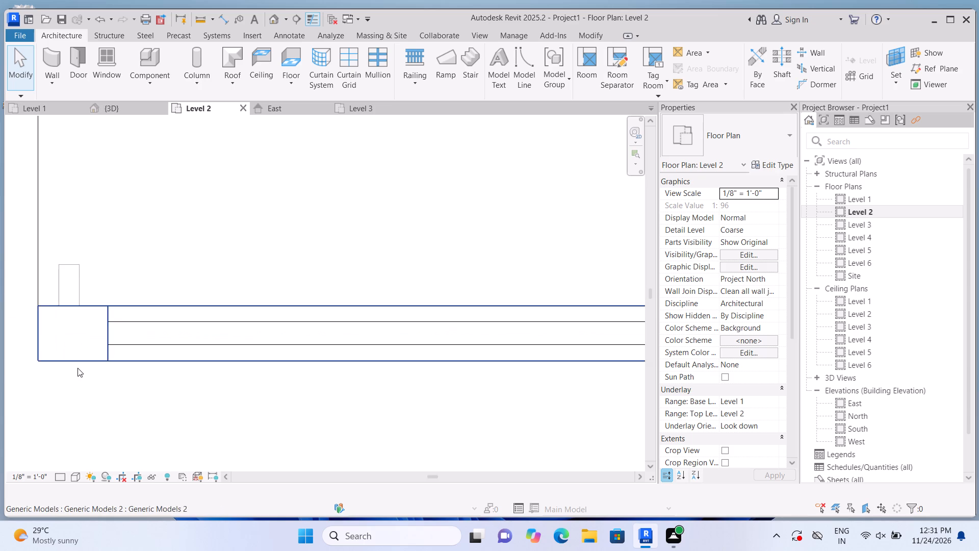
pyautogui.scroll(1, 76, 368)
pyautogui.scroll(1, 32, 382)
pyautogui.scroll(2, 146, 352)
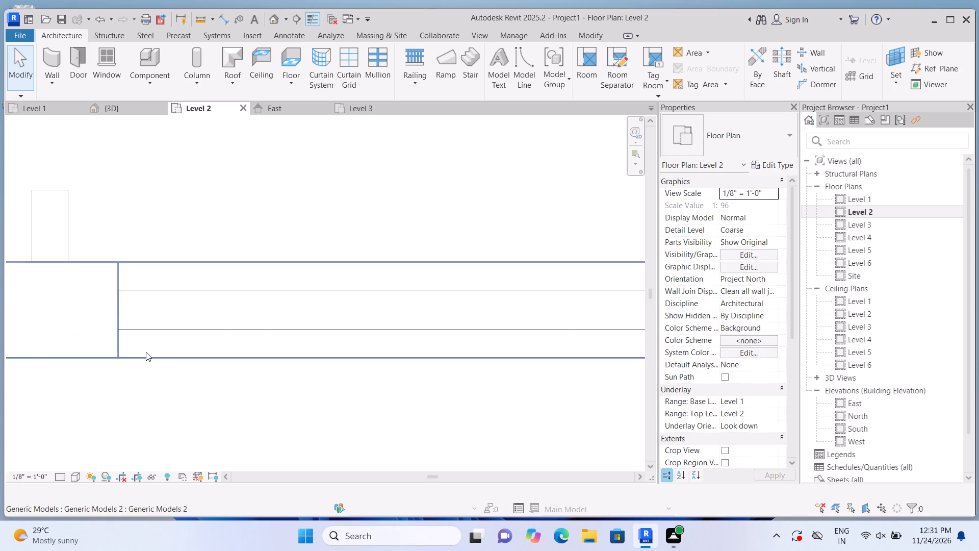
pyautogui.scroll(2, 146, 352)
pyautogui.scroll(-3, 146, 352)
pyautogui.scroll(5, 146, 352)
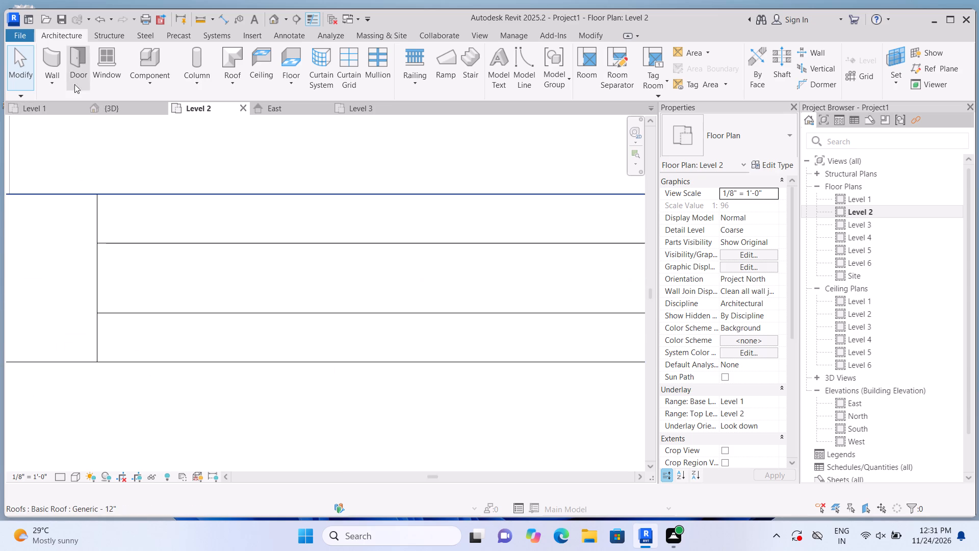
pyautogui.click(58, 60)
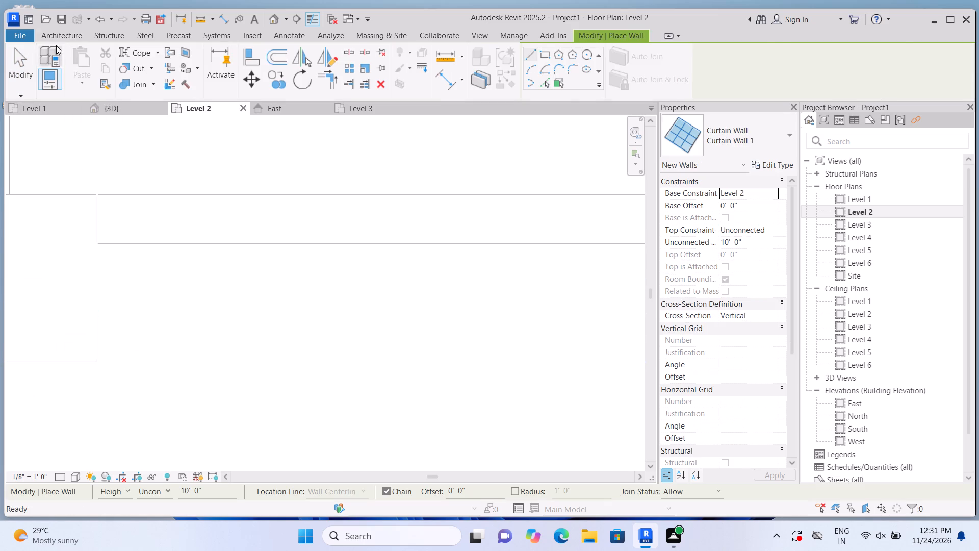
pyautogui.click(59, 37)
pyautogui.click(145, 76)
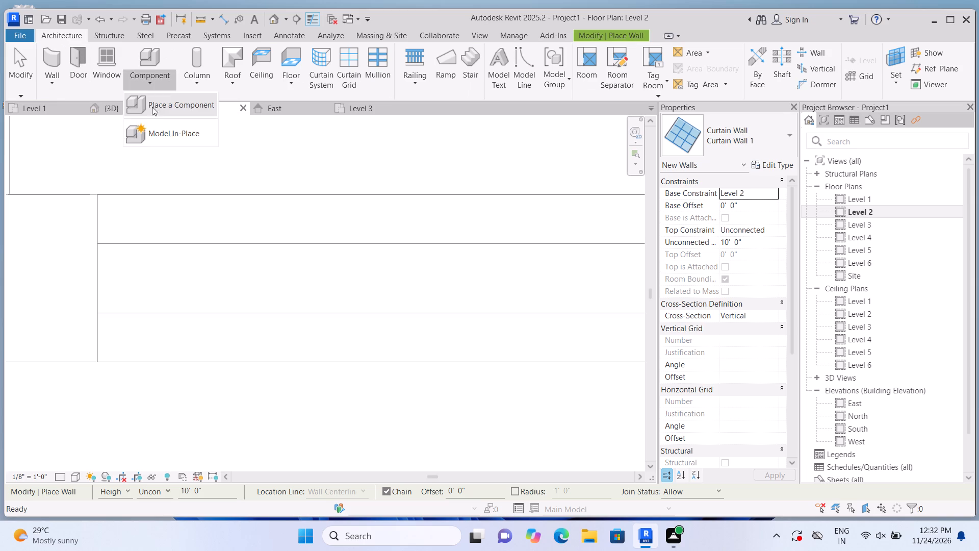
pyautogui.click(153, 136)
pyautogui.scroll(-7, 444, 233)
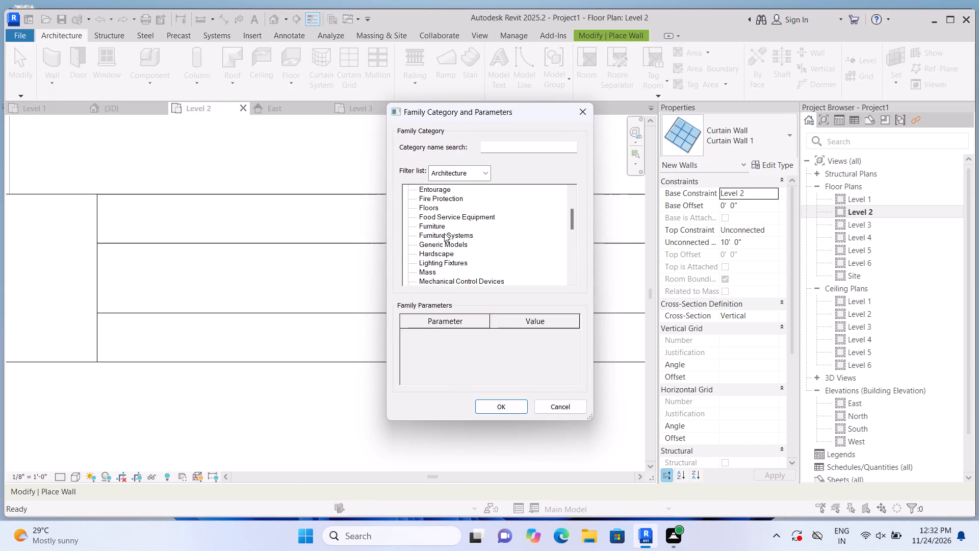
pyautogui.scroll(1, 444, 233)
pyautogui.click(447, 248)
pyautogui.click(450, 256)
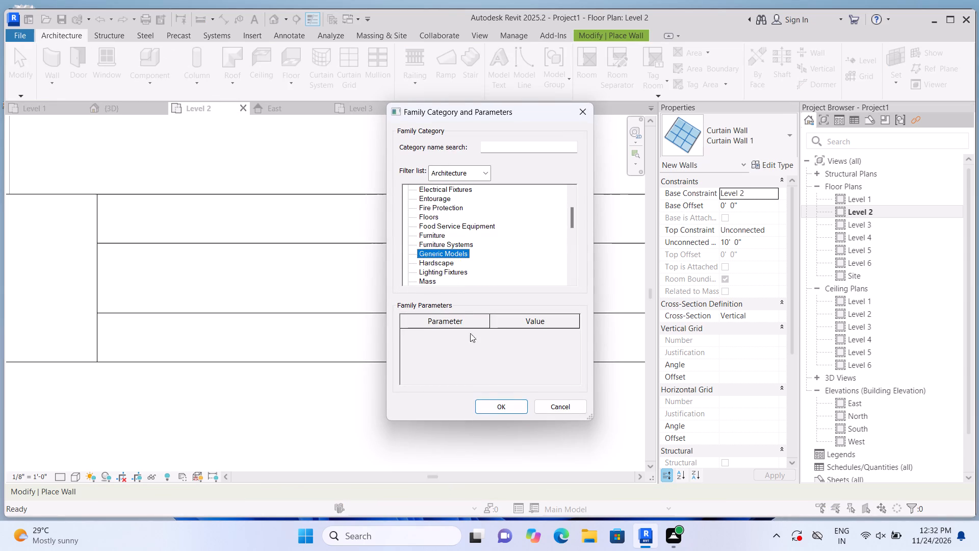
pyautogui.click(491, 410)
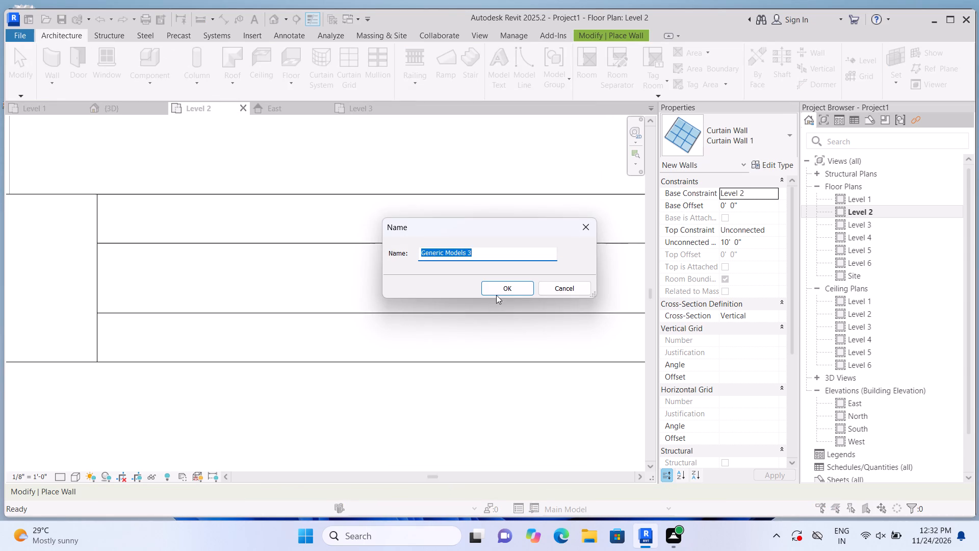
pyautogui.click(498, 290)
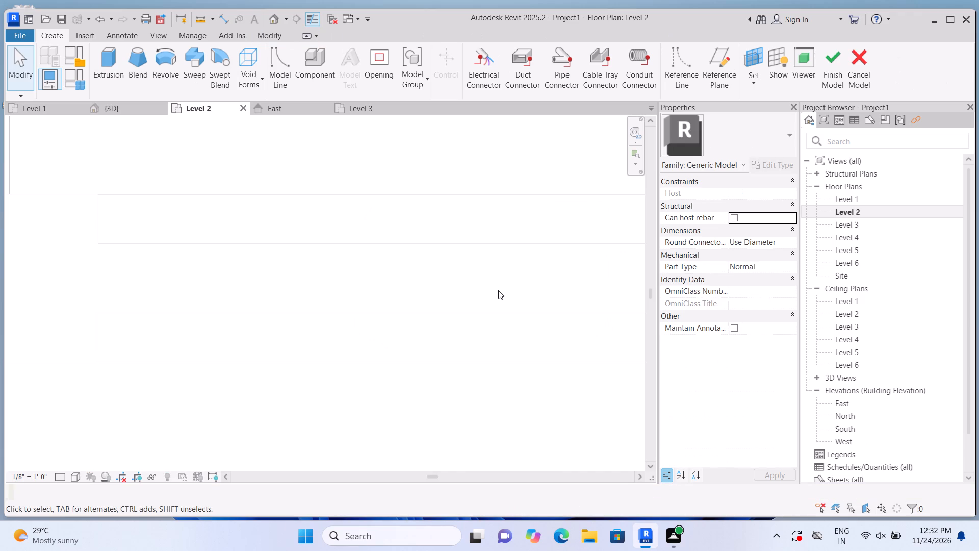
# Start an extrusion and set its work plane by picking the balcony parapet's top face.
pyautogui.click(108, 67)
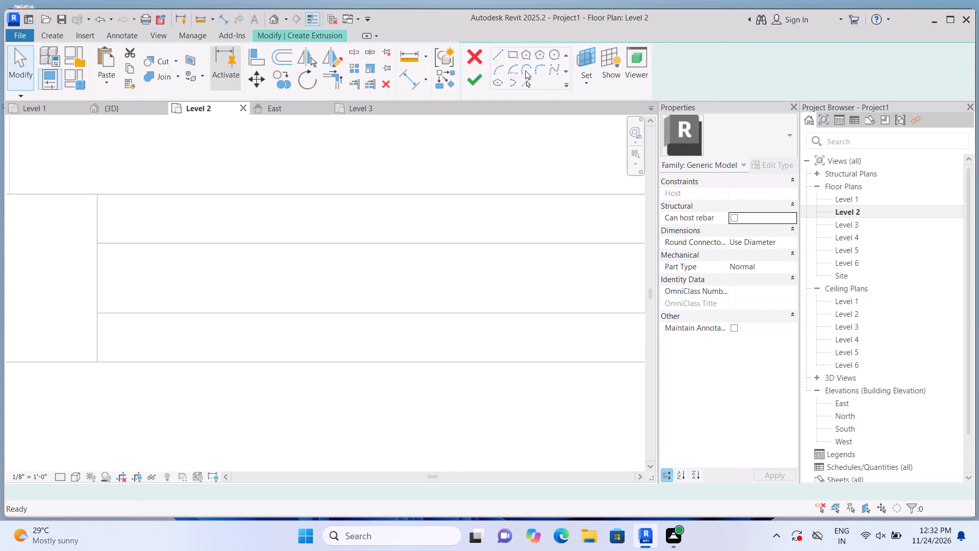
pyautogui.click(659, 81)
pyautogui.click(667, 134)
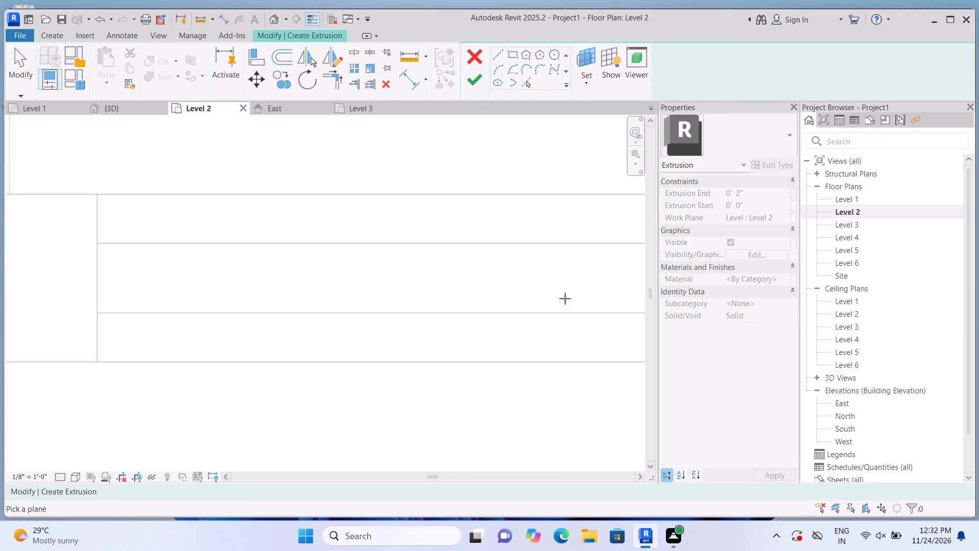
pyautogui.click(492, 334)
# Sketch five spaced squares of about 2 3/4" in a row along the parapet's outer edge, starting beside the corner post.
pyautogui.click(582, 59)
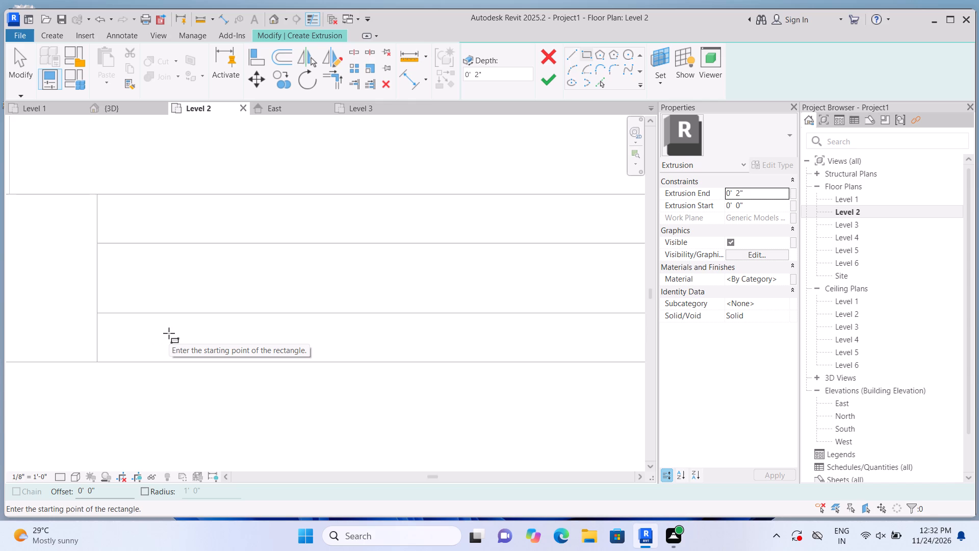
pyautogui.scroll(5, 147, 350)
pyautogui.click(106, 300)
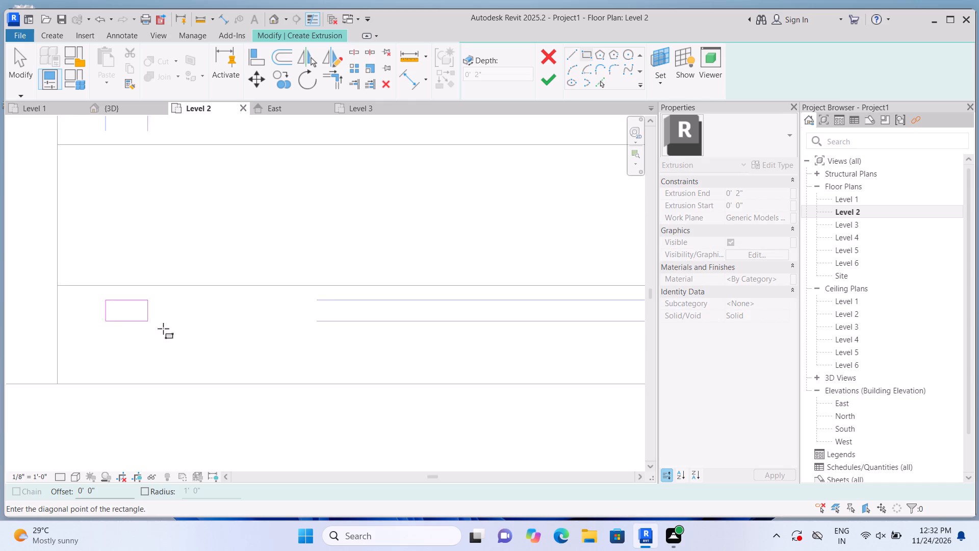
pyautogui.click(184, 378)
pyautogui.click(207, 372)
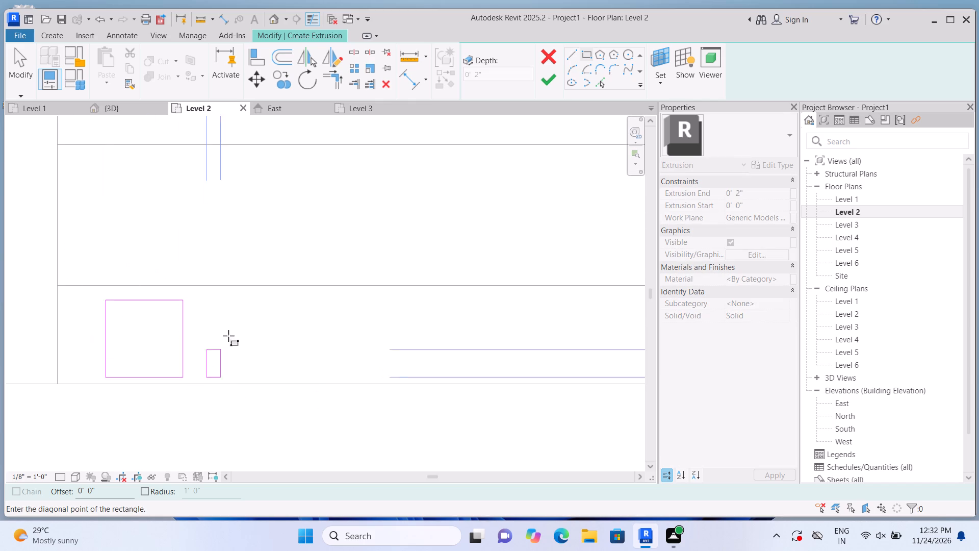
pyautogui.click(284, 300)
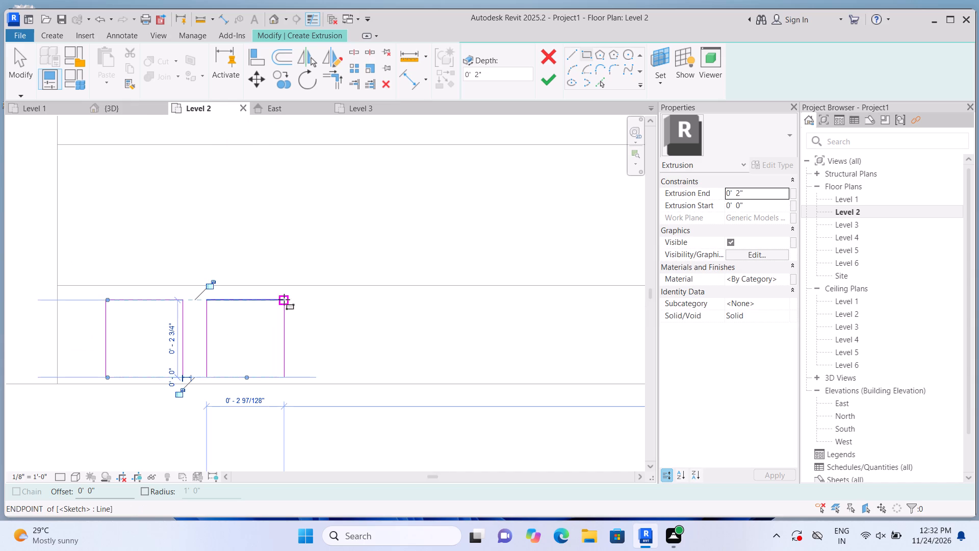
pyautogui.click(314, 377)
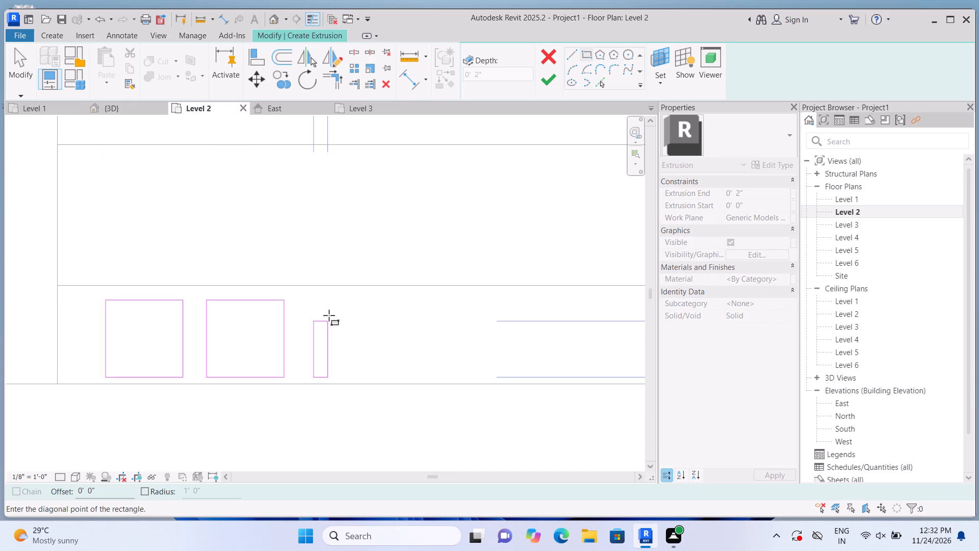
pyautogui.click(394, 302)
pyautogui.click(421, 377)
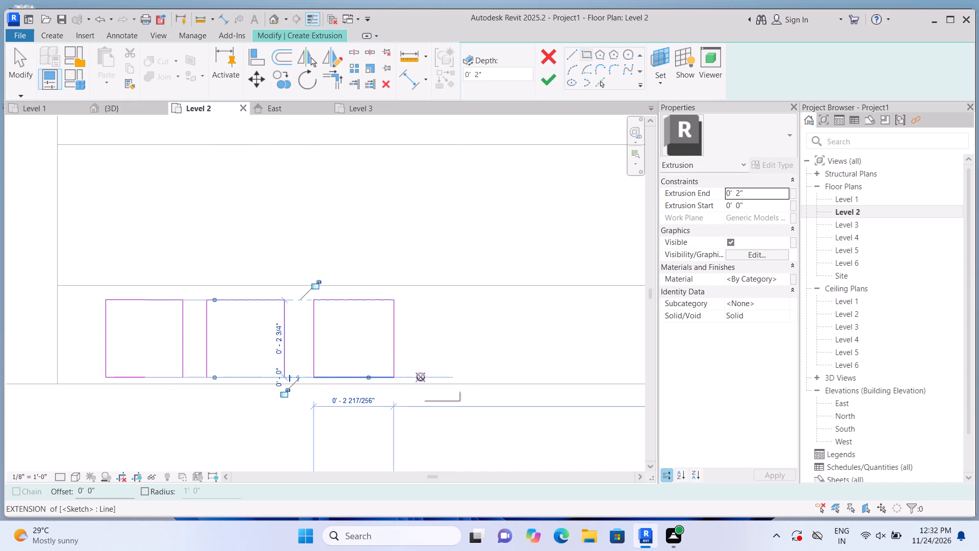
pyautogui.click(498, 302)
pyautogui.click(523, 375)
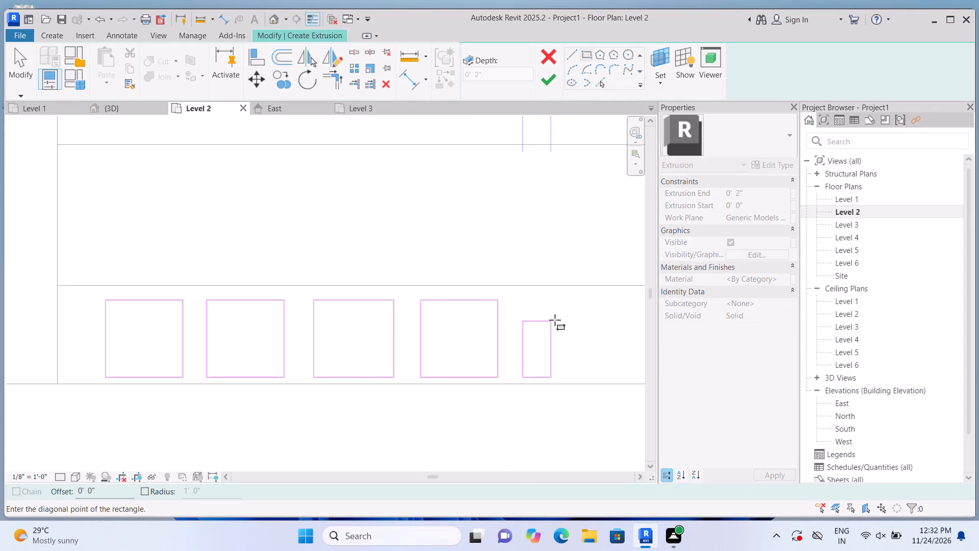
pyautogui.click(599, 299)
# Continue the row with two more rectangles about 2 3/4" deep and 3" wide, and finish the extrusion at a 2" depth.
pyautogui.scroll(-5, 589, 318)
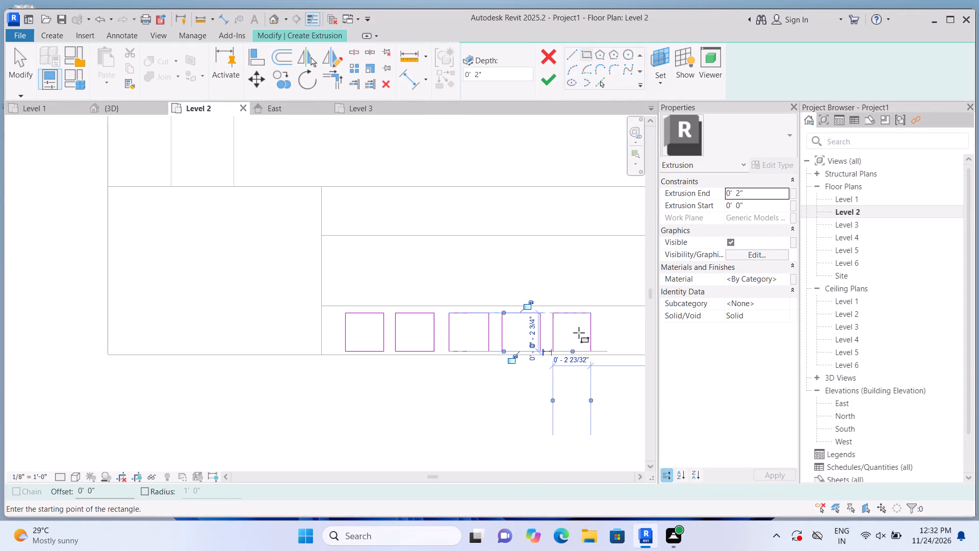
pyautogui.scroll(-7, 360, 385)
pyautogui.scroll(1, 448, 402)
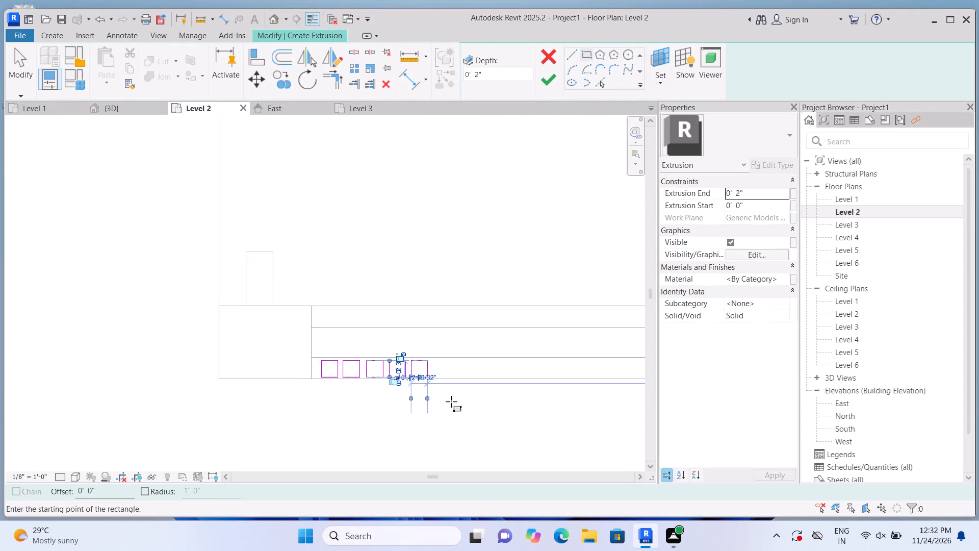
pyautogui.scroll(3, 451, 402)
pyautogui.scroll(3, 504, 396)
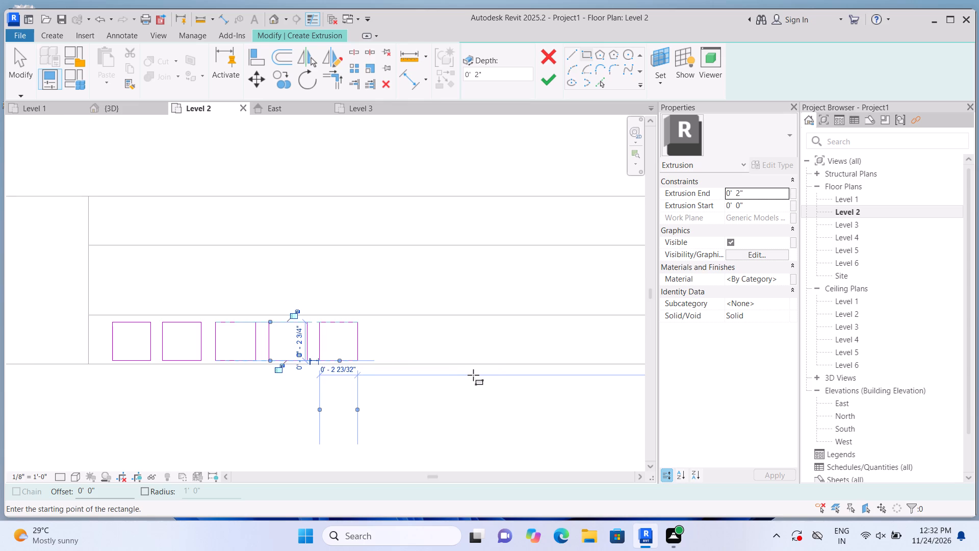
pyautogui.press('Escape')
pyautogui.scroll(3, 382, 363)
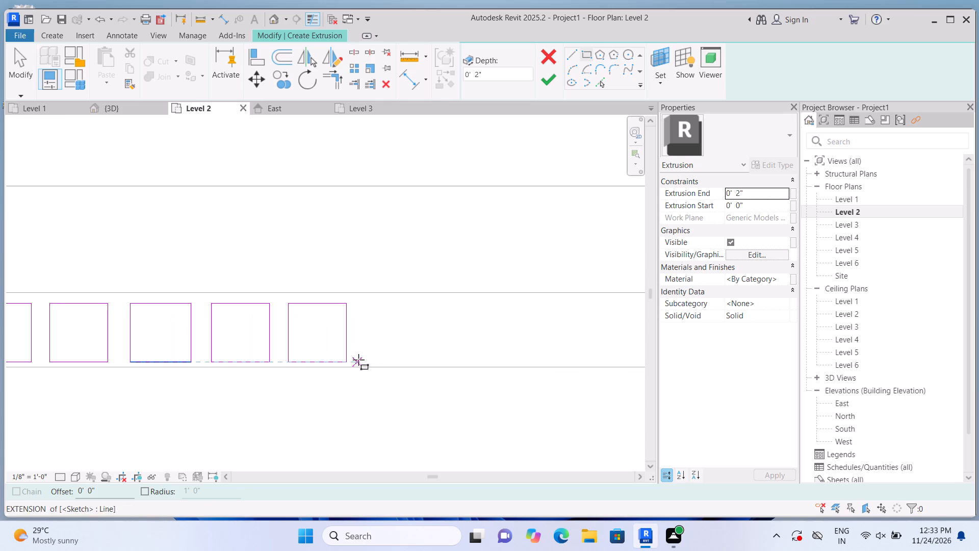
pyautogui.click(370, 358)
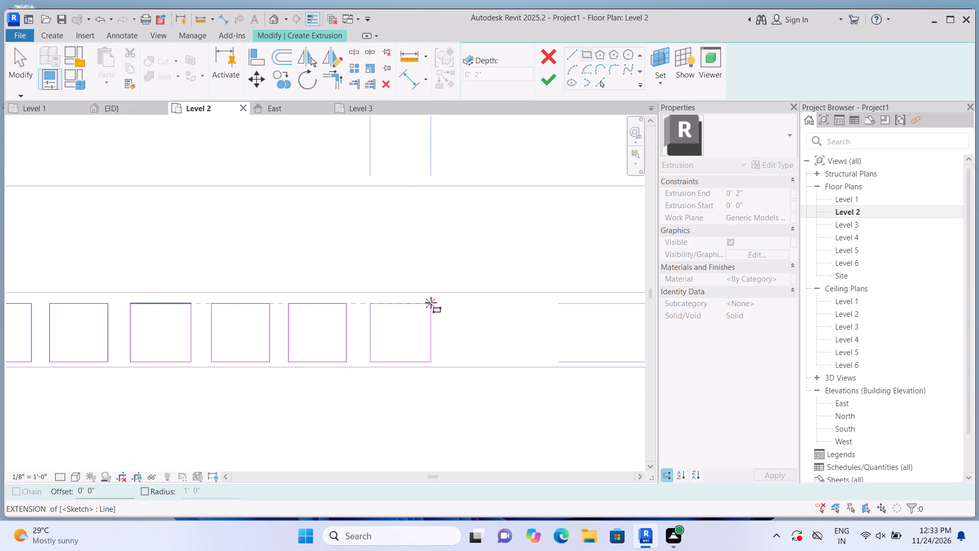
pyautogui.click(431, 303)
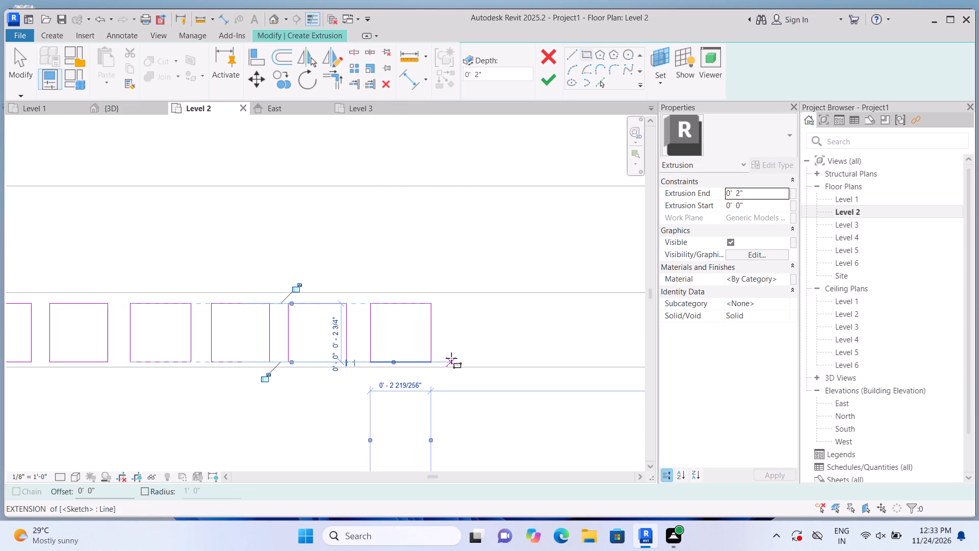
pyautogui.click(451, 358)
pyautogui.click(515, 303)
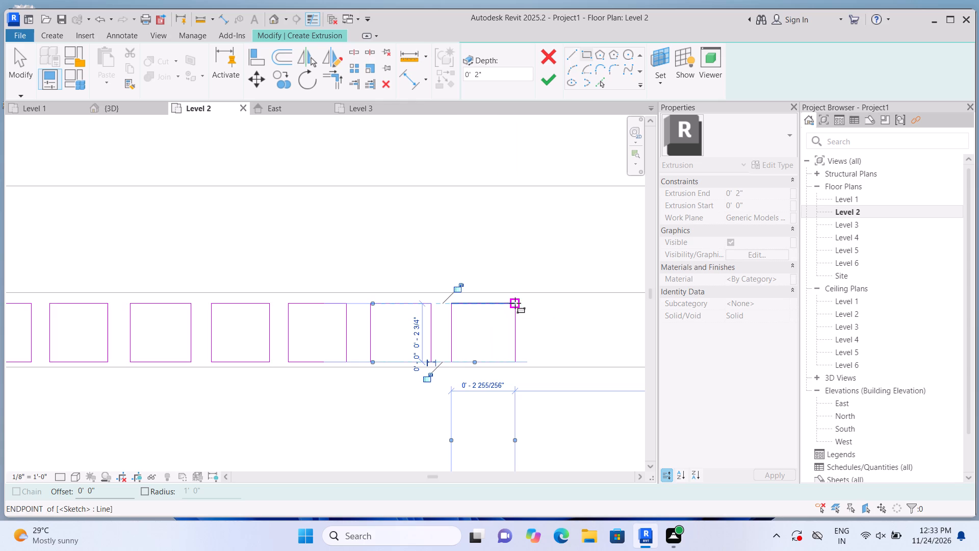
pyautogui.click(555, 81)
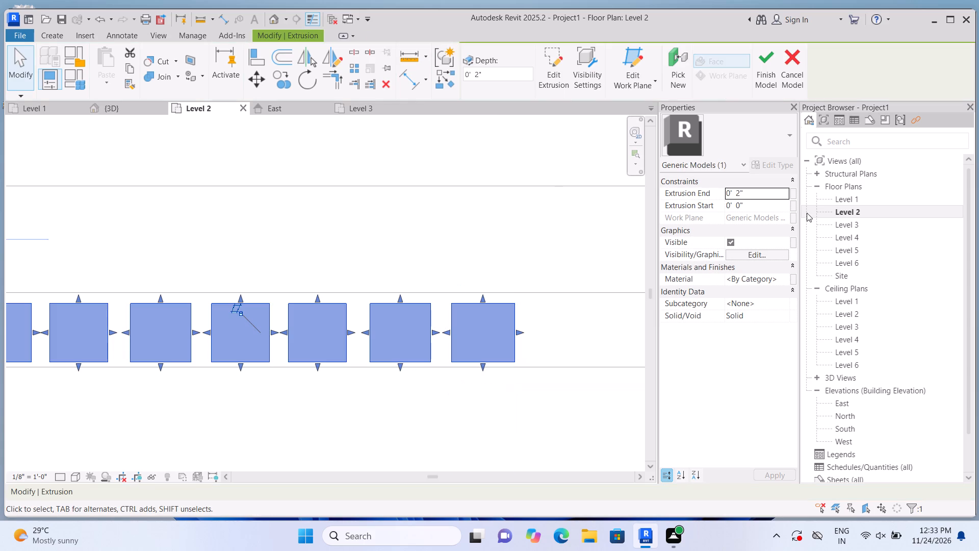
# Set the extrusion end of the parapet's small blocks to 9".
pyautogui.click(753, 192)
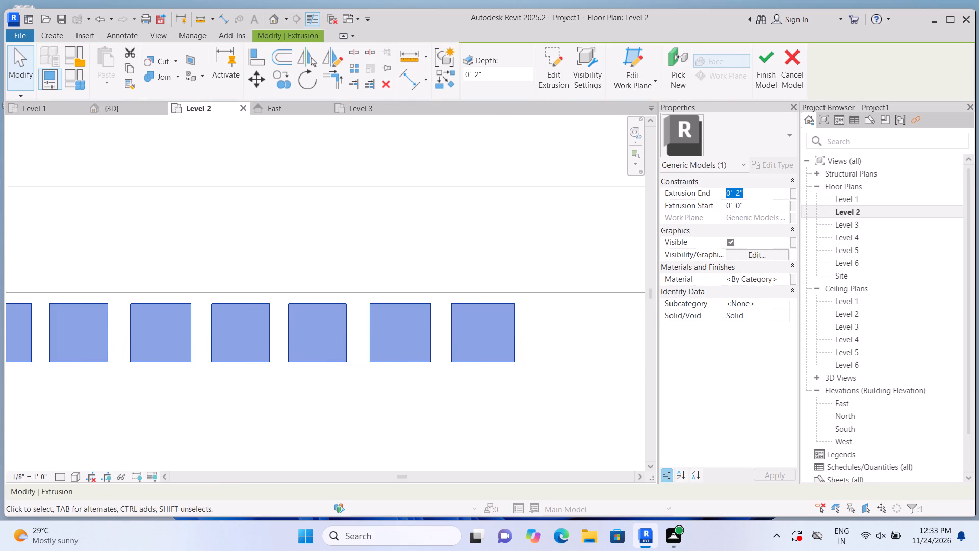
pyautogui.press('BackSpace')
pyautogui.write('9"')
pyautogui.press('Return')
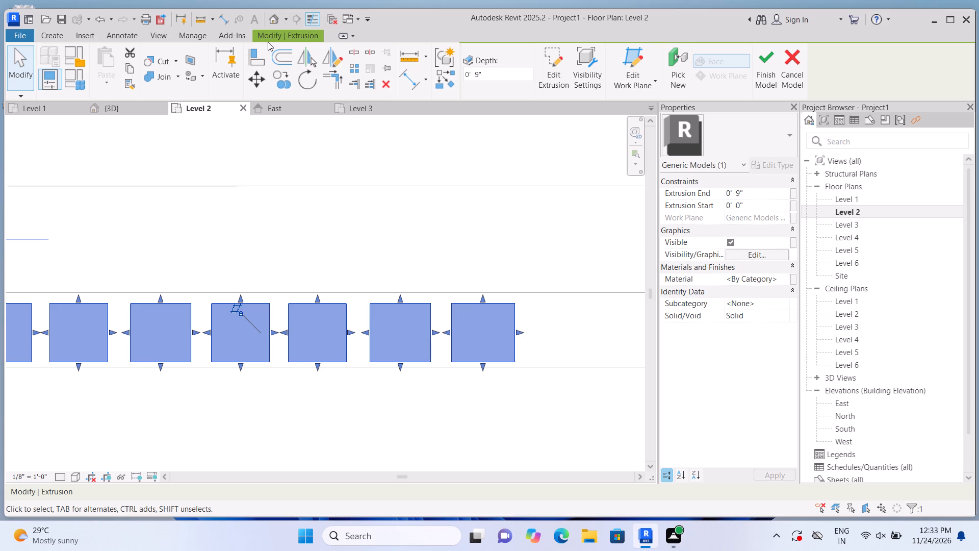
# In the 3D view, stretch the row of parapet blocks upward into tall fins reaching the underside of the balcony frame's top.
pyautogui.click(274, 19)
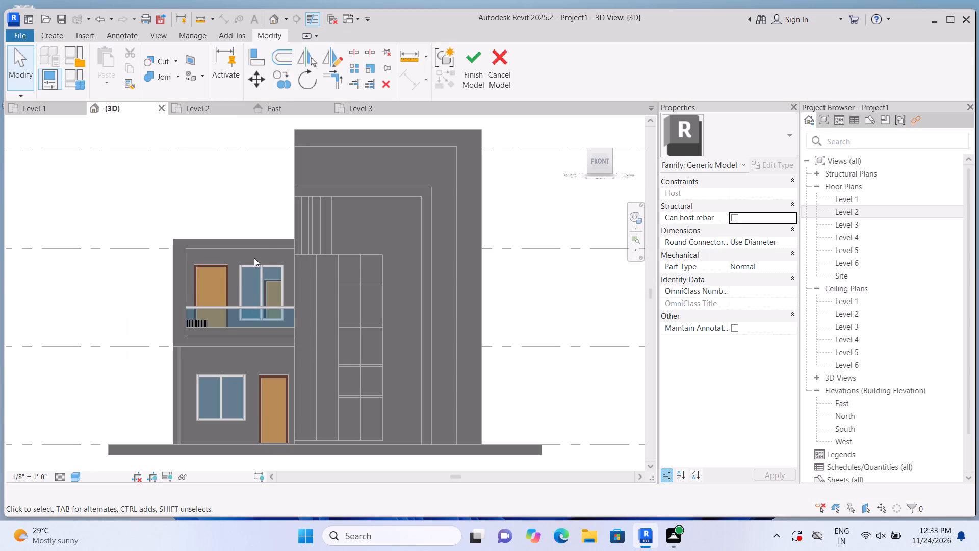
pyautogui.scroll(4, 227, 290)
pyautogui.moveTo(235, 249); pyautogui.dragTo(225, 306, button='middle')
pyautogui.scroll(1, 219, 366)
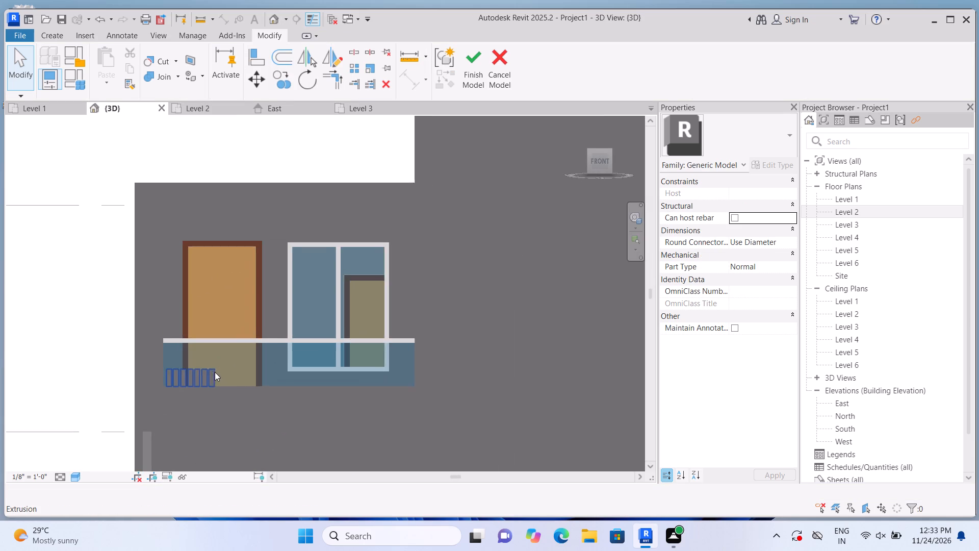
pyautogui.scroll(2, 215, 372)
pyautogui.click(203, 376)
pyautogui.moveTo(185, 359); pyautogui.dragTo(188, 338)
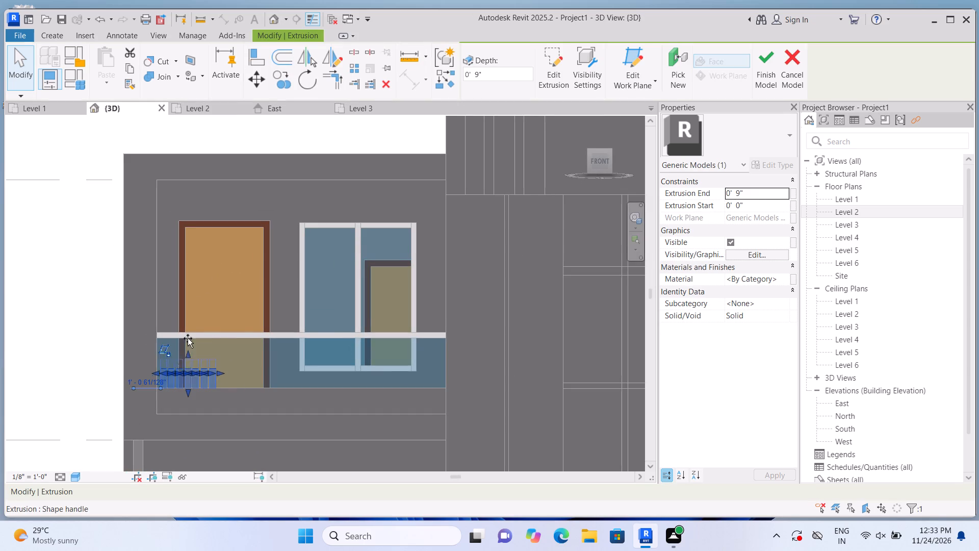
pyautogui.moveTo(188, 338); pyautogui.dragTo(203, 184)
pyautogui.click(18, 325)
pyautogui.scroll(-1, 133, 307)
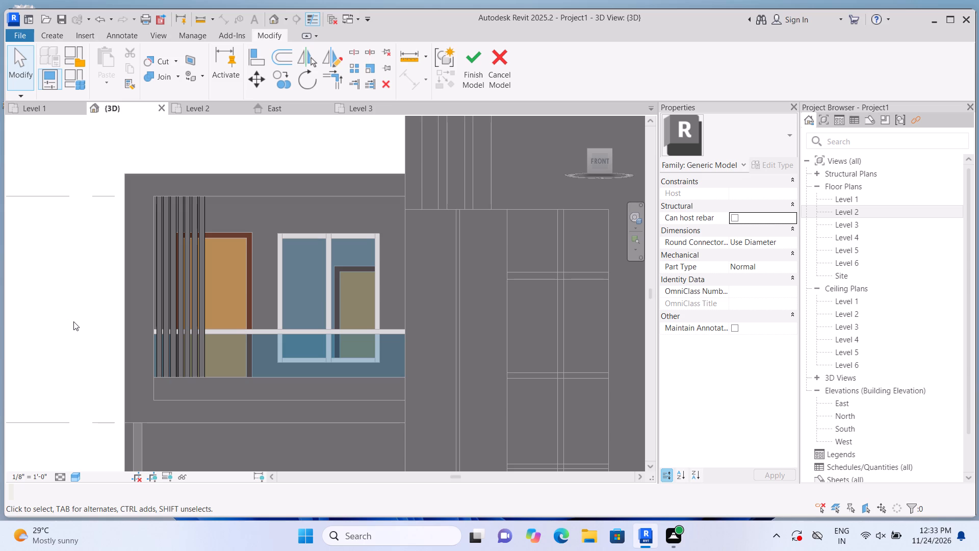
# Examine the balcony fins and front facade in 3D from the left-front corner of the house.
pyautogui.scroll(-1, 23, 329)
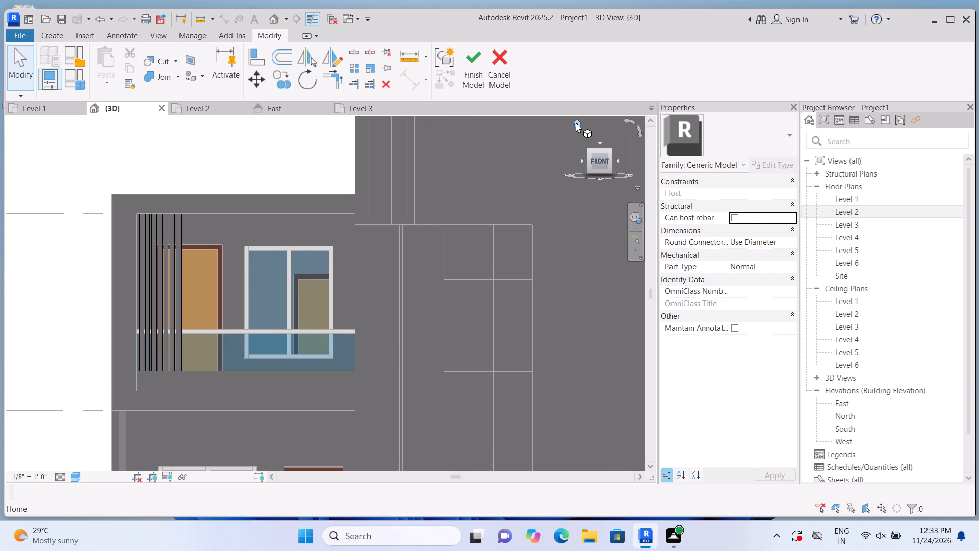
pyautogui.click(576, 122)
pyautogui.scroll(3, 248, 340)
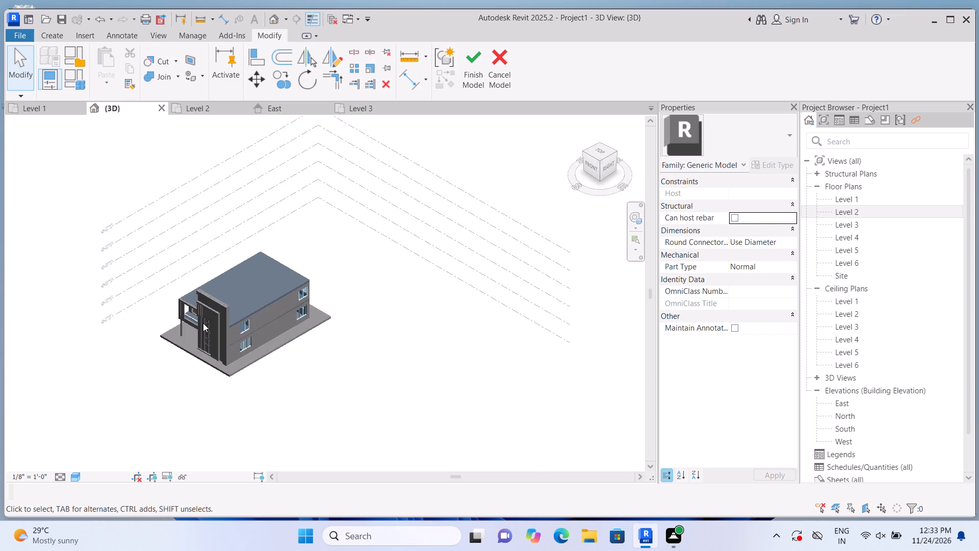
pyautogui.scroll(7, 203, 323)
pyautogui.moveTo(92, 325); pyautogui.dragTo(219, 342, button='middle')
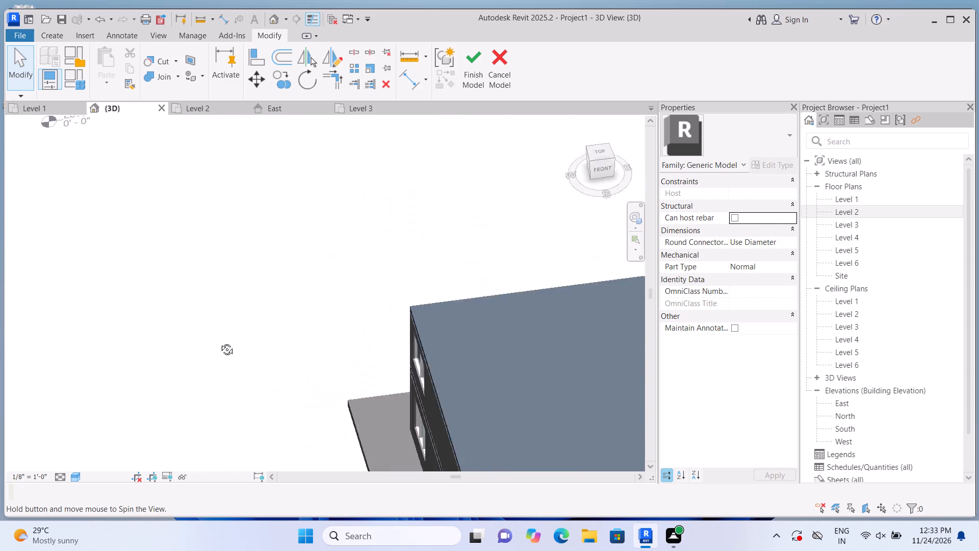
pyautogui.moveTo(219, 342); pyautogui.dragTo(287, 309, button='middle')
pyautogui.scroll(-7, 250, 258)
pyautogui.keyDown('shift'); pyautogui.moveTo(250, 410); pyautogui.dragTo(255, 348, button='middle'); pyautogui.keyUp('shift')
pyautogui.keyDown('shift'); pyautogui.middleClick(255, 348); pyautogui.keyUp('shift')
pyautogui.scroll(8, 583, 322)
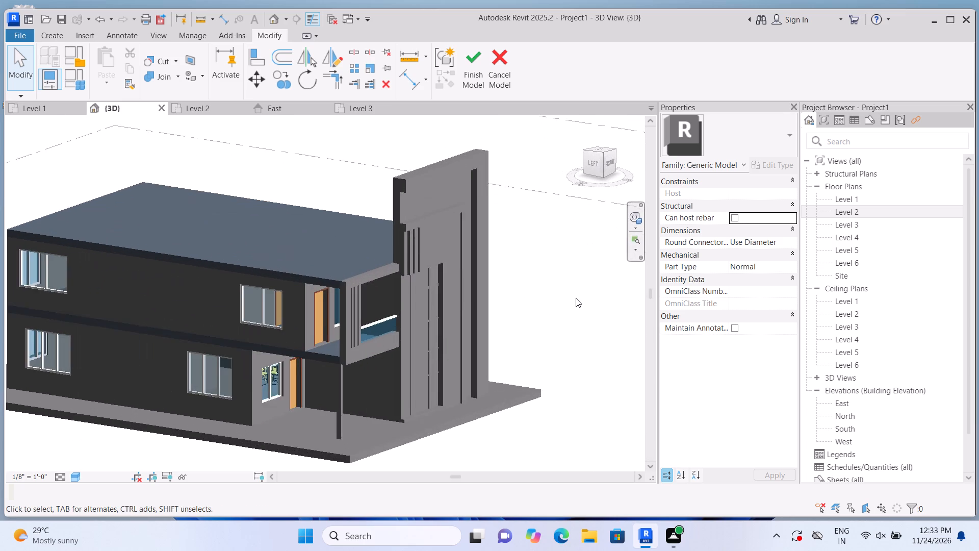
pyautogui.scroll(1, 576, 298)
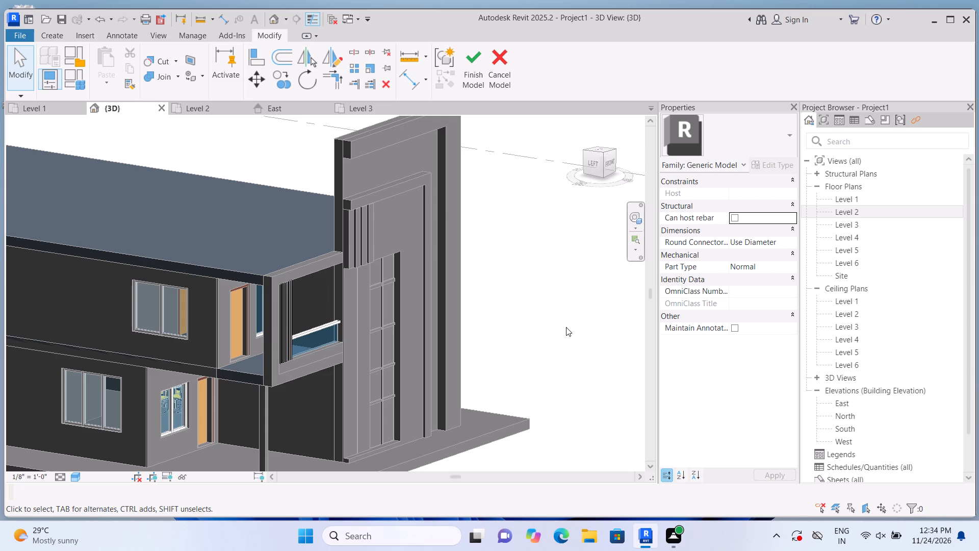
# In the Level 3 plan, start an extrusion and set its work plane by picking the balcony frame's top face.
pyautogui.doubleClick(861, 228)
pyautogui.scroll(6, 321, 420)
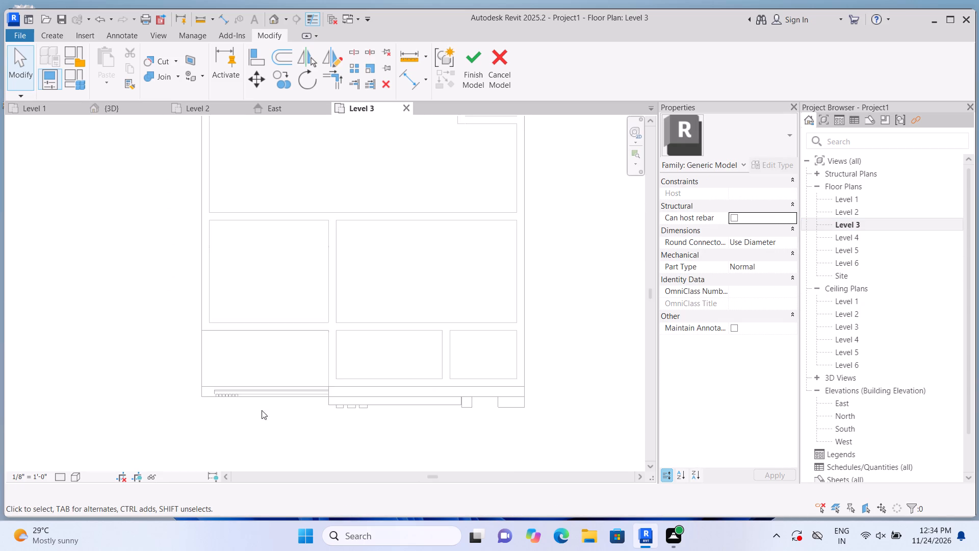
pyautogui.scroll(8, 262, 410)
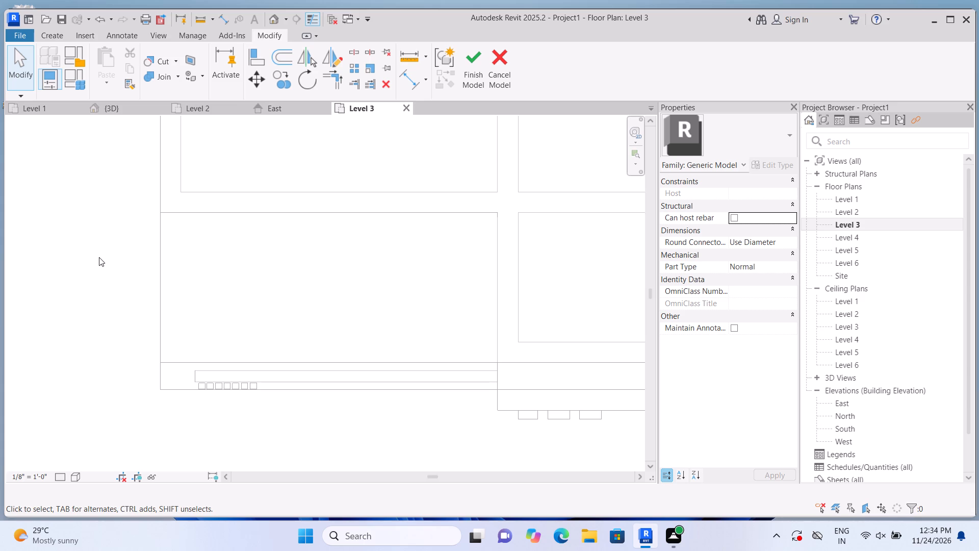
pyautogui.doubleClick(872, 239)
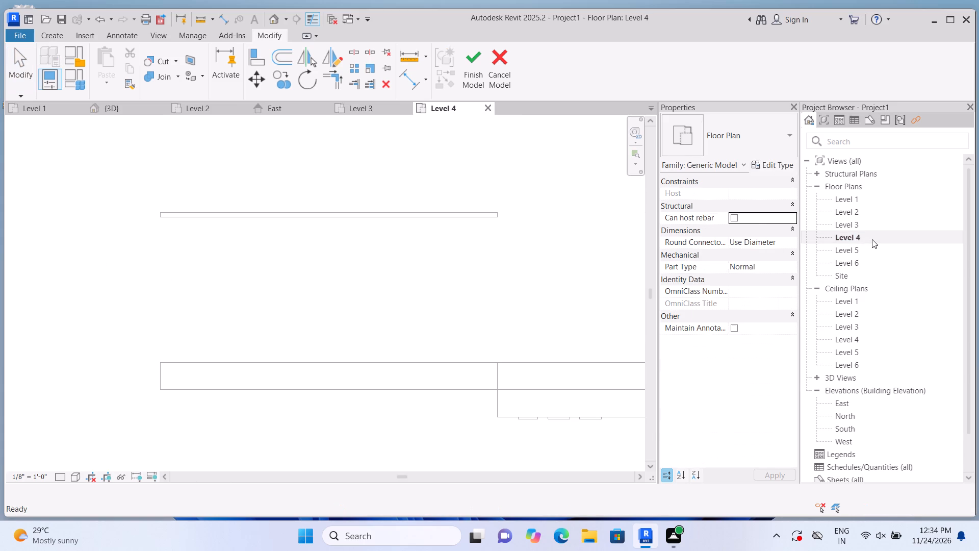
pyautogui.doubleClick(851, 220)
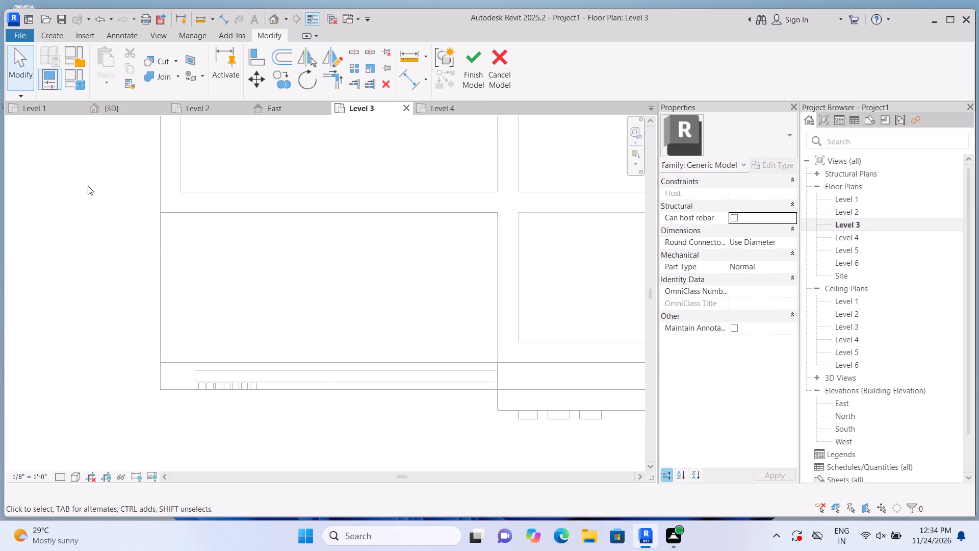
pyautogui.click(58, 41)
pyautogui.click(116, 61)
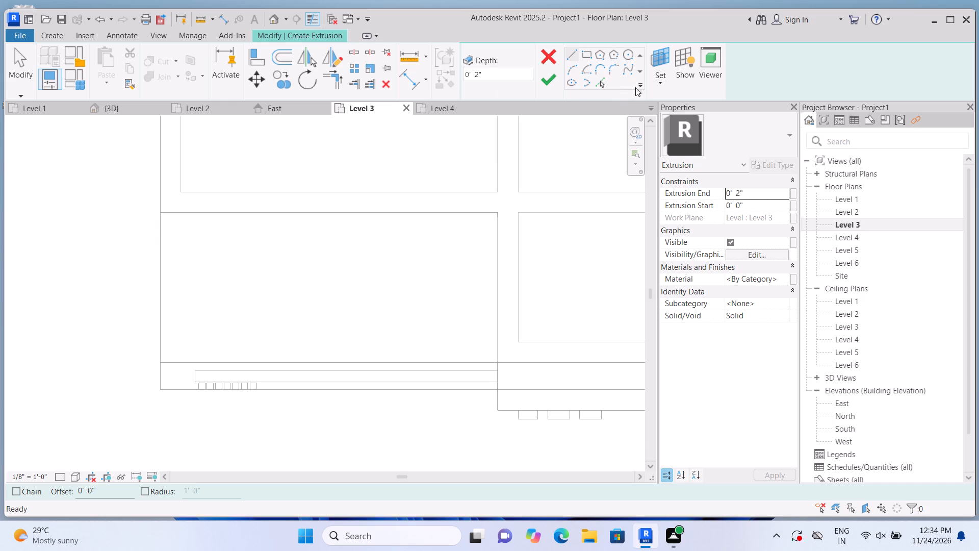
pyautogui.click(653, 81)
pyautogui.click(662, 125)
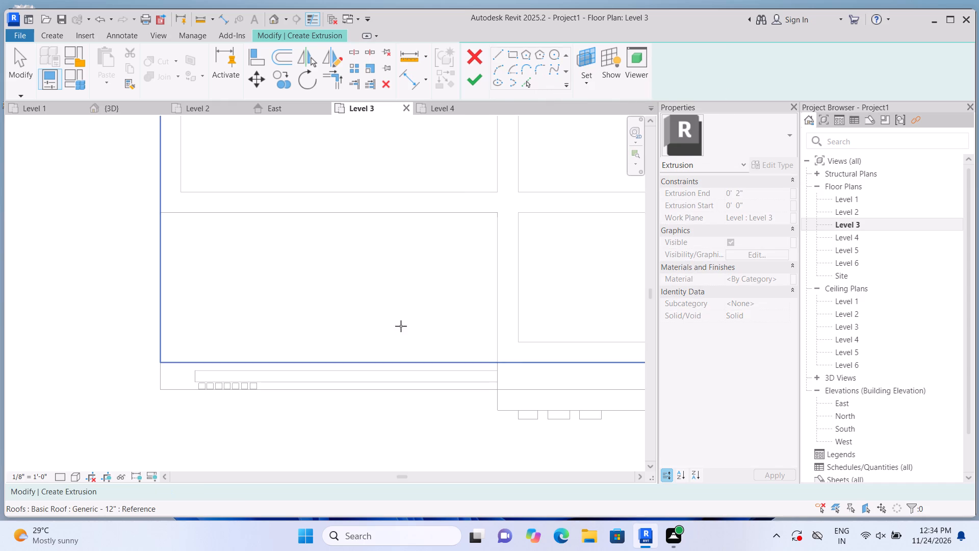
pyautogui.click(376, 372)
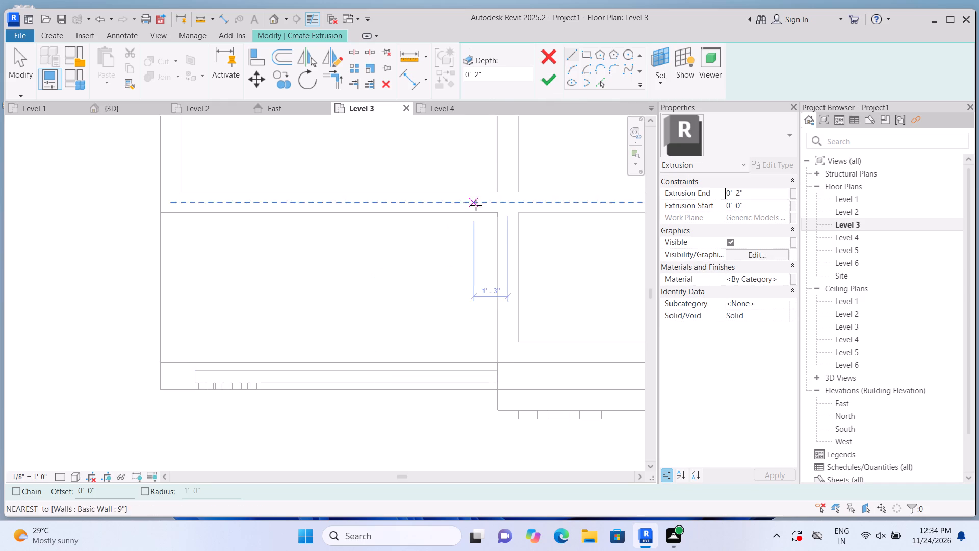
# Sketch a rectangle about 12' 4 1/2" long over the balcony frame, from its outer front corner to the wall, and finish the extrusion at 2".
pyautogui.click(587, 58)
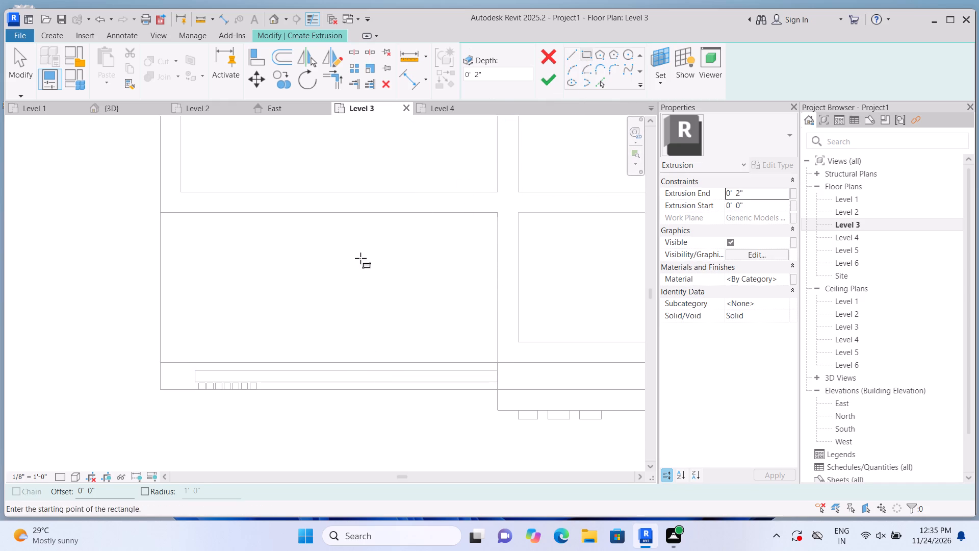
pyautogui.click(161, 387)
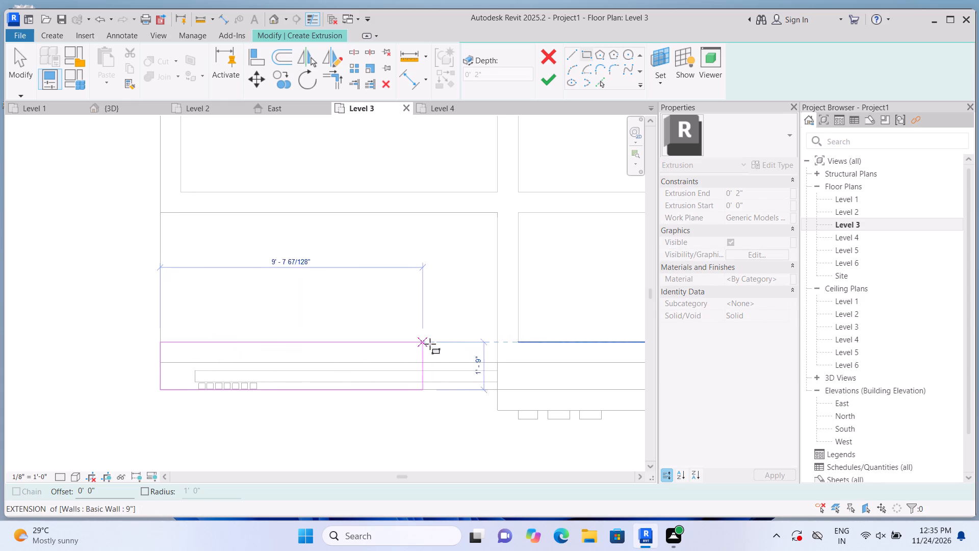
pyautogui.click(499, 347)
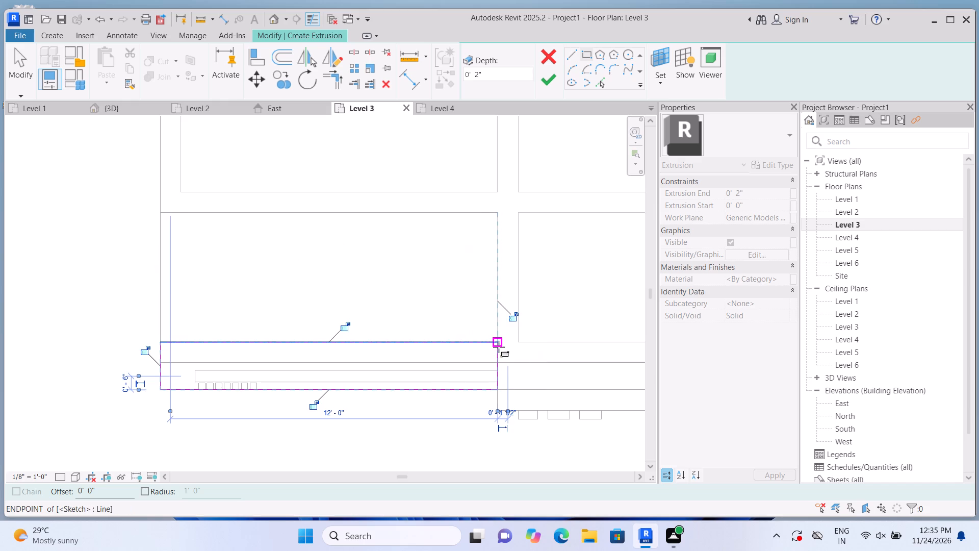
pyautogui.click(544, 80)
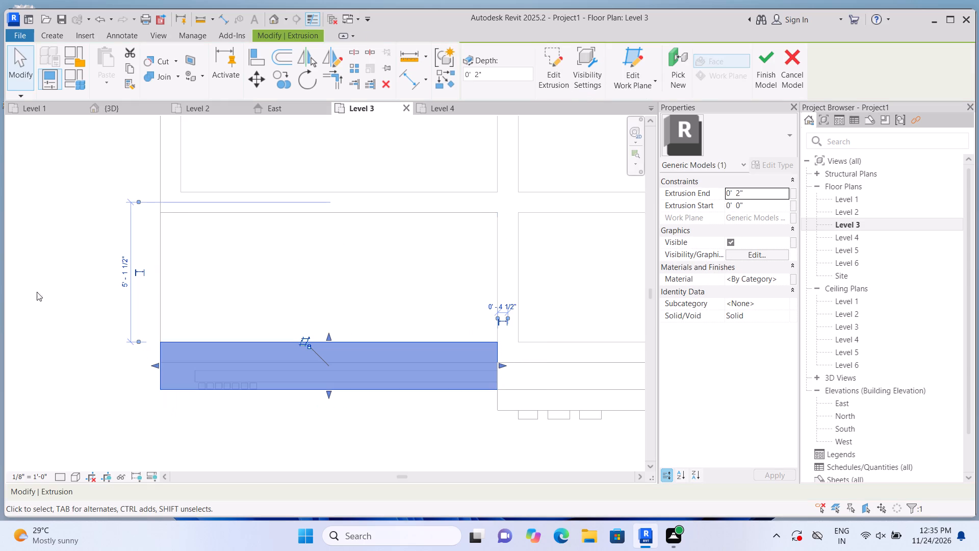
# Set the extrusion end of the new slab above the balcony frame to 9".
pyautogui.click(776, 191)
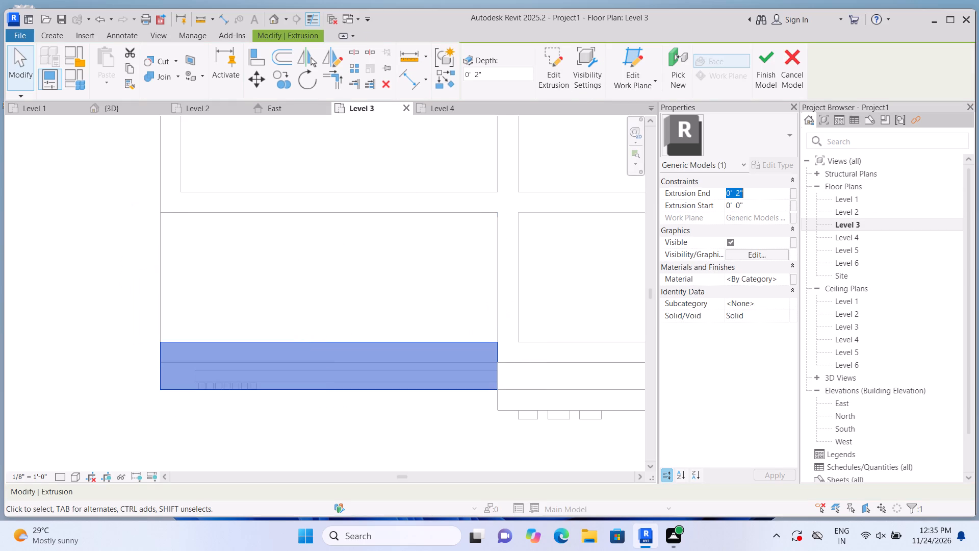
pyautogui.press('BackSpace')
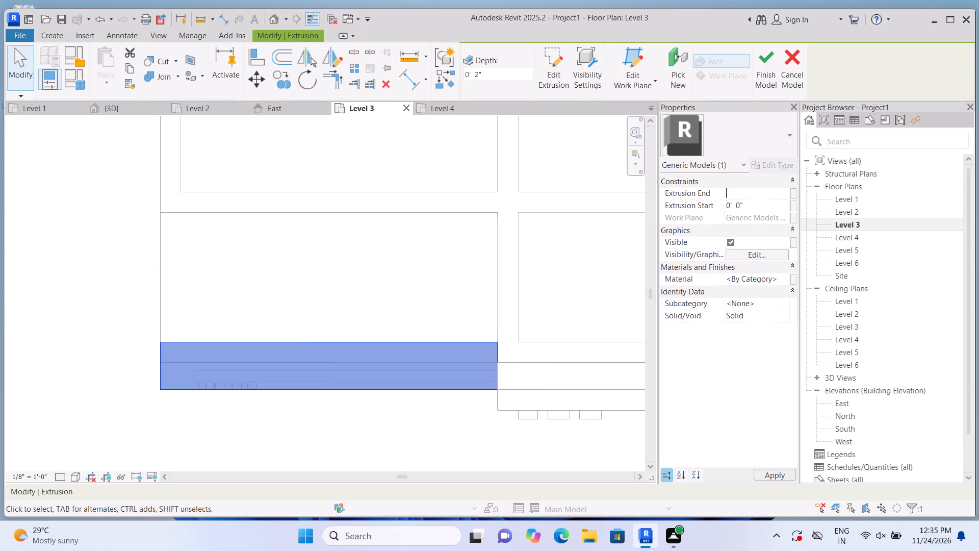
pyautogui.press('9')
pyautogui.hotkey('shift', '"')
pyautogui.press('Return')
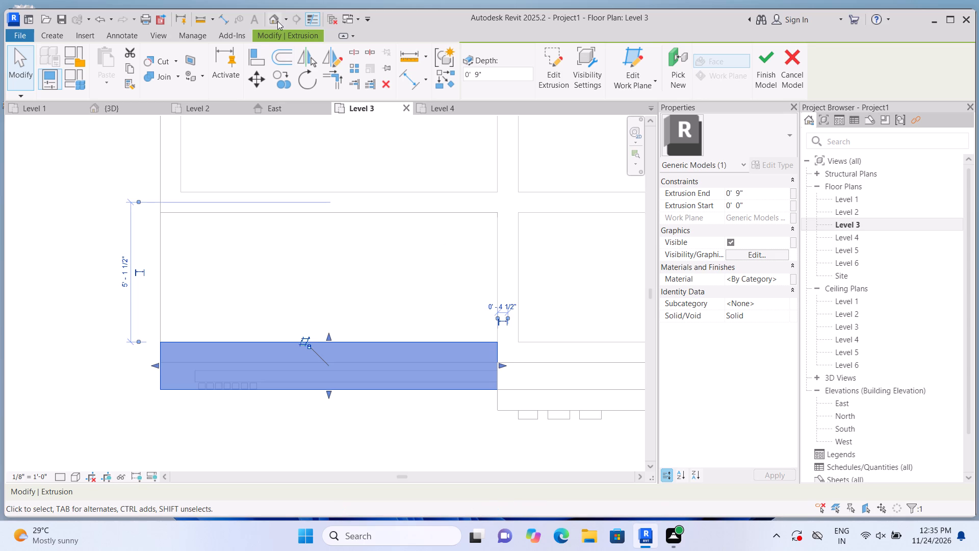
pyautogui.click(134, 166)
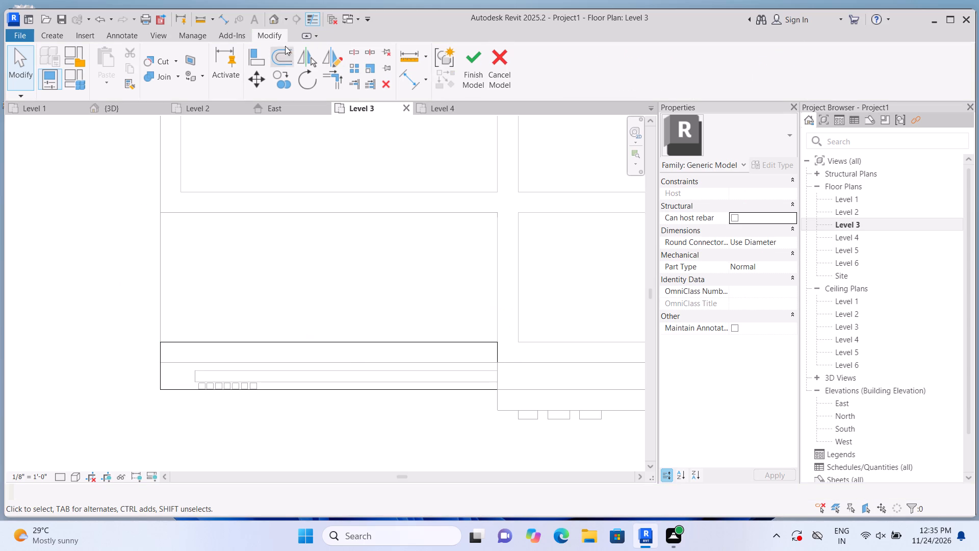
# In the 3D view, set the extrusion end of the slab above the balcony frame to 10".
pyautogui.click(271, 22)
pyautogui.scroll(2, 297, 248)
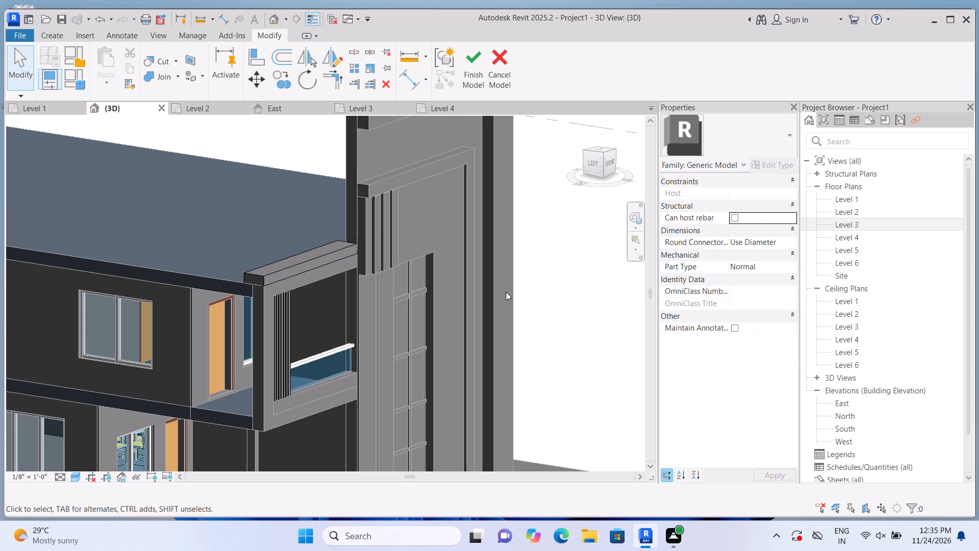
pyautogui.click(317, 243)
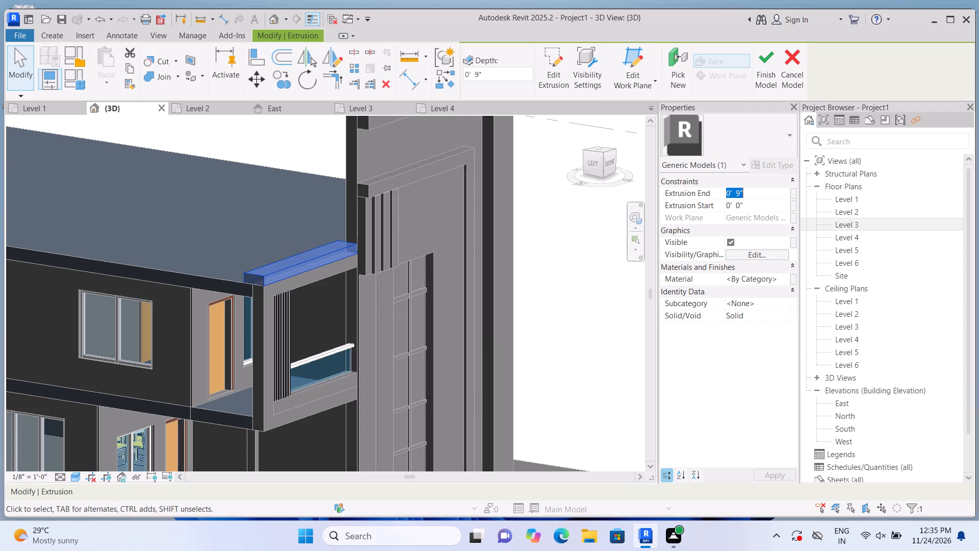
pyautogui.press('BackSpace')
pyautogui.write('10"')
pyautogui.press('Return')
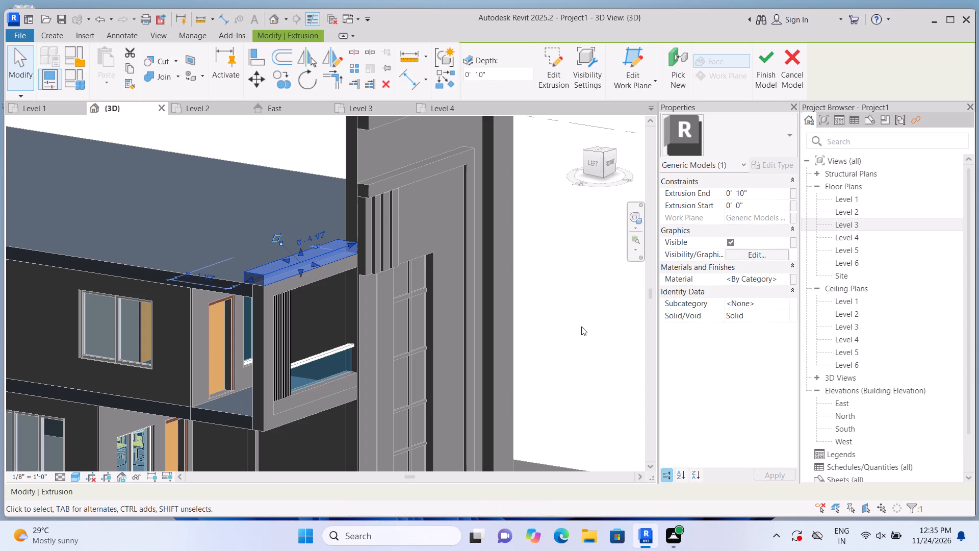
pyautogui.click(272, 154)
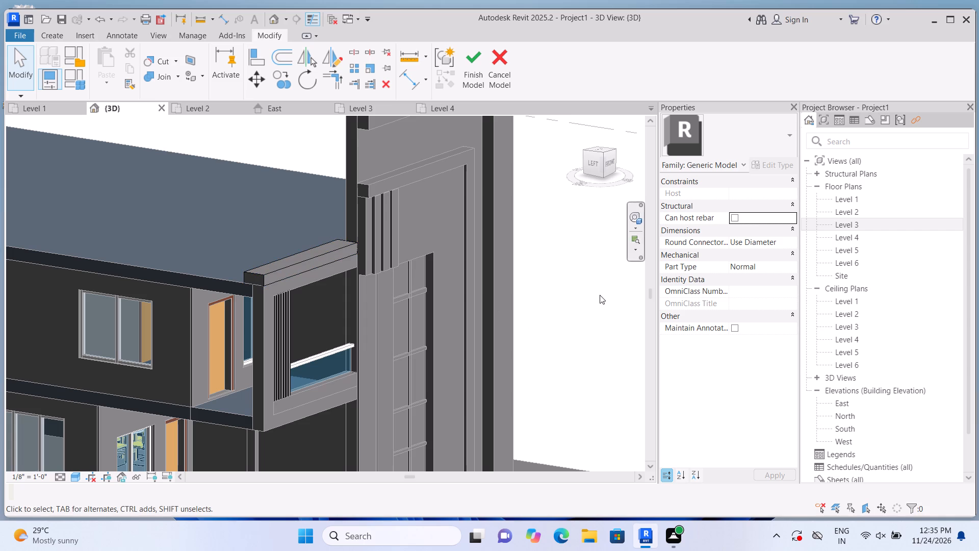
# In the Level 3 plan, start another extrusion and set its work plane by picking the new slab's face.
pyautogui.doubleClick(888, 223)
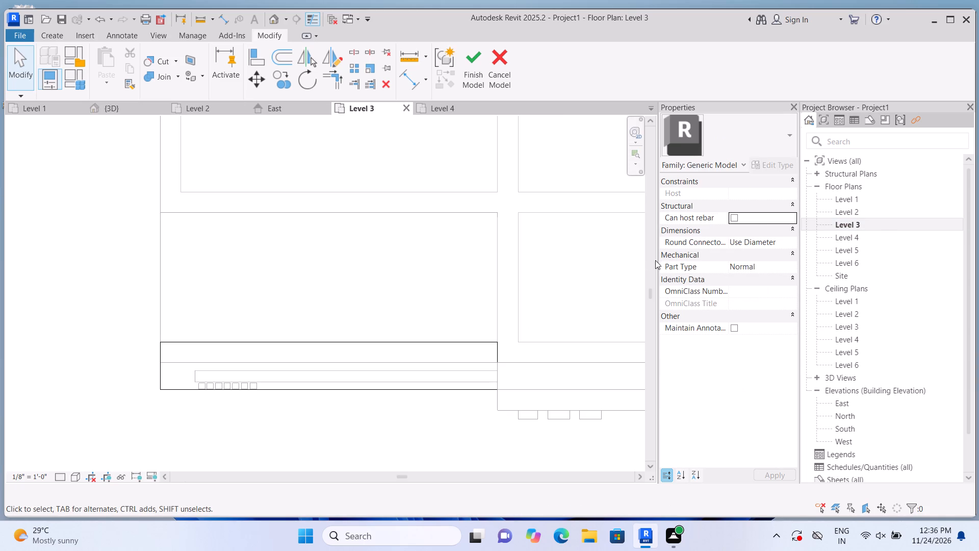
pyautogui.click(55, 40)
pyautogui.click(99, 63)
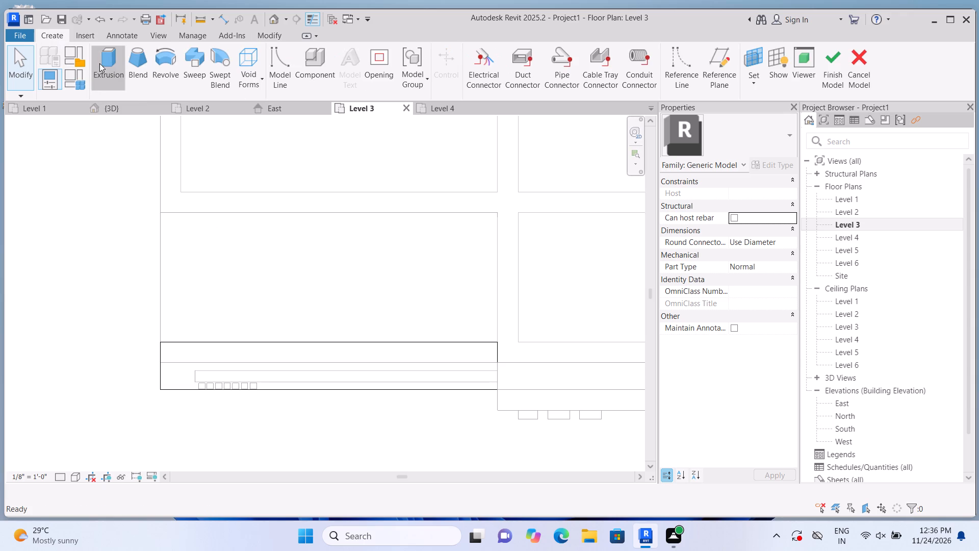
pyautogui.click(658, 82)
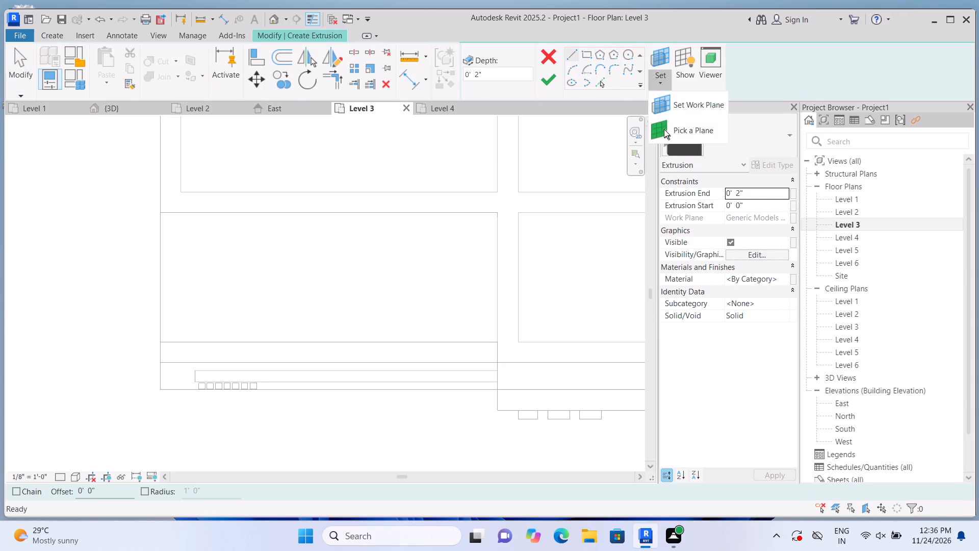
pyautogui.click(664, 129)
pyautogui.click(429, 360)
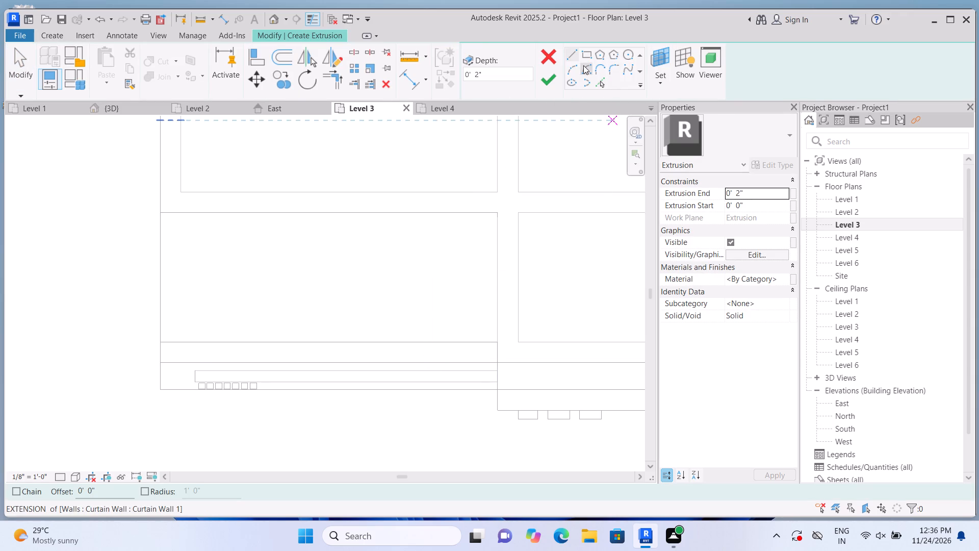
# Sketch a rectangle about 1' 5" by 1' 8 3/4" at the top slab's outer end and finish the extrusion at 9".
pyautogui.click(582, 60)
pyautogui.click(158, 341)
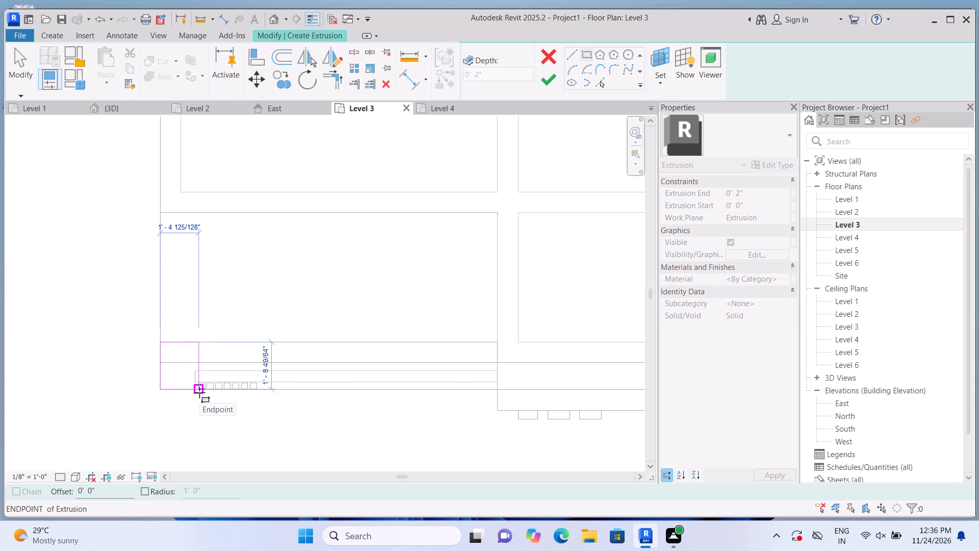
pyautogui.click(199, 392)
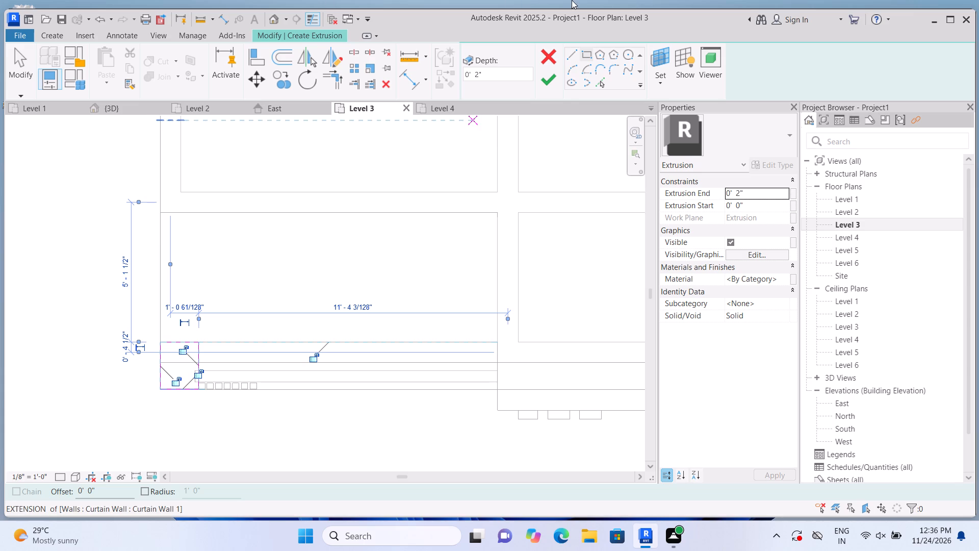
pyautogui.click(764, 190)
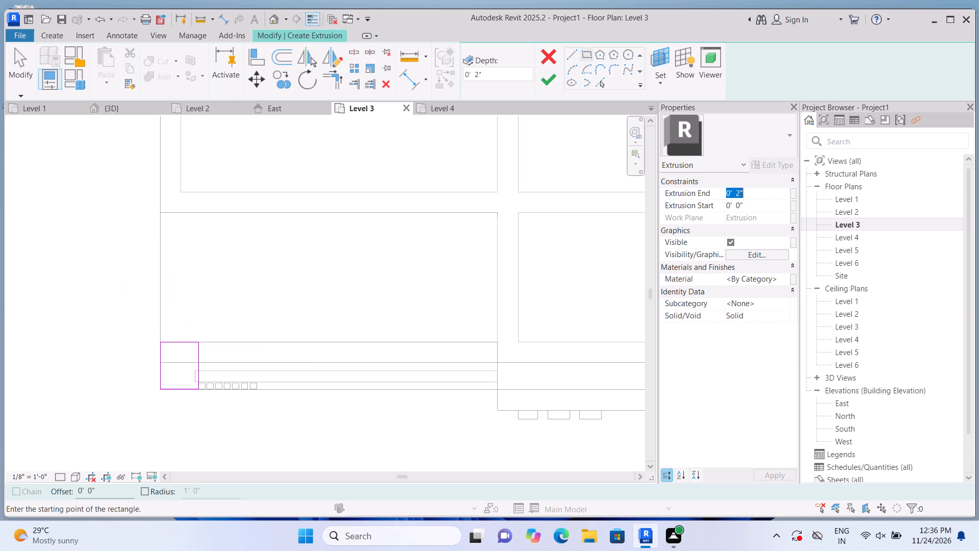
pyautogui.write('9"')
pyautogui.press('Return')
pyautogui.click(543, 83)
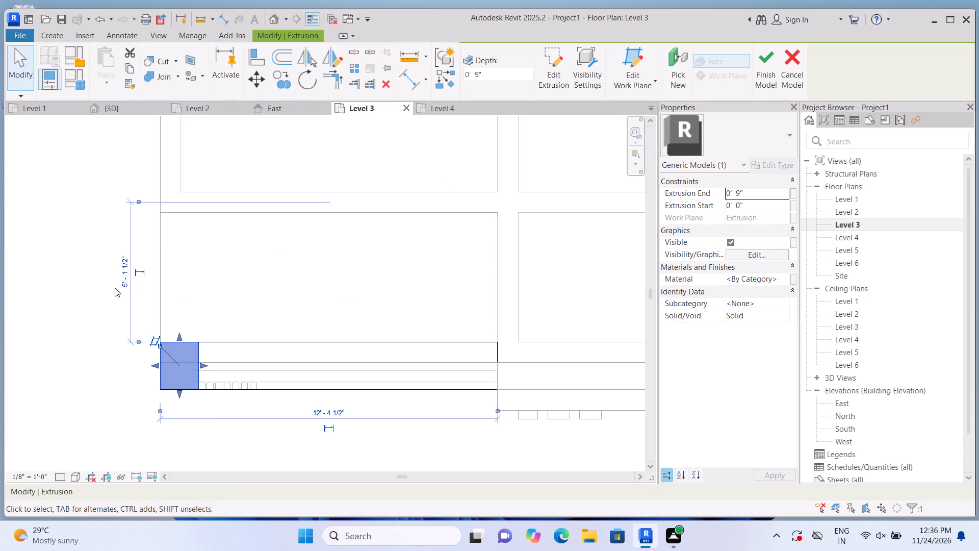
pyautogui.click(105, 265)
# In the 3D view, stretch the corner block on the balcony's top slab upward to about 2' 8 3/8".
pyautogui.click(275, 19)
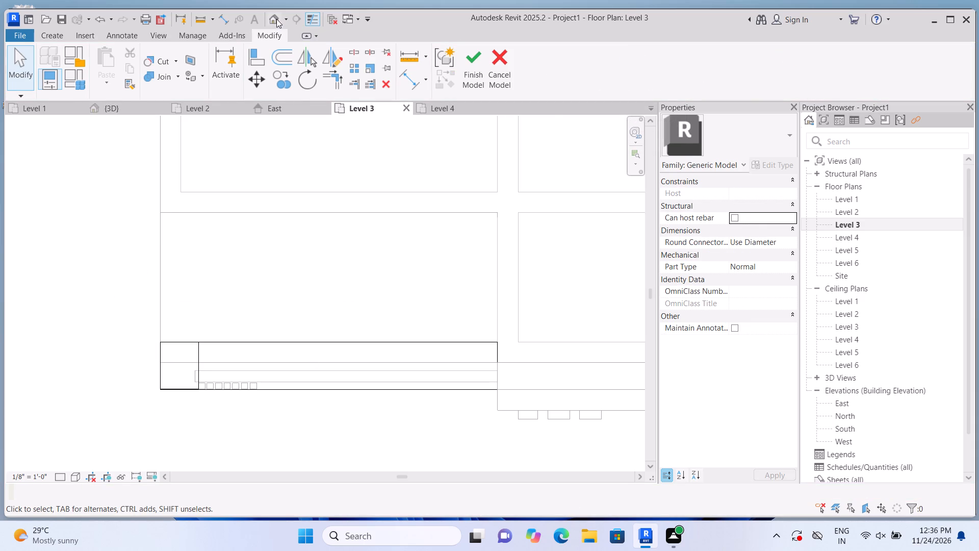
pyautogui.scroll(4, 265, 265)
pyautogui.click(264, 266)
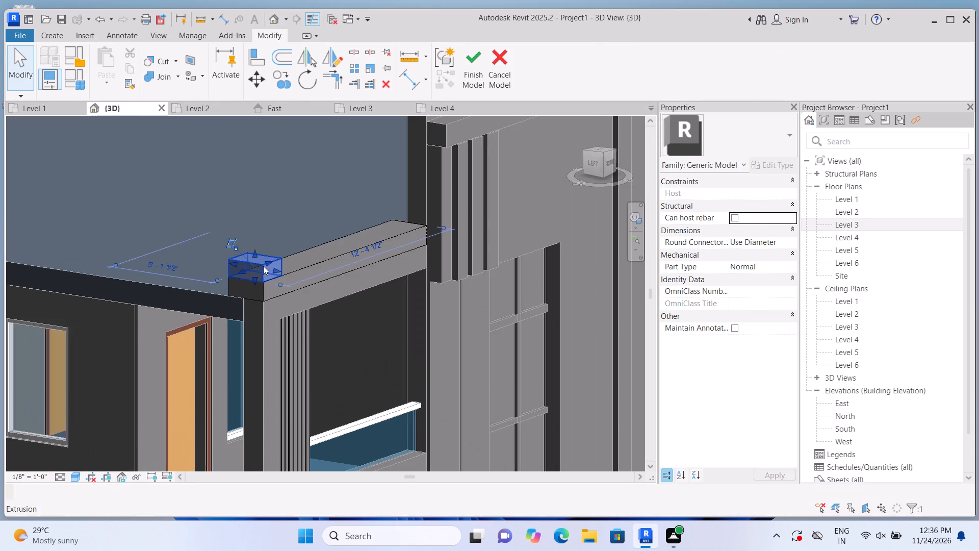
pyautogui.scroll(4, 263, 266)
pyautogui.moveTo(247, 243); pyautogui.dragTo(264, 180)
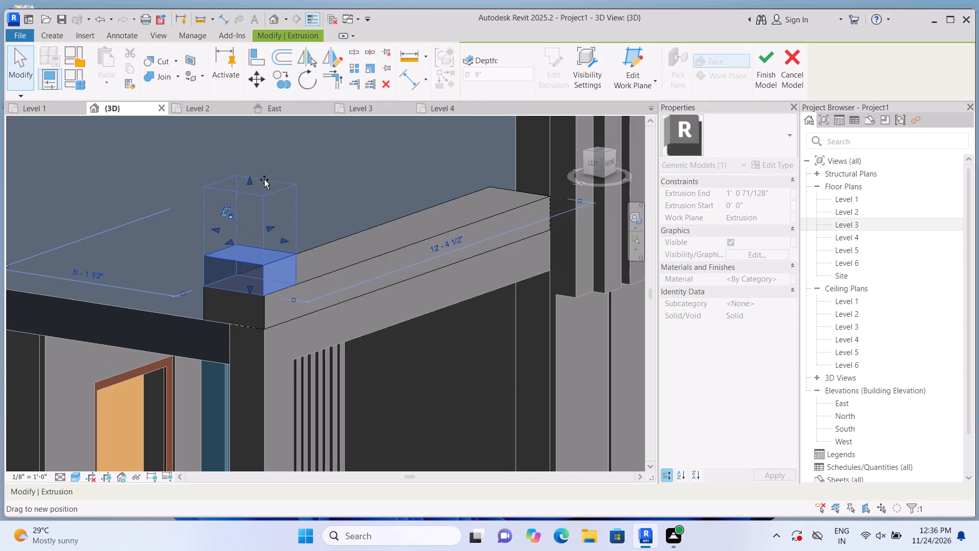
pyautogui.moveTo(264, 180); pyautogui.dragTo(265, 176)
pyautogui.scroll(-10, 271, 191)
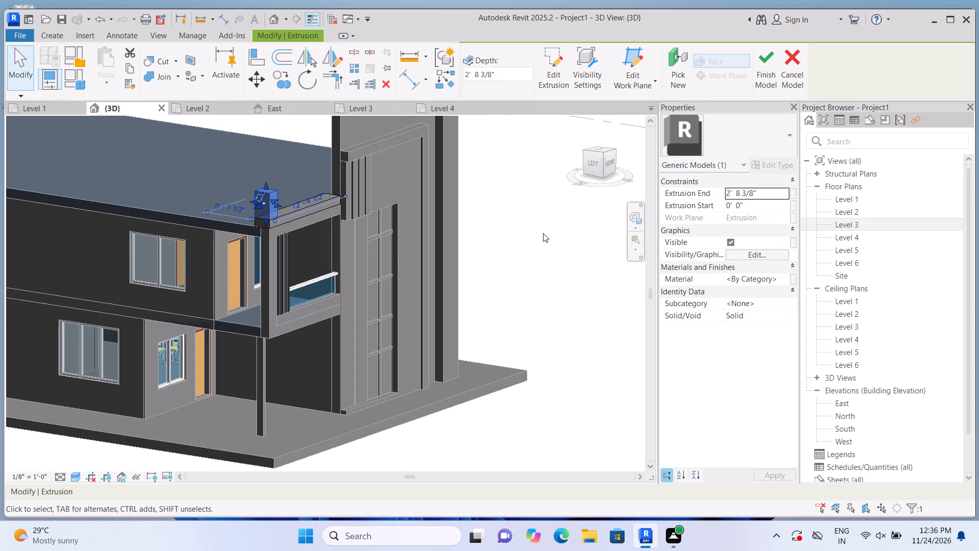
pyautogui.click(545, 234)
# Stretch the corner block on the balcony's top slab higher, to an extrusion end of about 3' 5 7/8".
pyautogui.scroll(2, 524, 221)
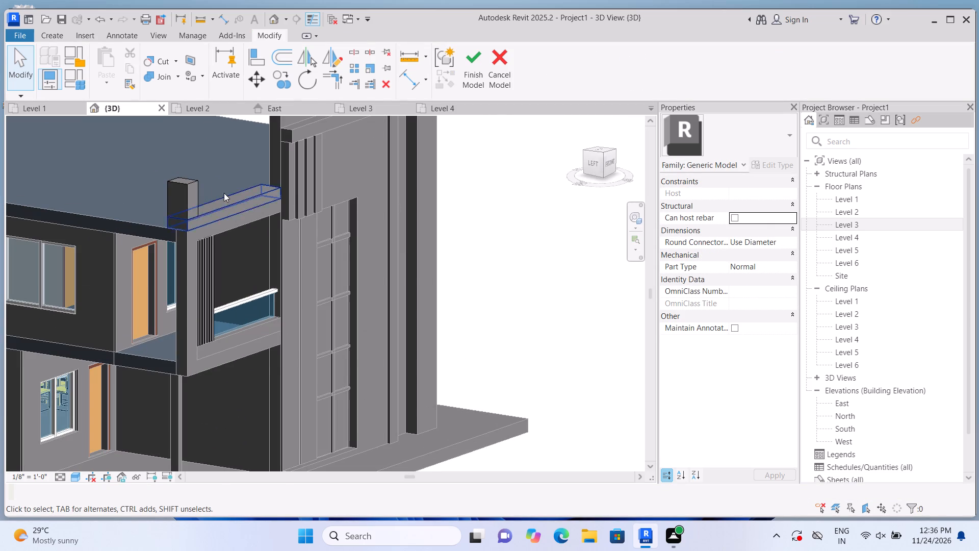
pyautogui.scroll(6, 220, 191)
pyautogui.scroll(2, 179, 190)
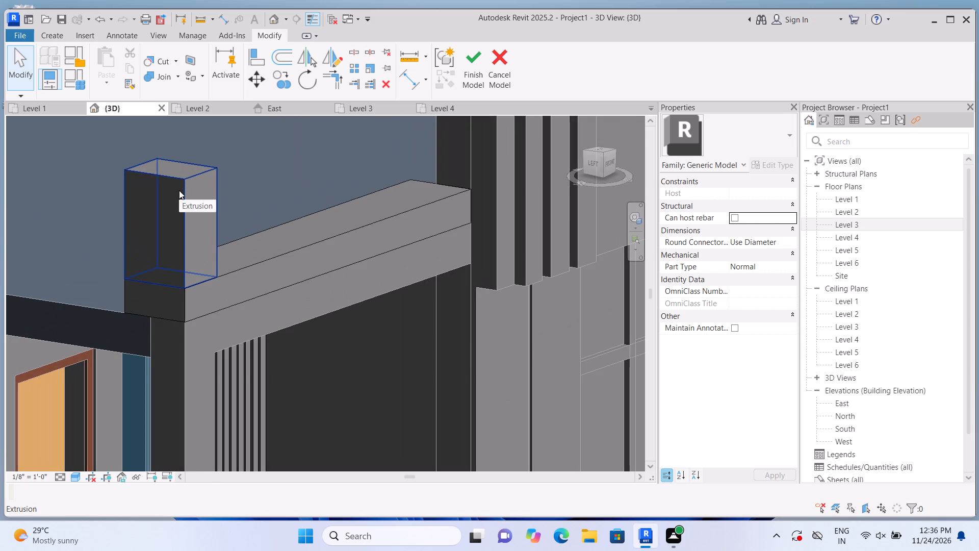
pyautogui.scroll(-7, 179, 190)
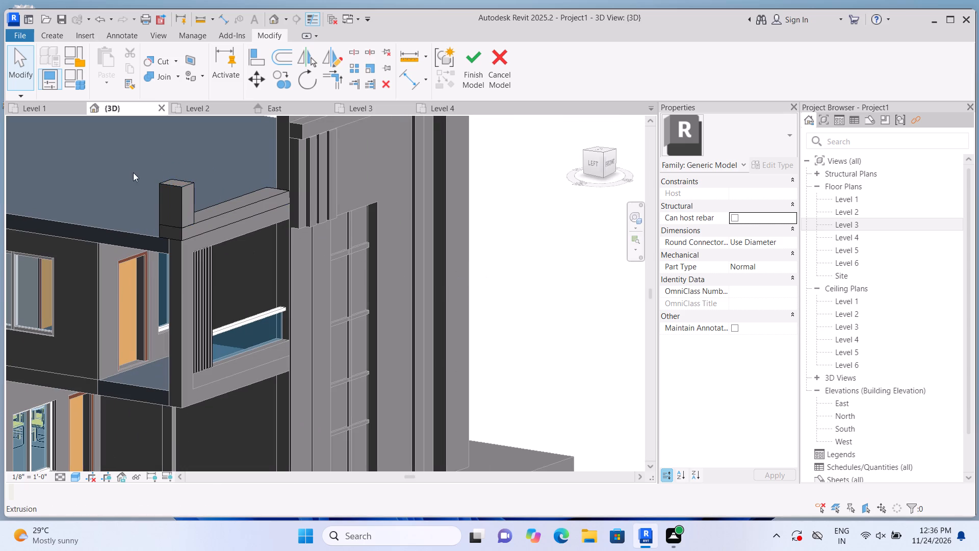
pyautogui.click(178, 180)
pyautogui.click(174, 174)
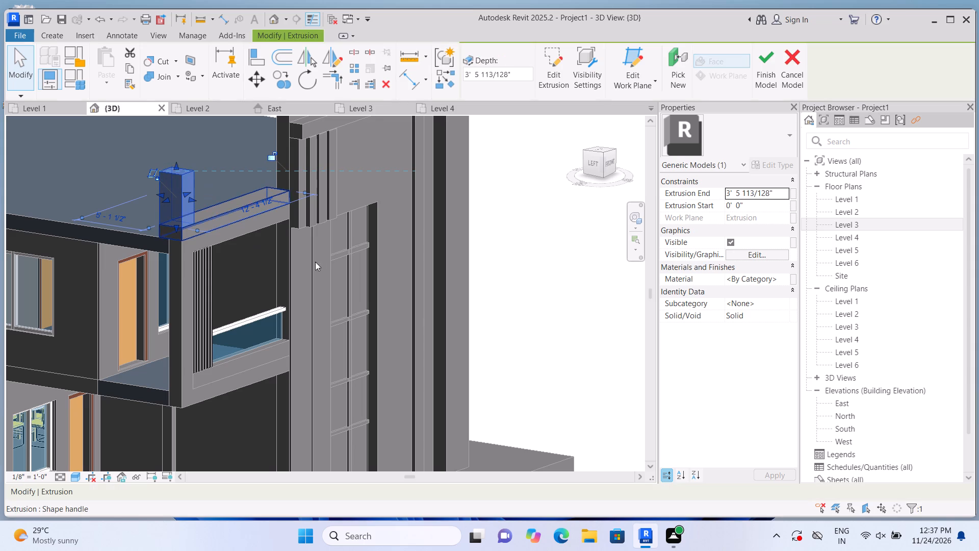
pyautogui.click(530, 342)
pyautogui.scroll(-5, 530, 342)
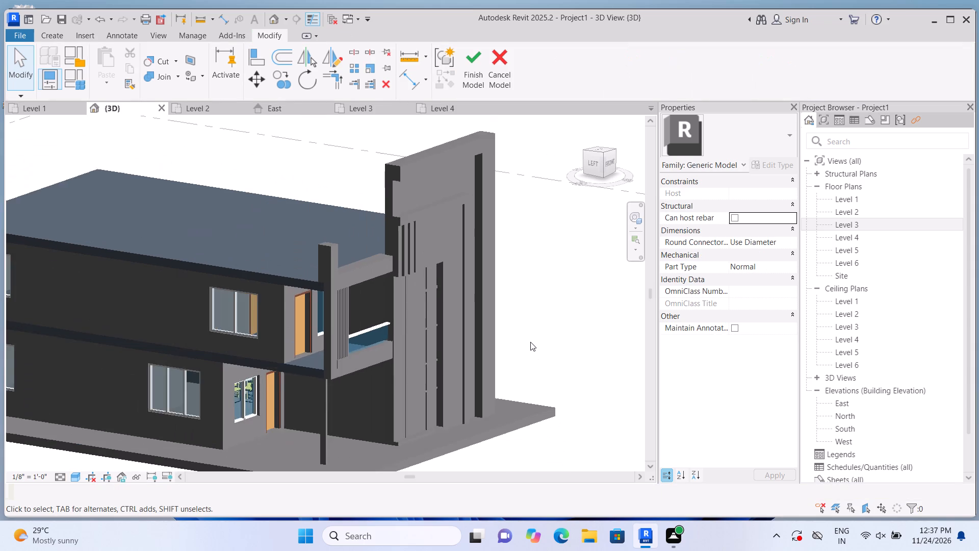
pyautogui.scroll(1, 530, 342)
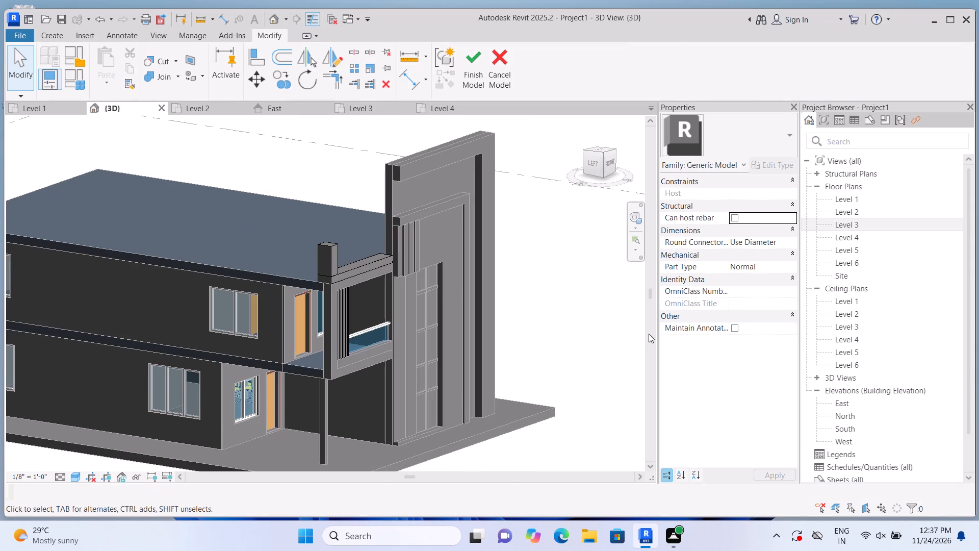
# Return to the Level 3 floor plan at the balcony's top slab.
pyautogui.doubleClick(846, 227)
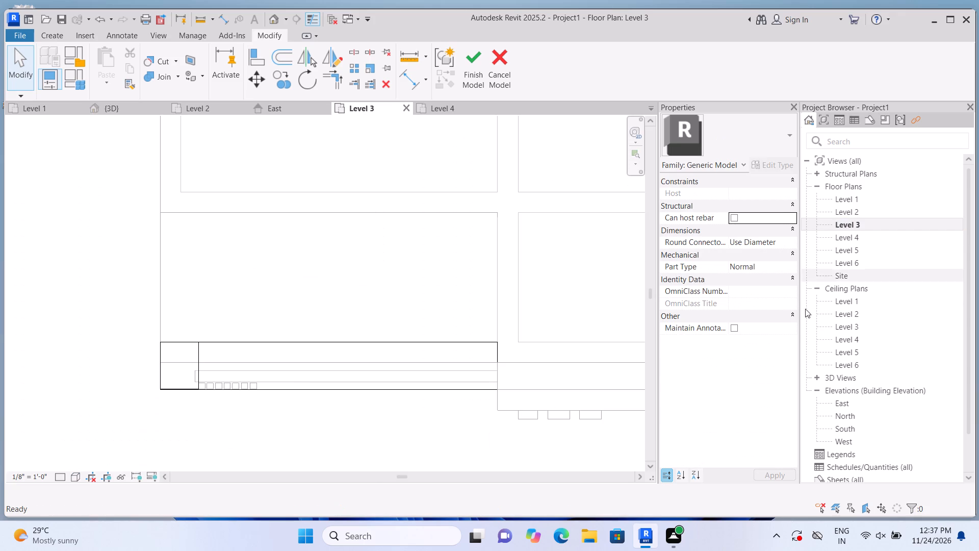
pyautogui.scroll(-1, 473, 433)
pyautogui.moveTo(465, 435); pyautogui.dragTo(384, 428, button='middle')
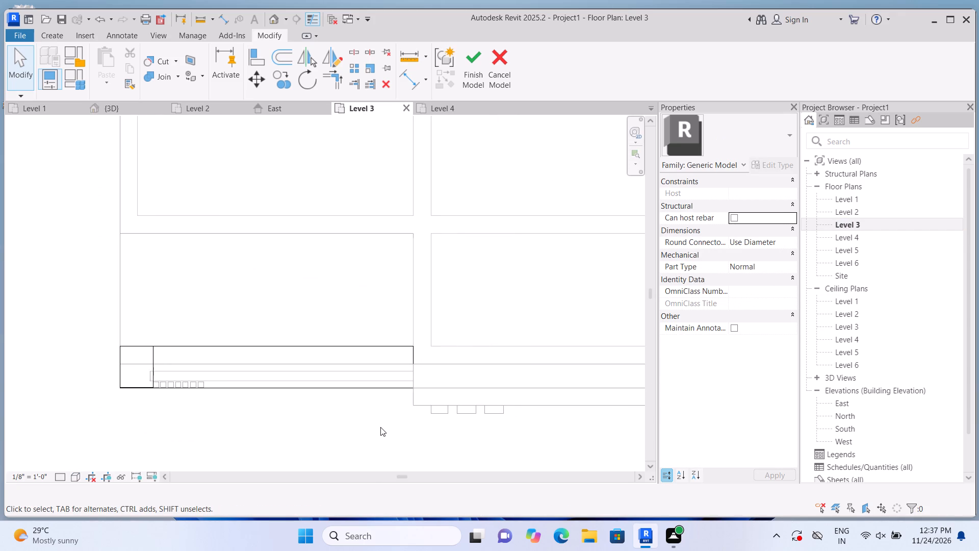
pyautogui.scroll(-2, 380, 427)
pyautogui.scroll(1, 318, 393)
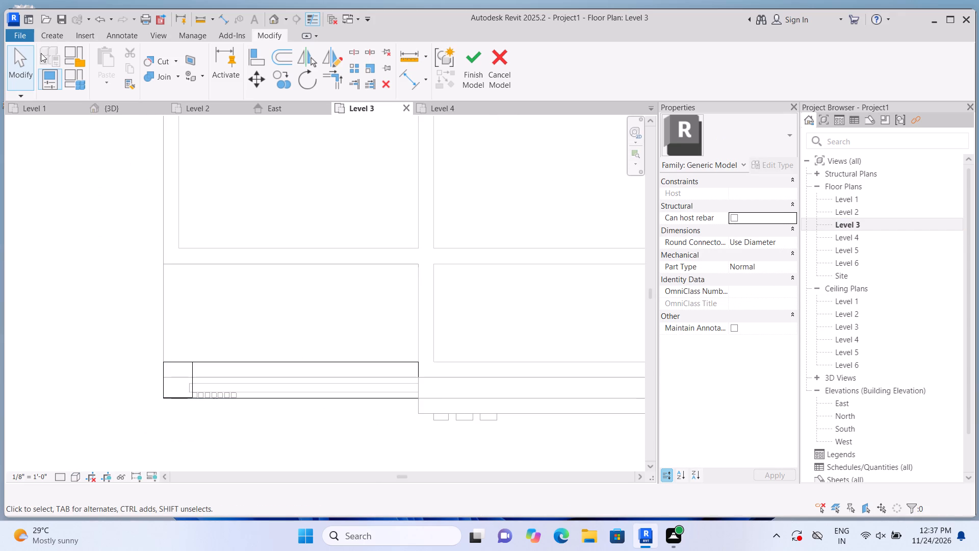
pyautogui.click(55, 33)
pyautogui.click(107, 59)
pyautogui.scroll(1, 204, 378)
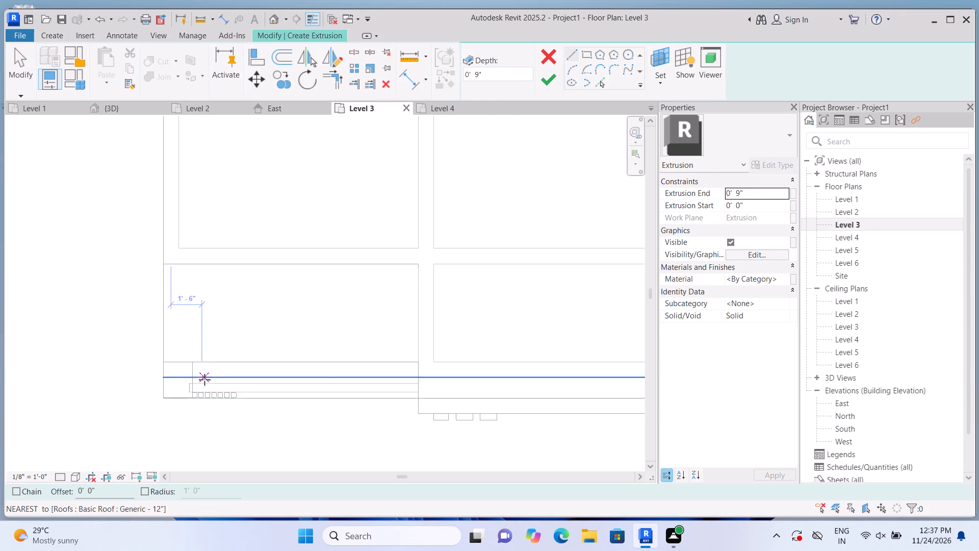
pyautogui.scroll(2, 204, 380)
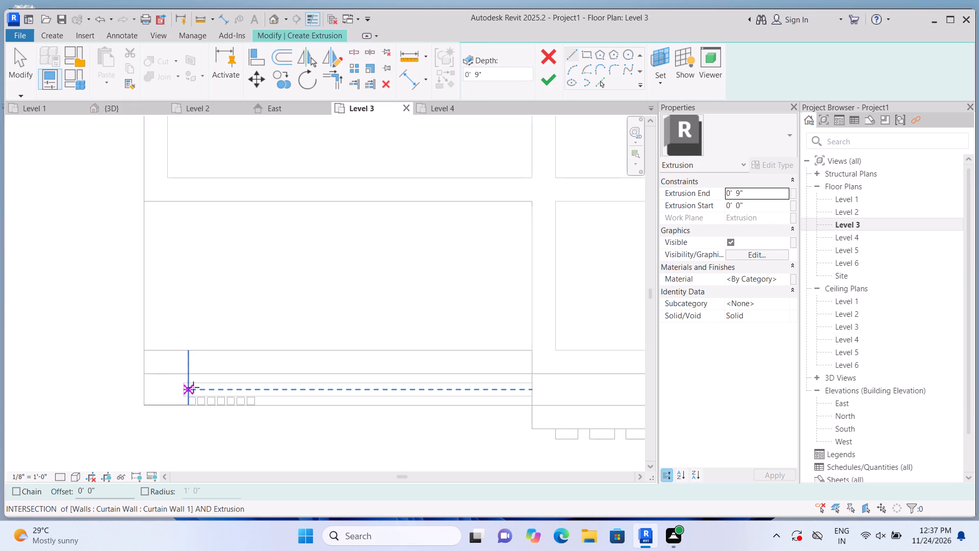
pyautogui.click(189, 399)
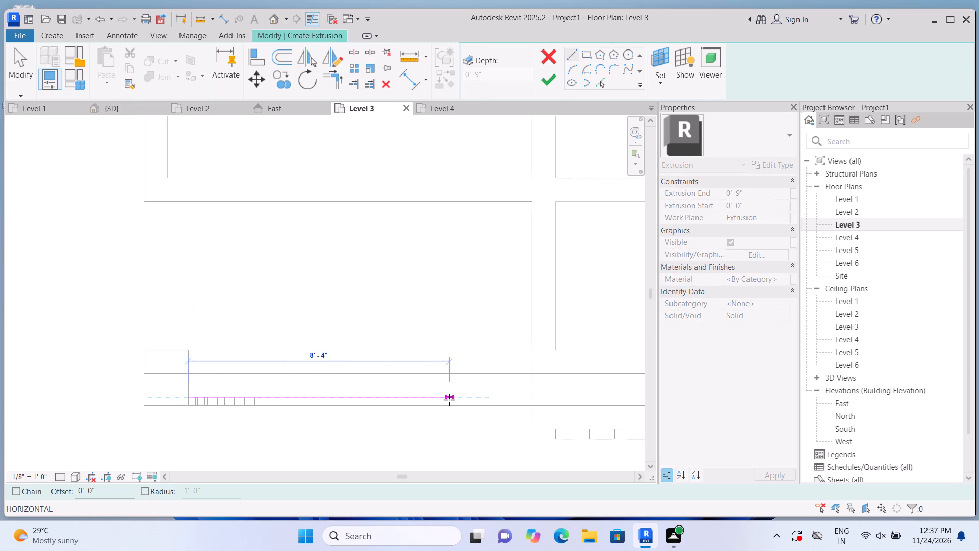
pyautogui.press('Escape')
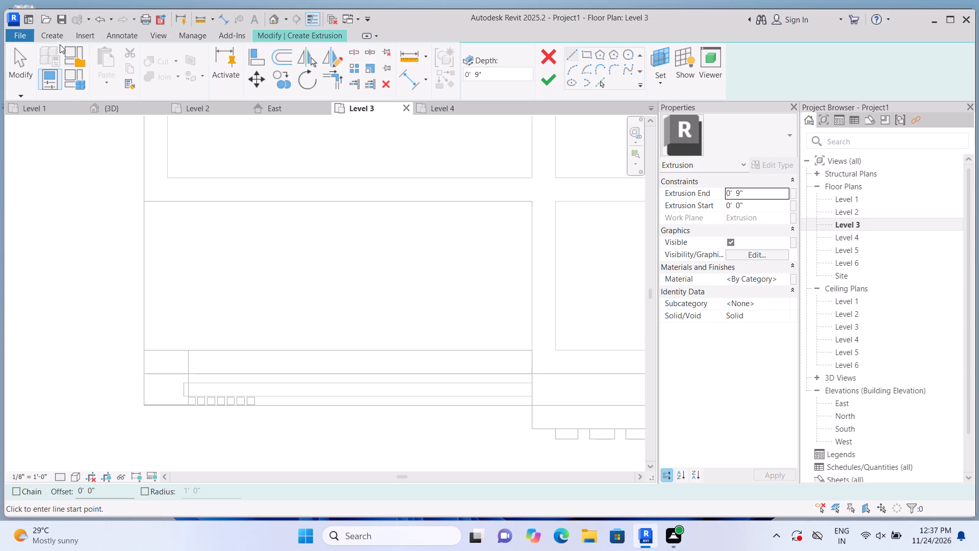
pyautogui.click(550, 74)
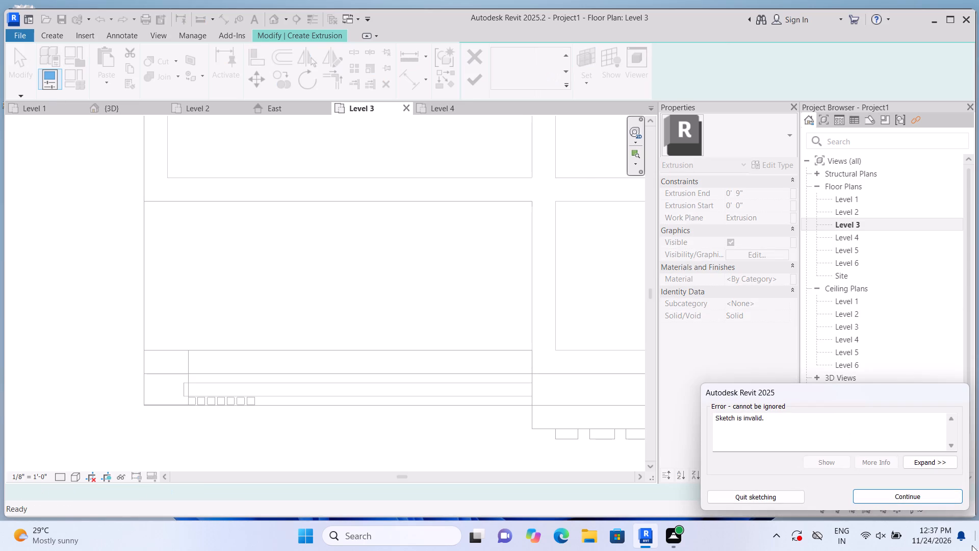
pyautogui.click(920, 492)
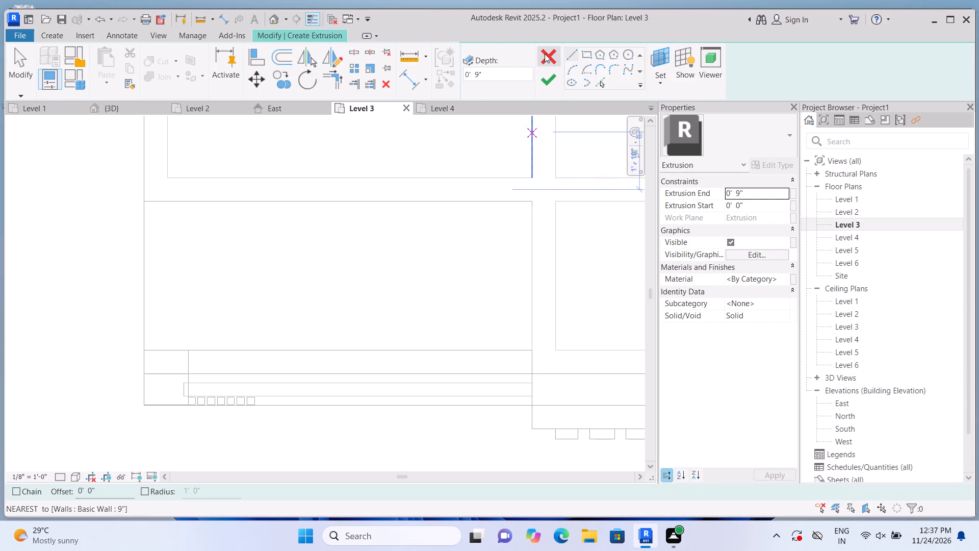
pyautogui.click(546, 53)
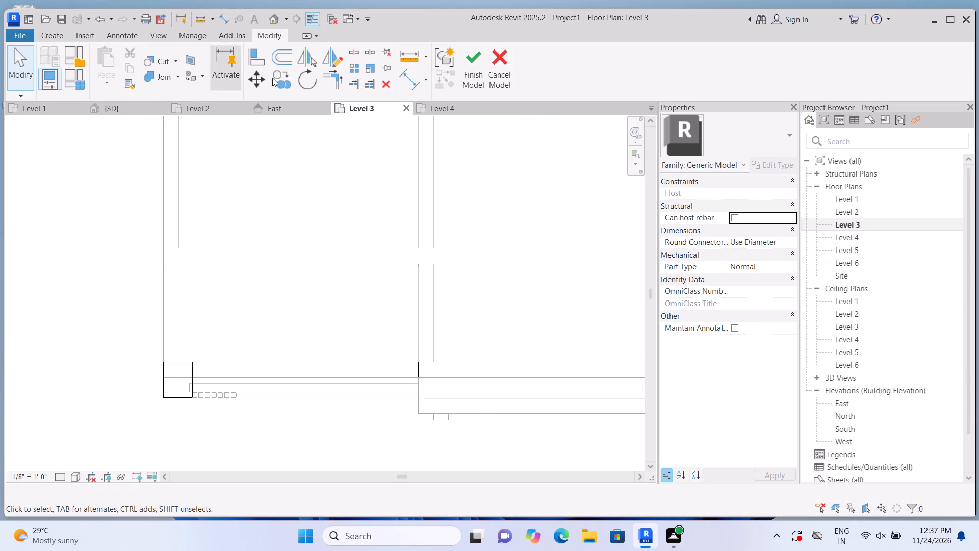
# Finish the in-place model containing the balcony's top slab and corner block.
pyautogui.click(464, 84)
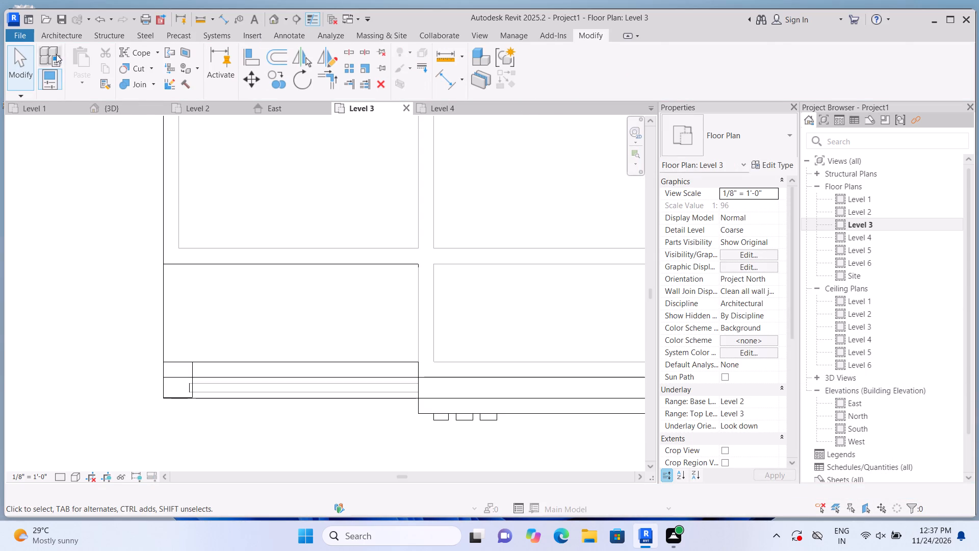
# Draw a Curtain Wall 1 about 10' 11" long along the top slab's front edge, from the corner block to the facade frame.
pyautogui.click(60, 39)
pyautogui.click(46, 67)
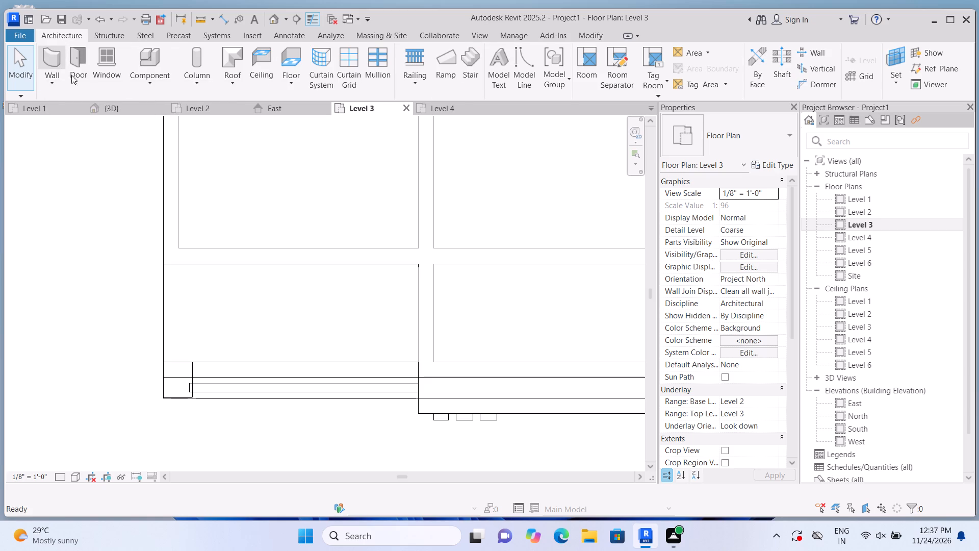
pyautogui.scroll(8, 236, 436)
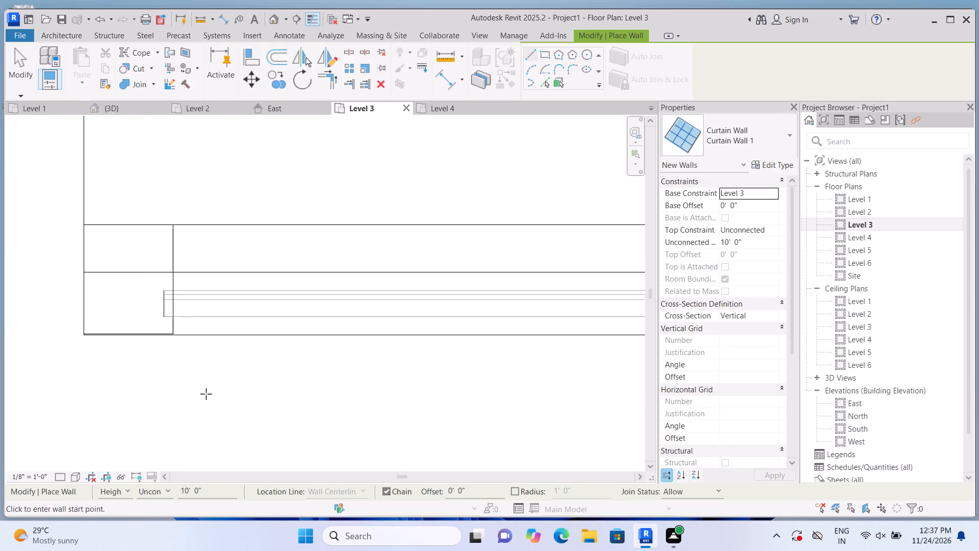
pyautogui.click(177, 327)
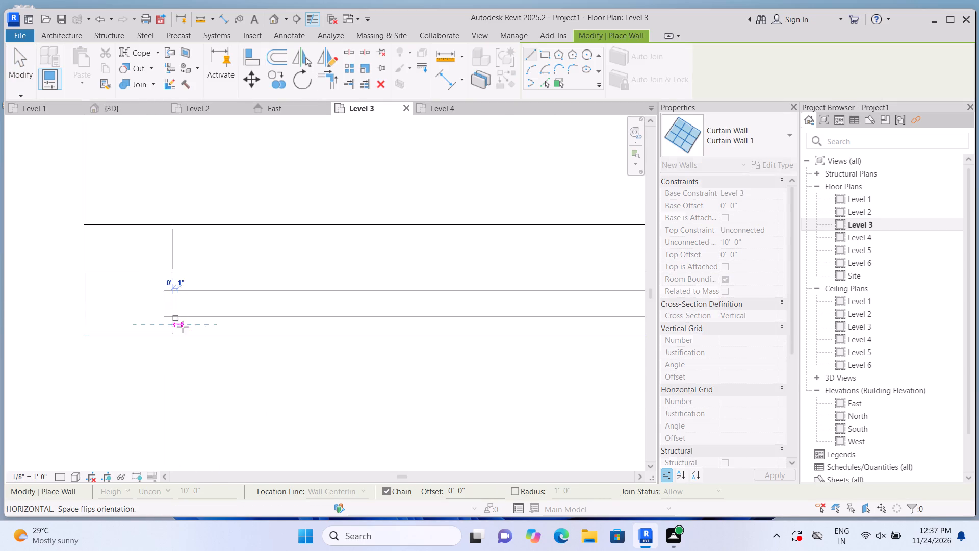
pyautogui.scroll(-5, 274, 331)
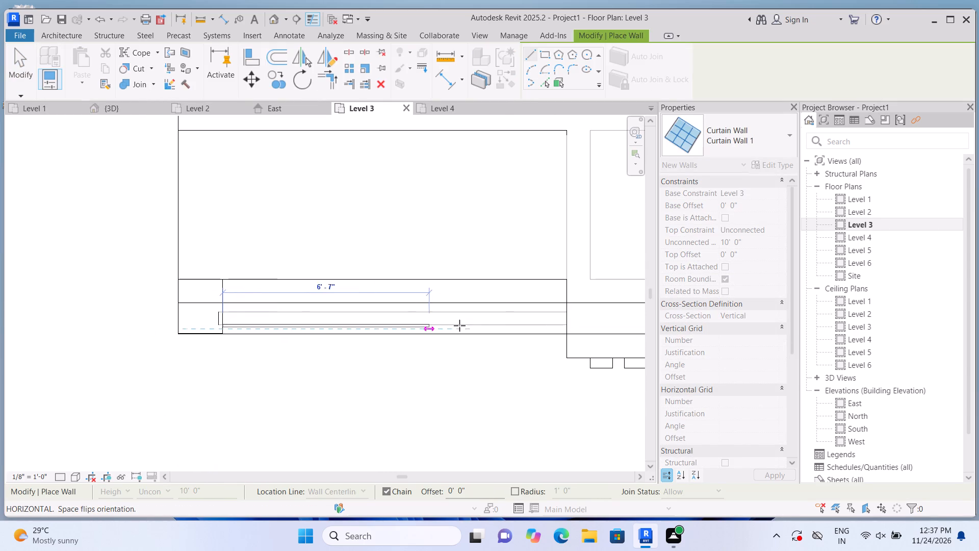
pyautogui.scroll(4, 519, 329)
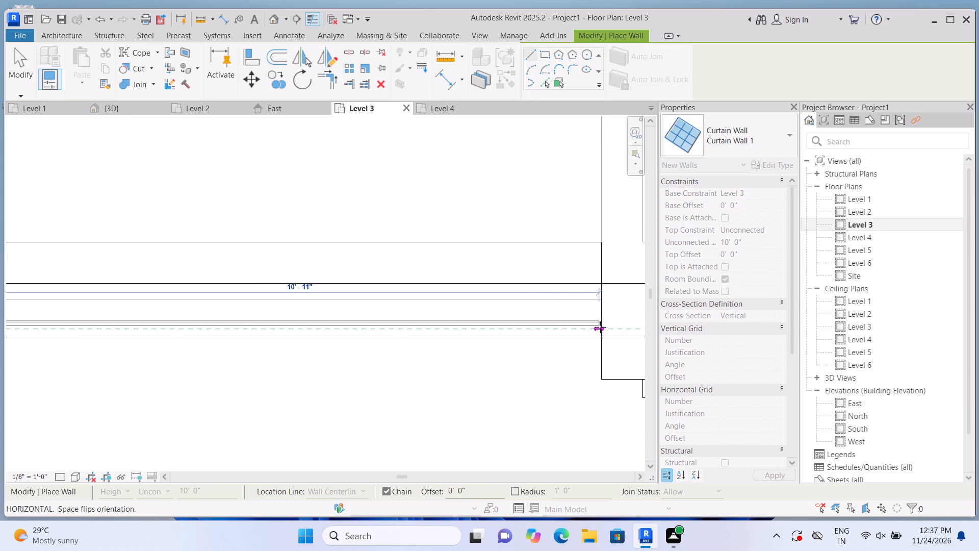
pyautogui.click(602, 328)
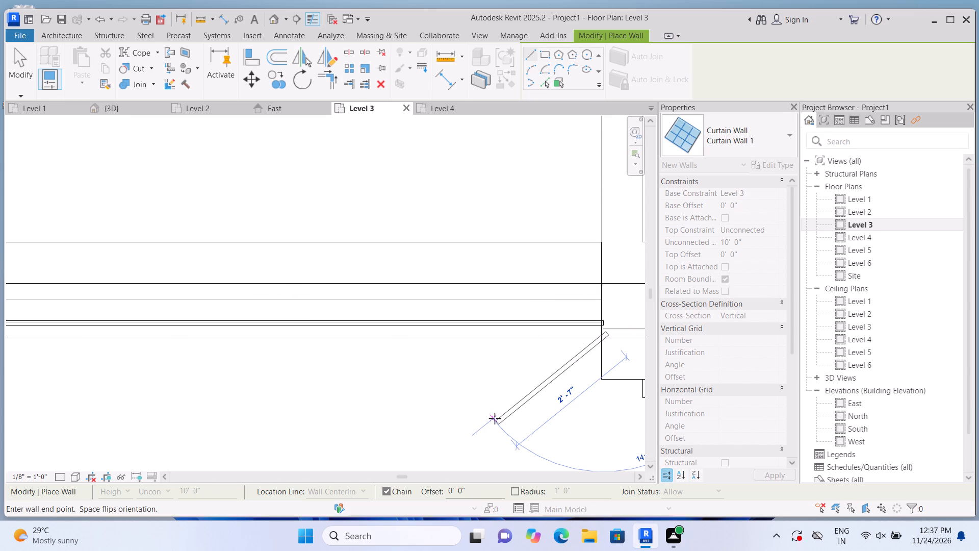
pyautogui.press('Escape')
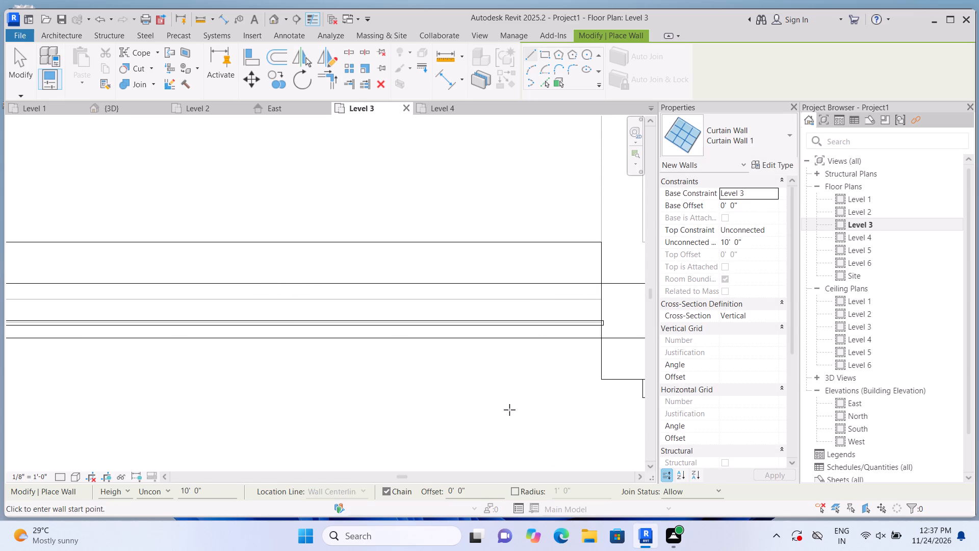
pyautogui.press('Escape')
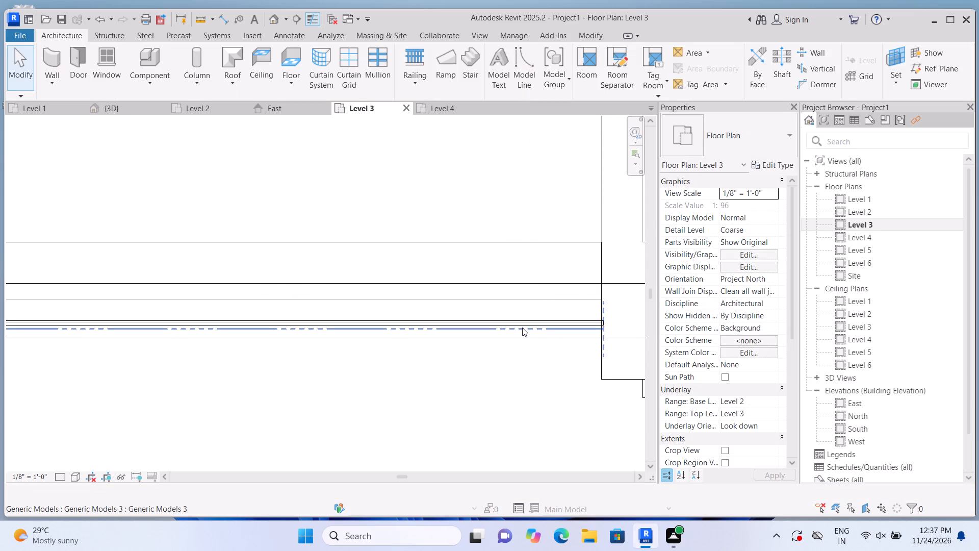
# Inspect the new curtain wall along the top slab's front edge, checking where its ends meet the corner block and facade frame.
pyautogui.scroll(2, 553, 324)
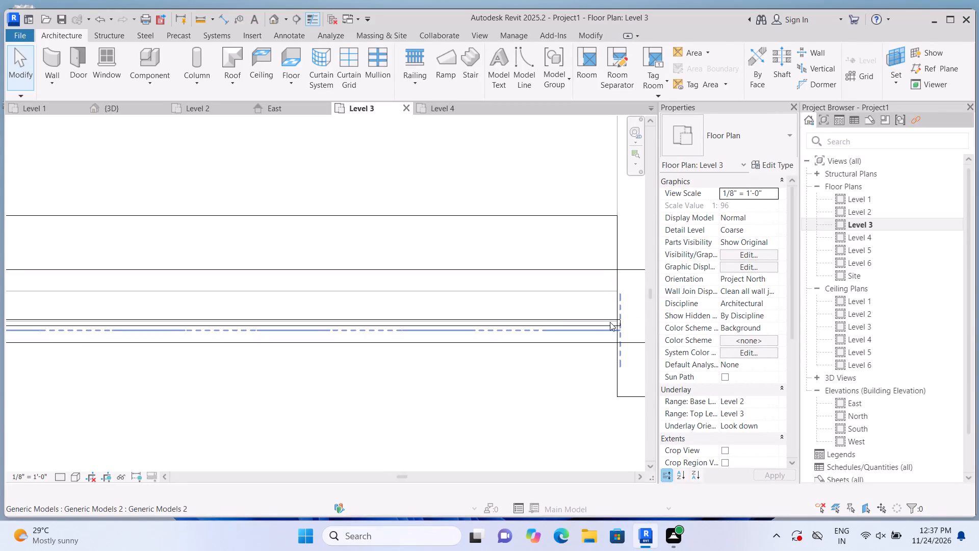
pyautogui.scroll(1, 605, 324)
pyautogui.scroll(-4, 563, 328)
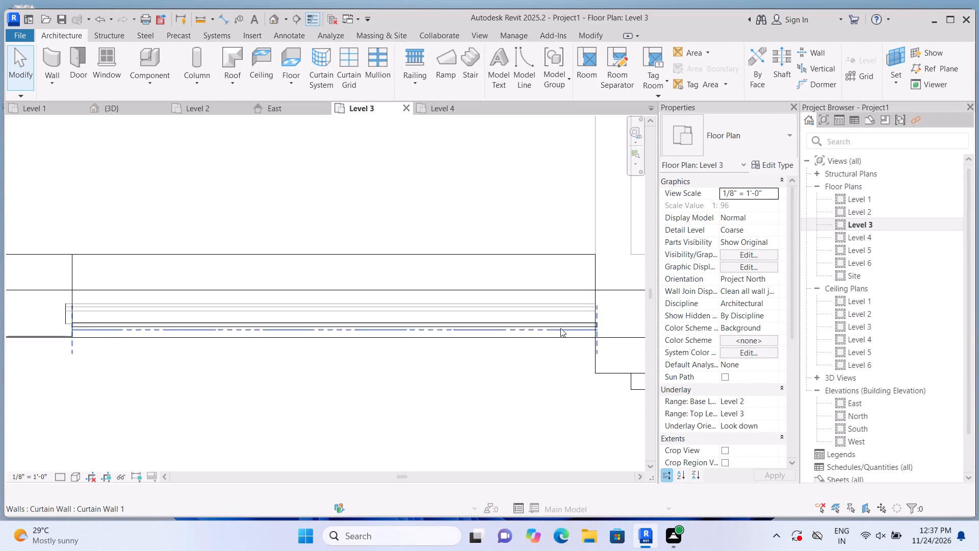
pyautogui.scroll(5, 112, 360)
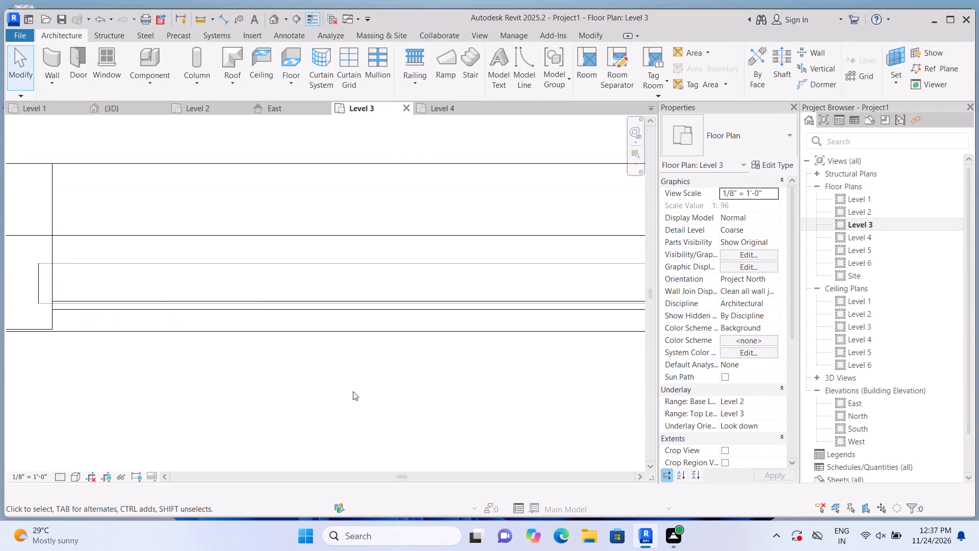
pyautogui.scroll(6, 357, 330)
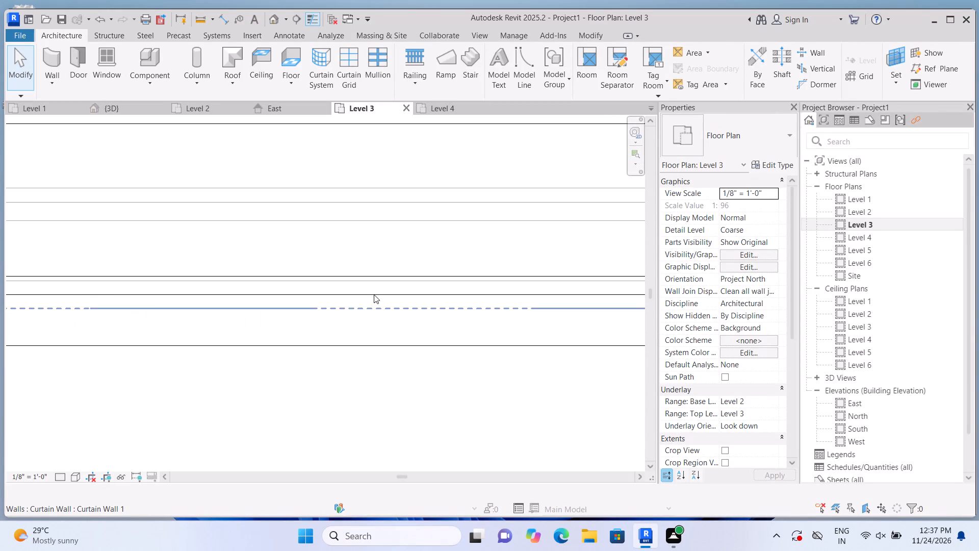
pyautogui.scroll(-10, 389, 311)
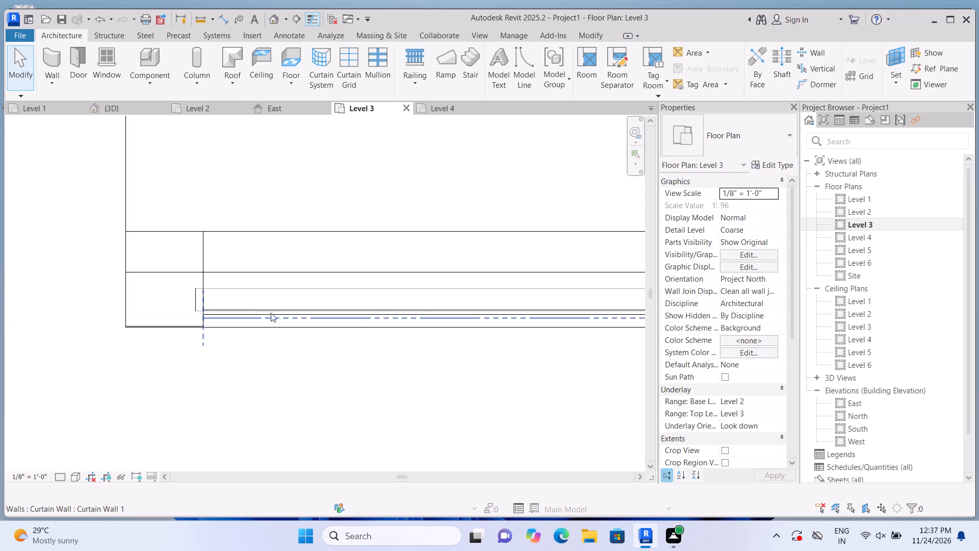
pyautogui.scroll(5, 274, 306)
pyautogui.scroll(2, 447, 318)
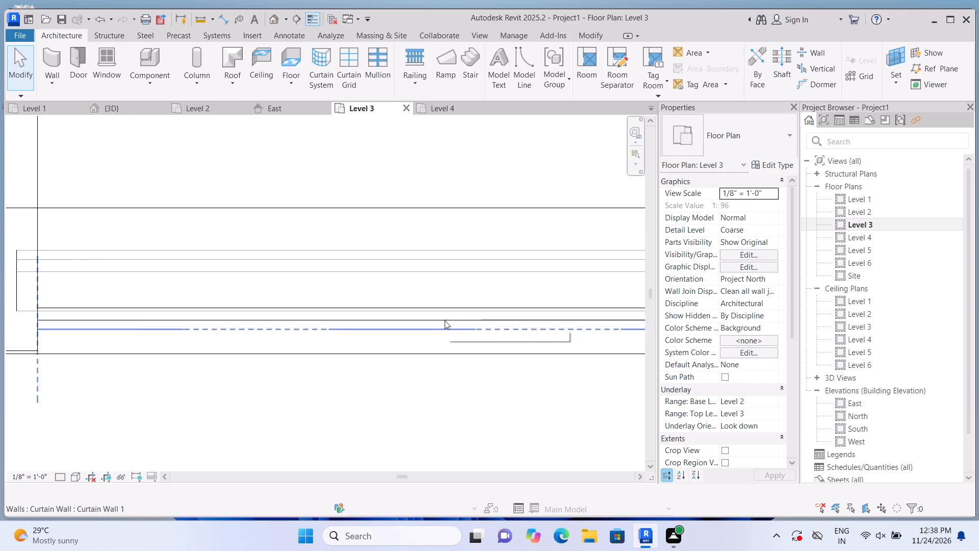
pyautogui.click(426, 329)
pyautogui.scroll(-4, 409, 339)
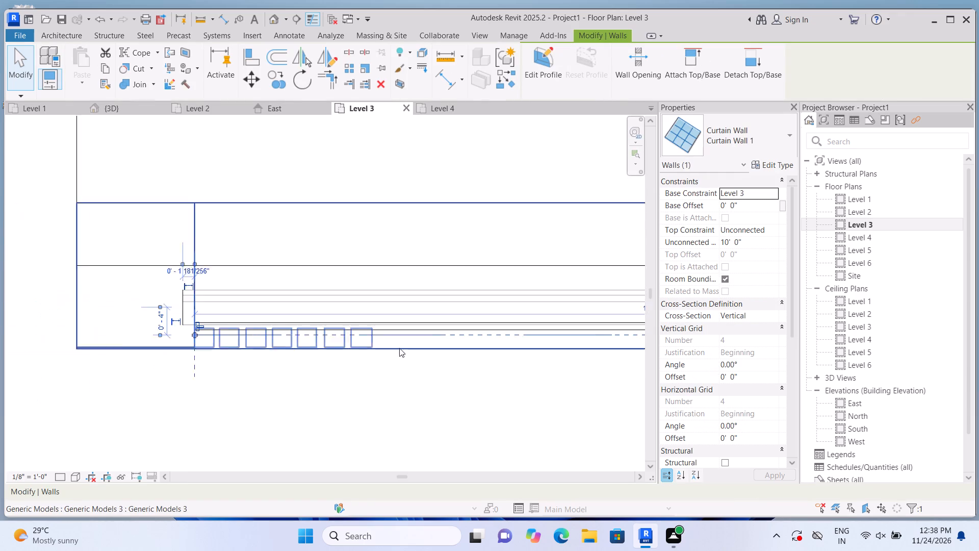
pyautogui.scroll(-1, 399, 348)
pyautogui.scroll(-3, 372, 380)
pyautogui.moveTo(354, 387); pyautogui.dragTo(347, 389, button='middle')
pyautogui.moveTo(340, 391); pyautogui.dragTo(147, 394, button='middle')
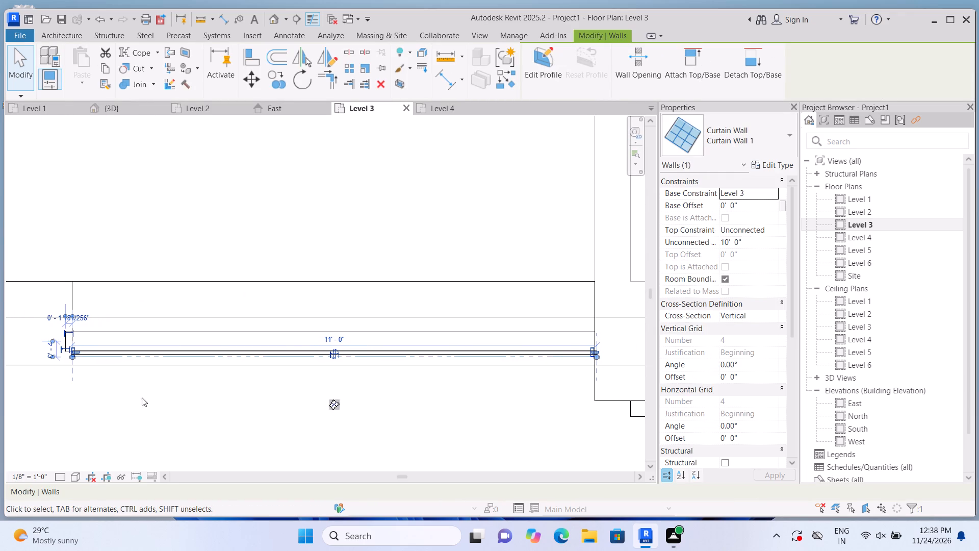
pyautogui.scroll(1, 301, 417)
pyautogui.moveTo(301, 417); pyautogui.dragTo(265, 414, button='middle')
pyautogui.scroll(1, 259, 413)
pyautogui.scroll(-2, 263, 409)
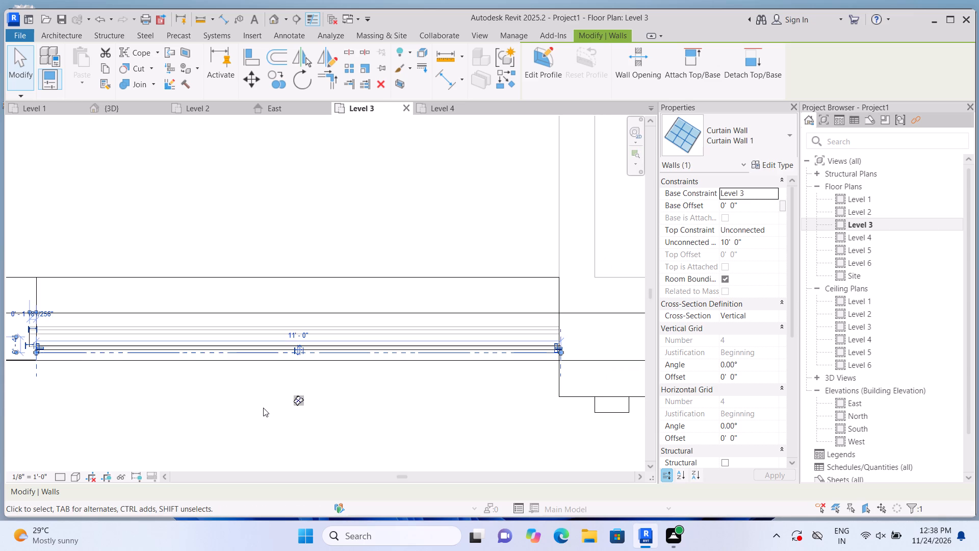
pyautogui.click(244, 417)
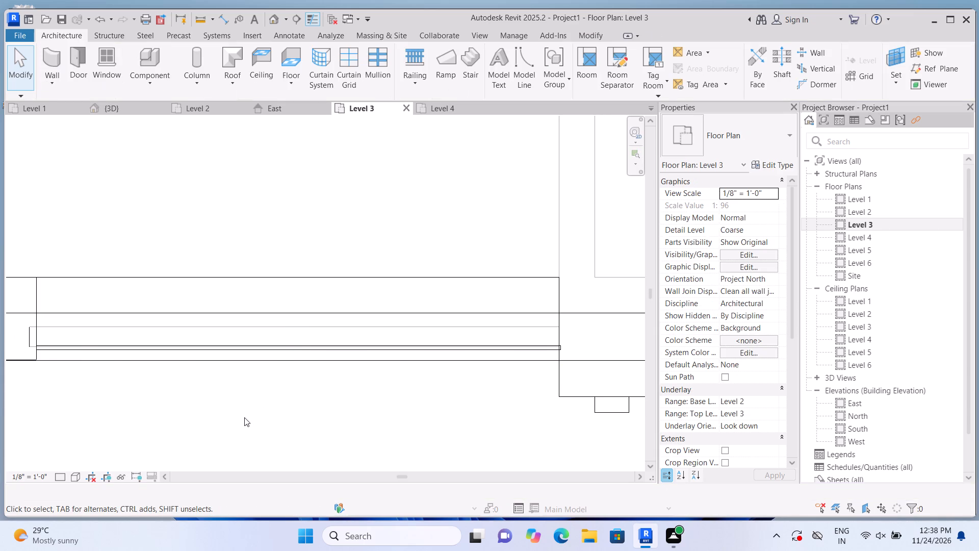
# Pull the curtain wall's end back to the facade frame's edge, making the wall about 10' 11 1/2" long.
pyautogui.scroll(2, 16, 280)
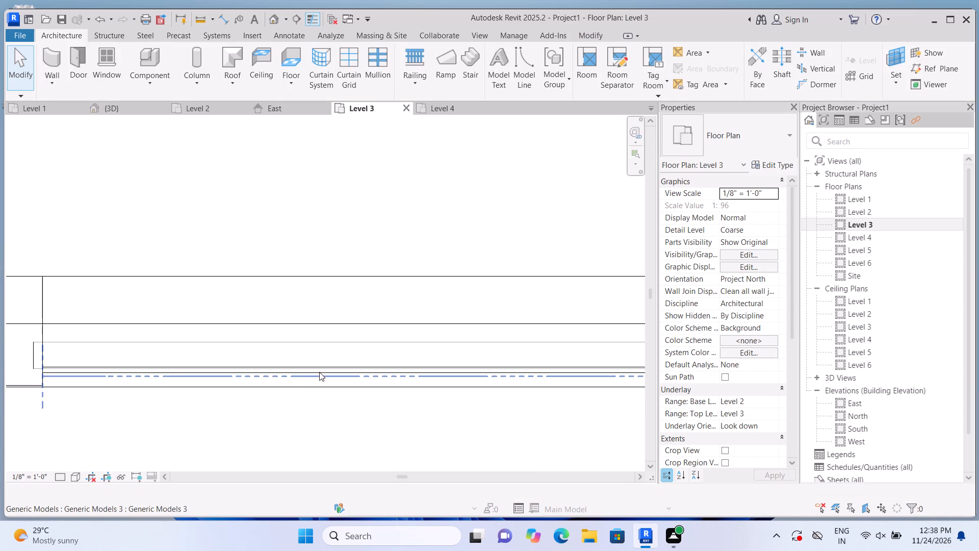
pyautogui.scroll(-4, 310, 379)
pyautogui.scroll(8, 550, 375)
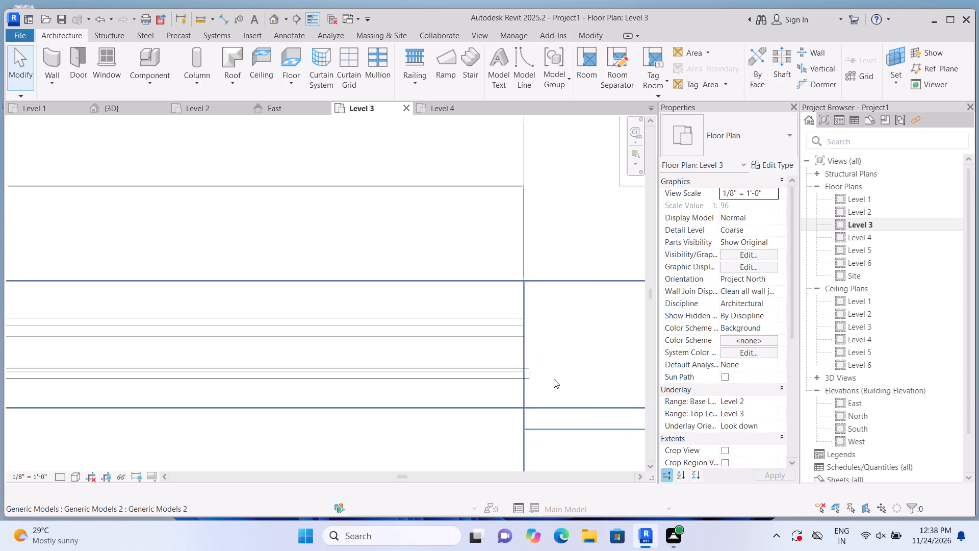
pyautogui.scroll(8, 554, 379)
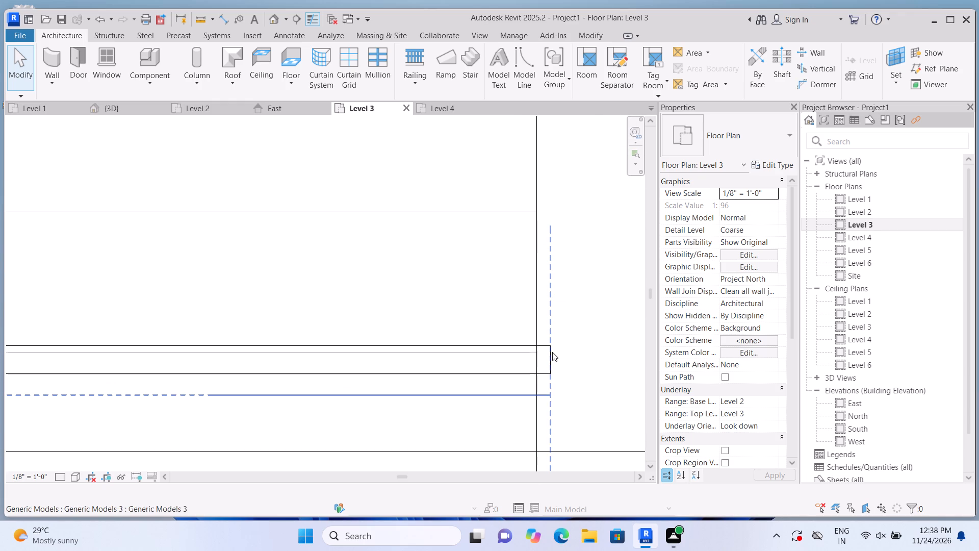
pyautogui.click(553, 352)
pyautogui.scroll(2, 546, 361)
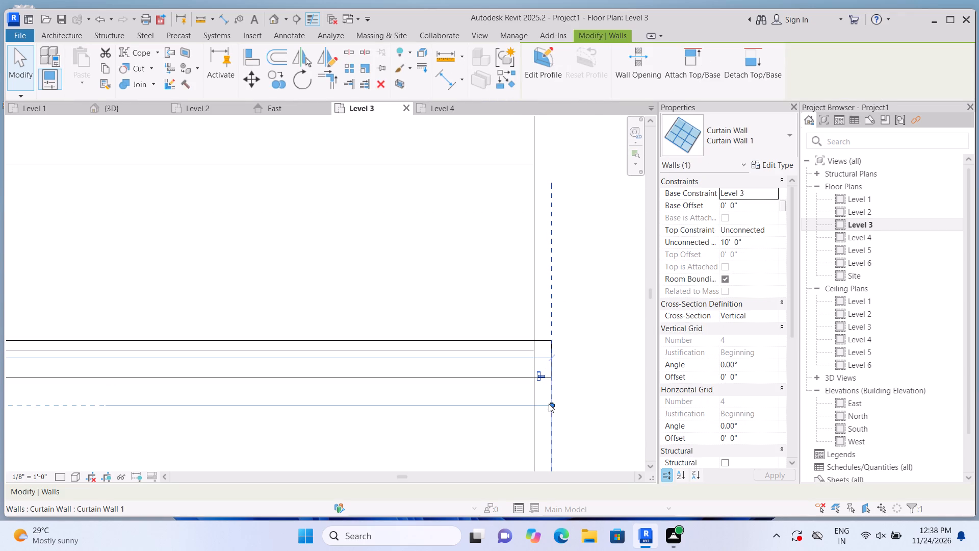
pyautogui.moveTo(551, 403); pyautogui.dragTo(530, 398)
pyautogui.scroll(-2, 532, 399)
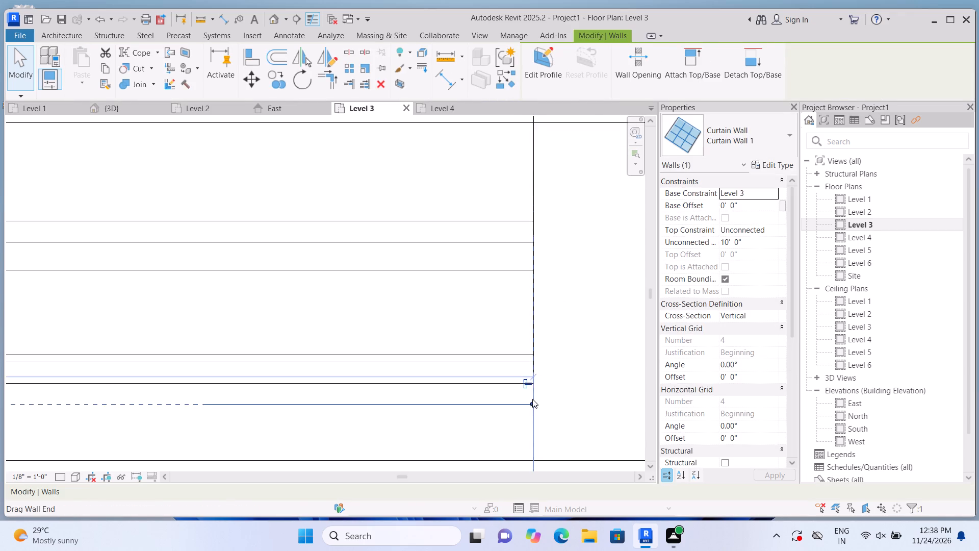
pyautogui.scroll(-16, 532, 399)
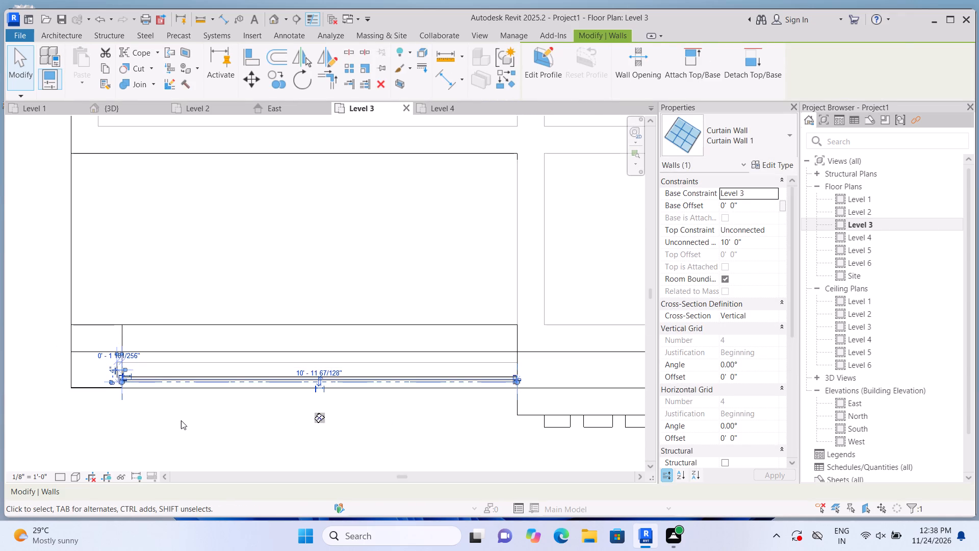
pyautogui.click(181, 420)
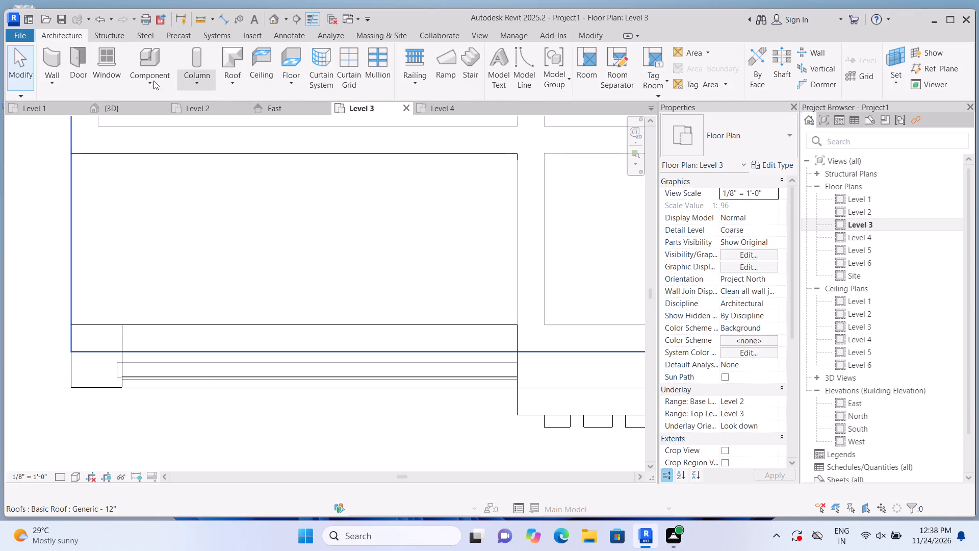
# In the front 3D view, raise the curtain wall's base to the top slab's upper edge, at a base offset of 1' 10".
pyautogui.click(273, 16)
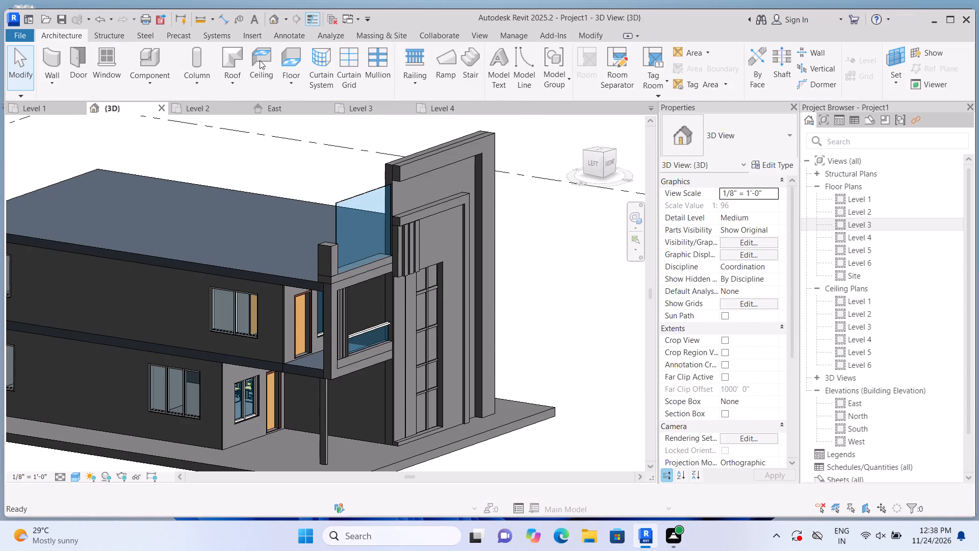
pyautogui.click(612, 160)
pyautogui.scroll(6, 289, 304)
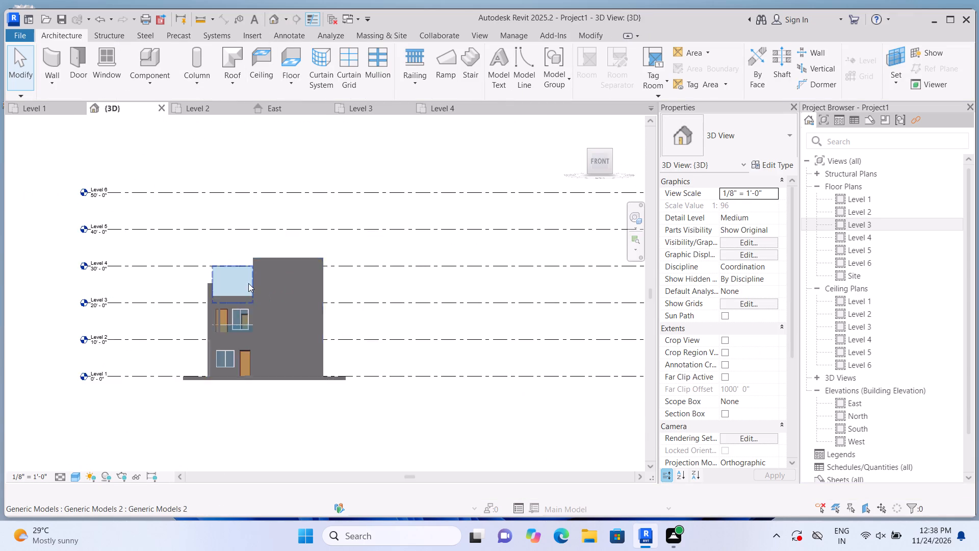
pyautogui.scroll(2, 248, 283)
pyautogui.scroll(3, 207, 262)
pyautogui.click(214, 260)
pyautogui.scroll(2, 222, 319)
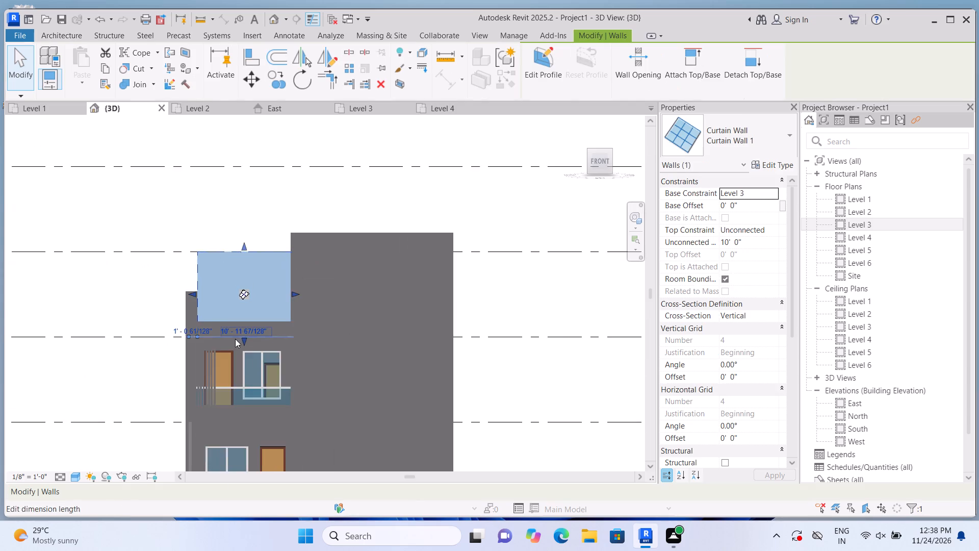
pyautogui.scroll(6, 235, 339)
pyautogui.moveTo(254, 332); pyautogui.dragTo(259, 308)
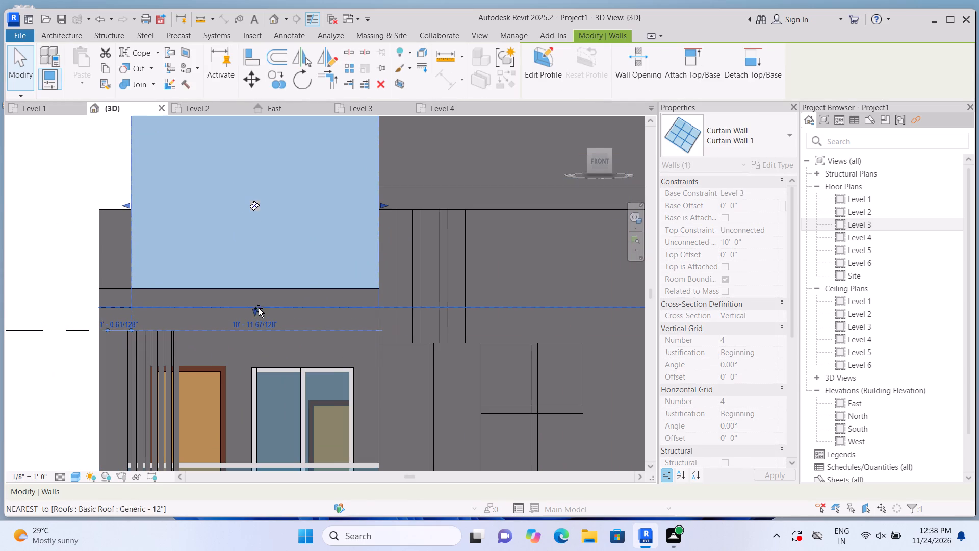
pyautogui.moveTo(259, 308); pyautogui.dragTo(264, 291)
pyautogui.scroll(-2, 262, 297)
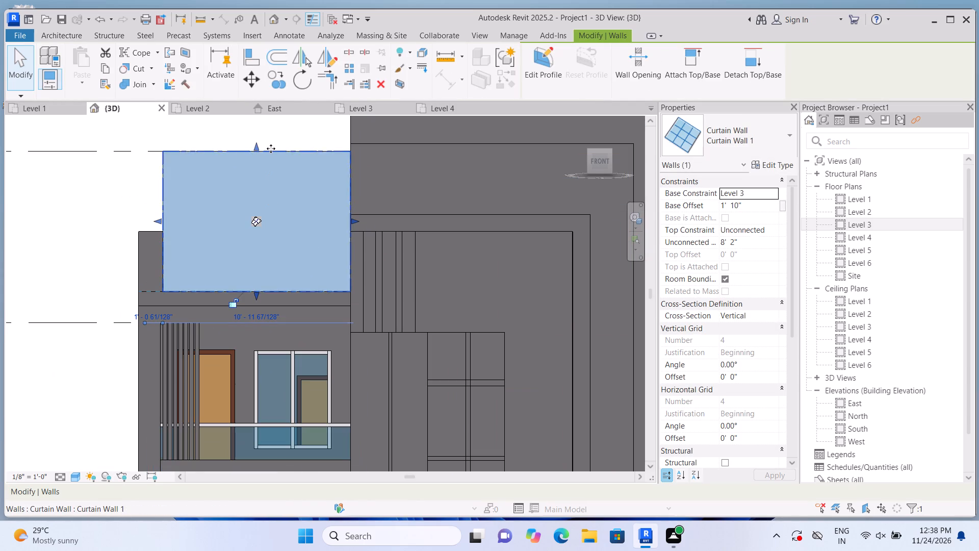
# Lower the curtain wall's top to just below the corner block's top, for an unconnected height of about 3' 3 3/4".
pyautogui.moveTo(255, 143); pyautogui.dragTo(252, 227)
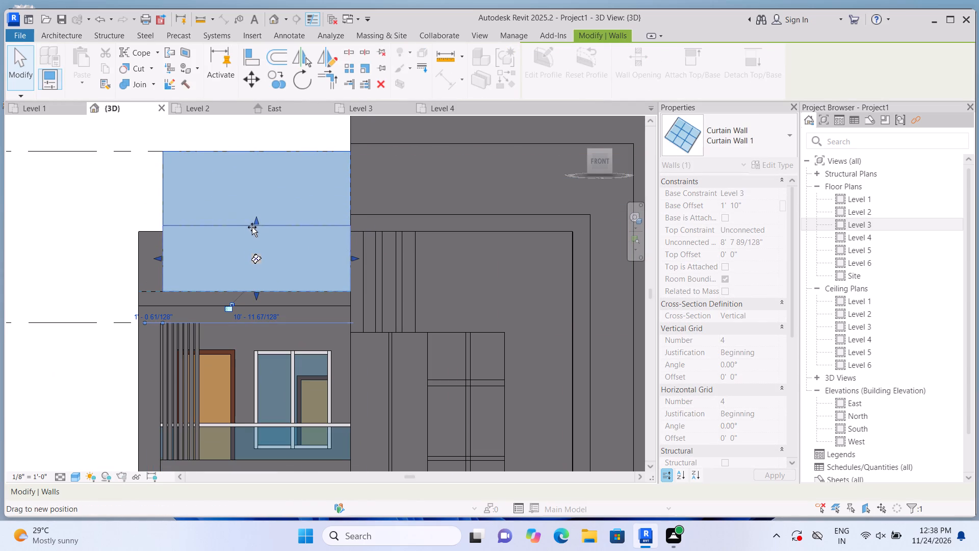
pyautogui.moveTo(252, 227); pyautogui.dragTo(248, 235)
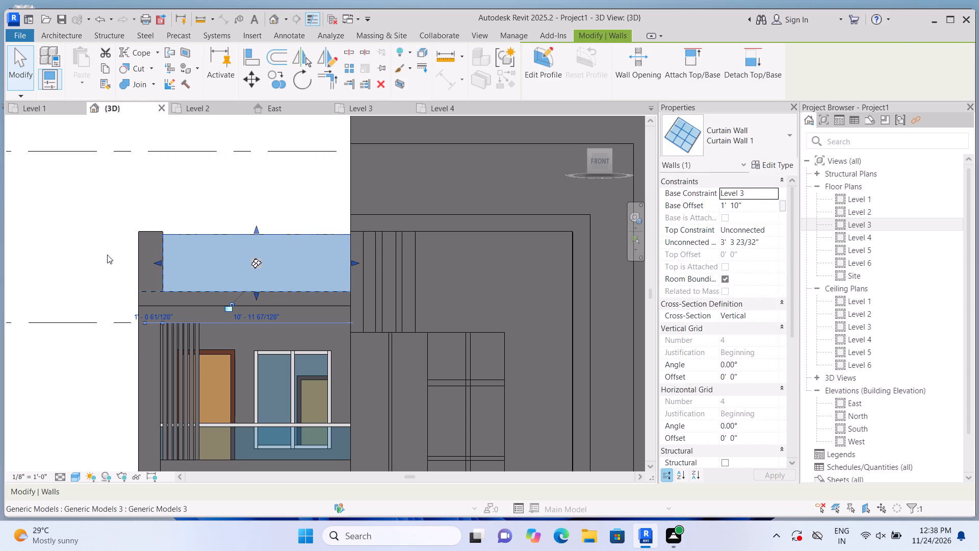
pyautogui.click(78, 256)
pyautogui.scroll(-6, 78, 256)
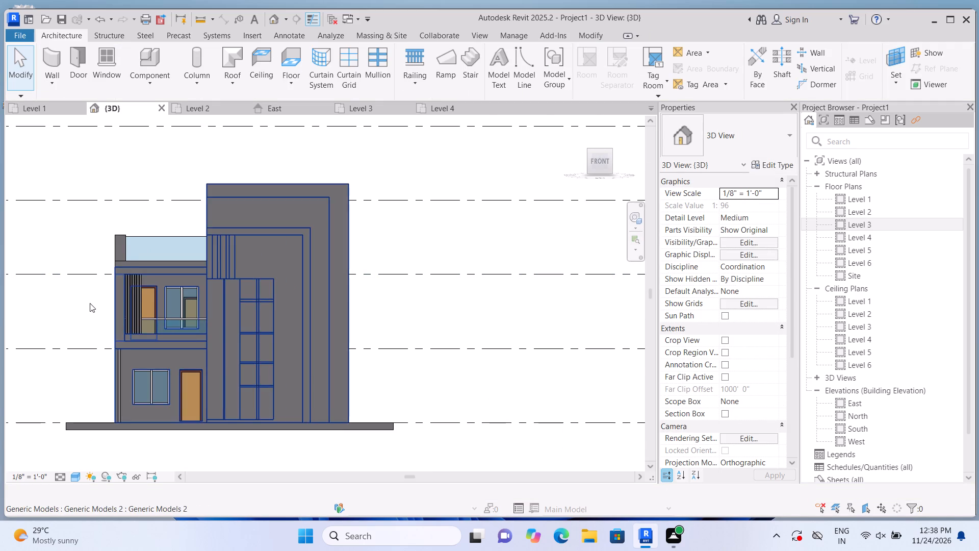
# Place a 2.5" x 5" rectangular mullion along the top edge of the glass parapet.
pyautogui.scroll(1, 90, 303)
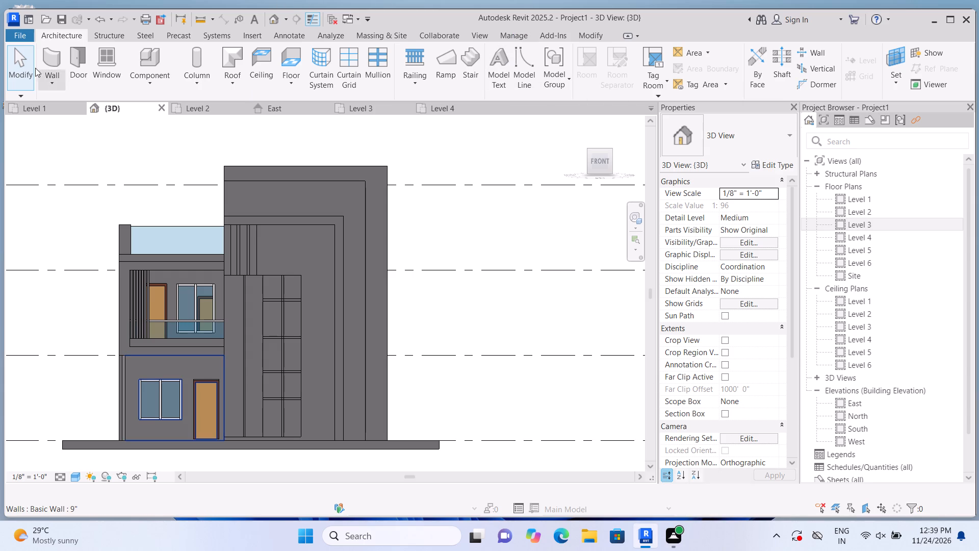
pyautogui.click(375, 74)
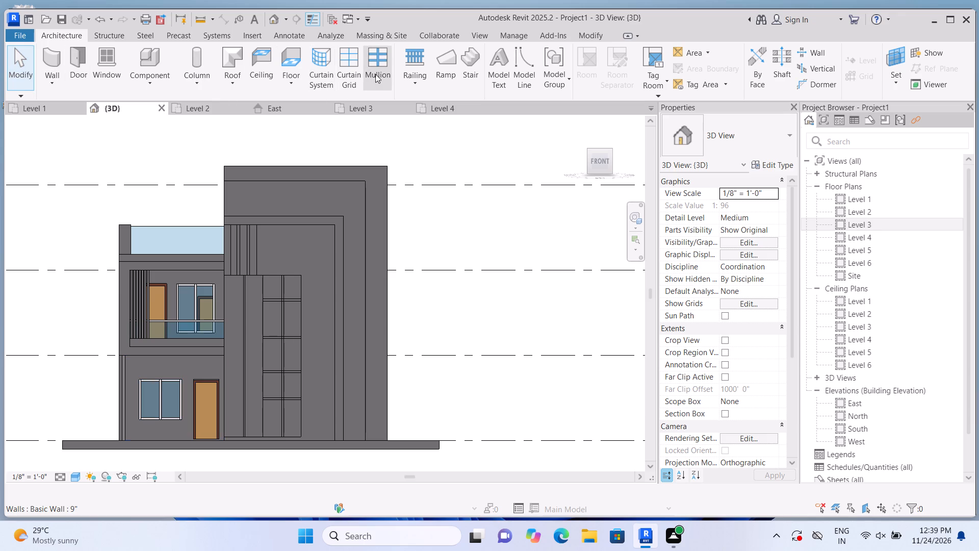
pyautogui.scroll(2, 161, 227)
pyautogui.click(161, 227)
pyautogui.scroll(-2, 180, 210)
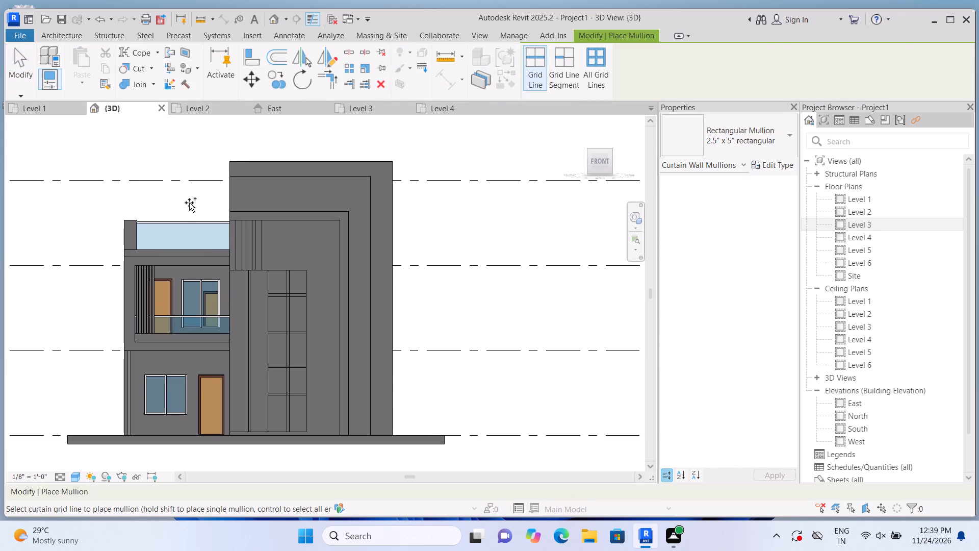
pyautogui.press('Escape')
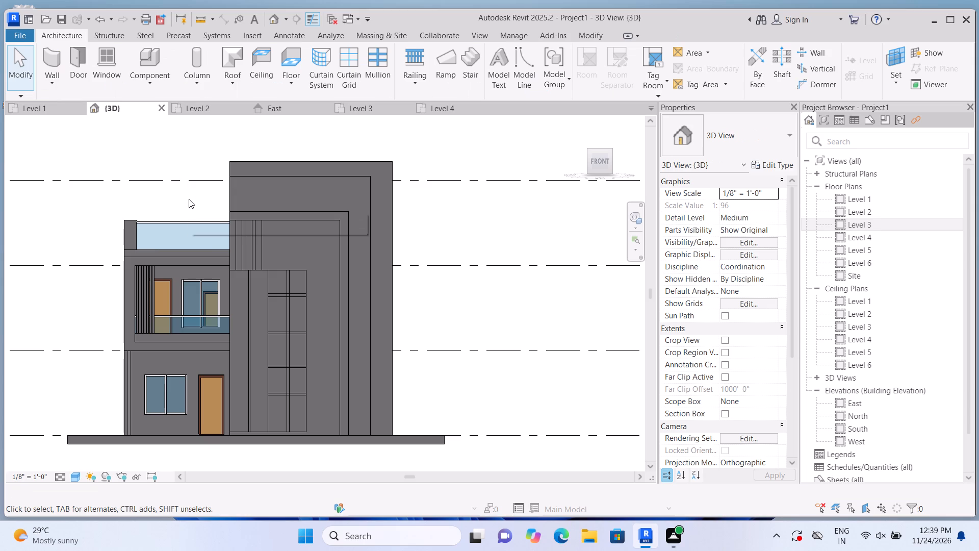
# Lower the glass parapet's top edge slightly so its mullion sits further below the corner block's top.
pyautogui.scroll(1, 193, 221)
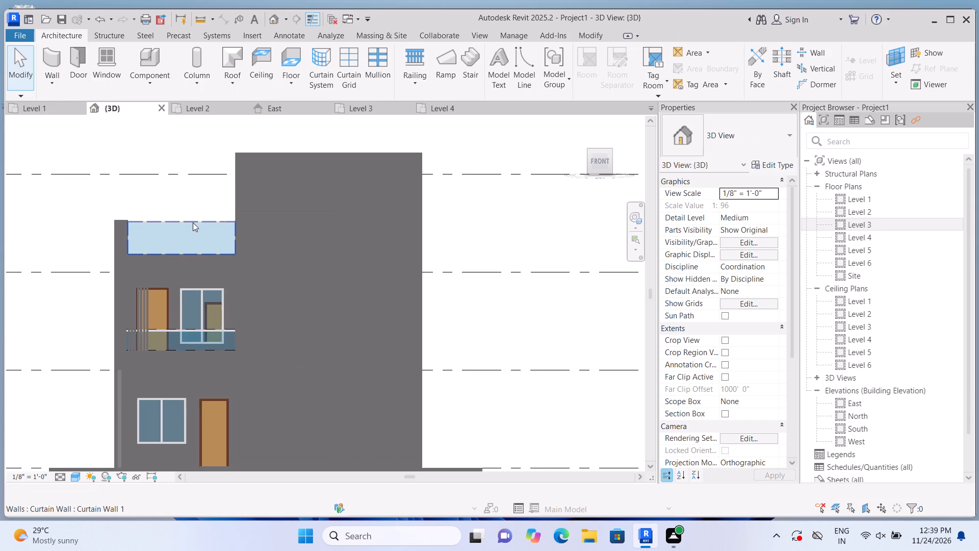
pyautogui.scroll(1, 193, 222)
pyautogui.click(193, 222)
pyautogui.scroll(4, 193, 222)
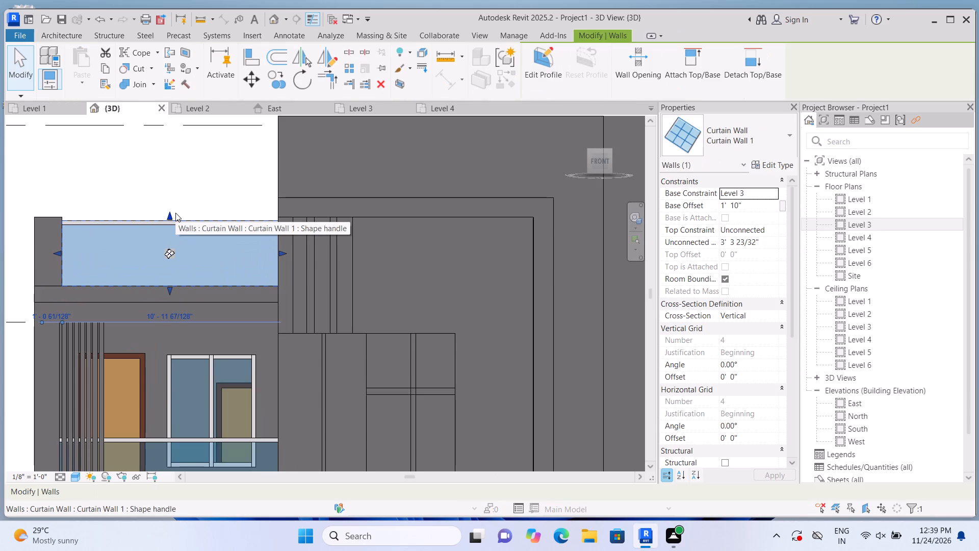
pyautogui.scroll(1, 175, 213)
pyautogui.moveTo(169, 214); pyautogui.dragTo(169, 228)
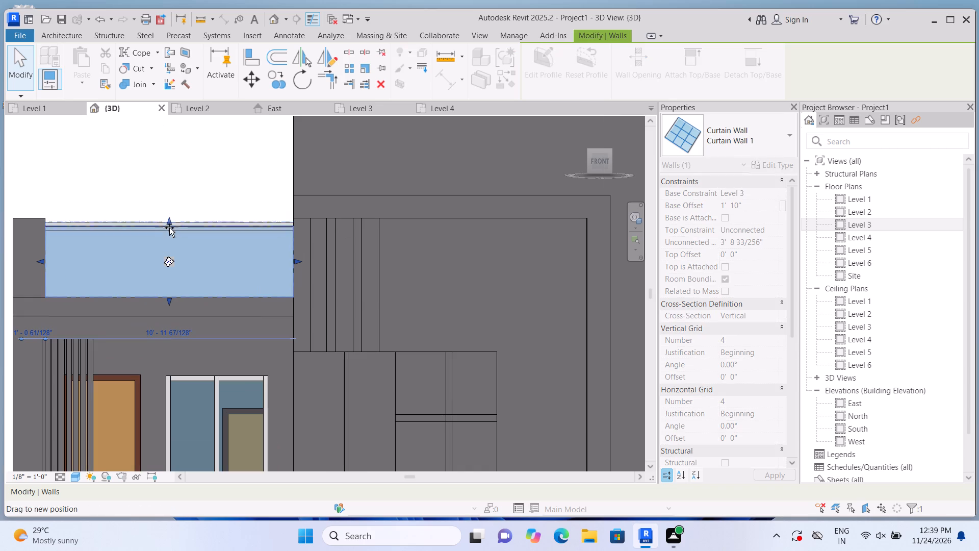
pyautogui.moveTo(169, 228); pyautogui.dragTo(169, 229)
pyautogui.click(177, 202)
pyautogui.scroll(-1, 206, 193)
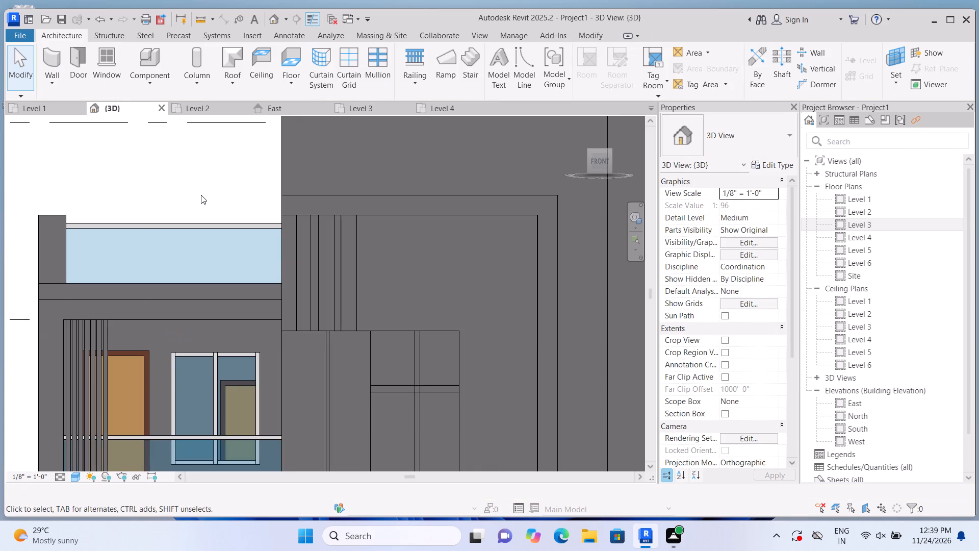
# Lower the corner block's top slightly, keeping it just above the glass parapet's top mullion.
pyautogui.scroll(1, 20, 197)
pyautogui.click(57, 218)
pyautogui.scroll(3, 57, 218)
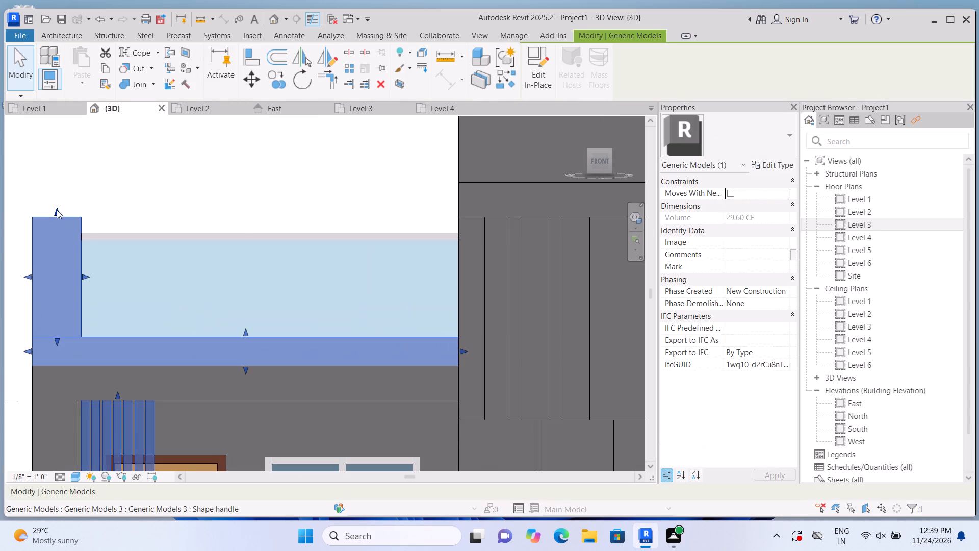
pyautogui.moveTo(55, 209); pyautogui.dragTo(55, 225)
pyautogui.click(84, 177)
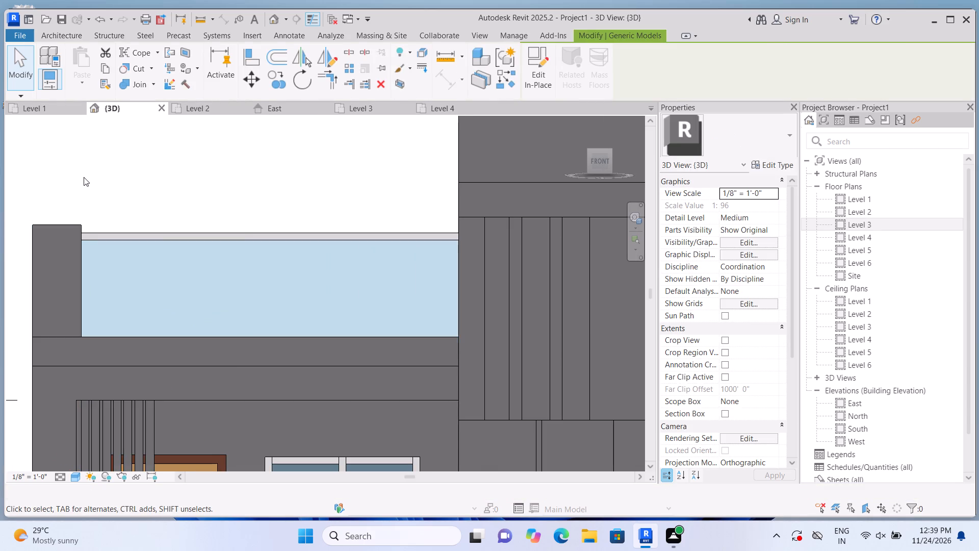
# Inspect the whole house in 3D from its front-left corner, checking the facade frames, balcony, corner block and glass parapet.
pyautogui.scroll(-7, 85, 178)
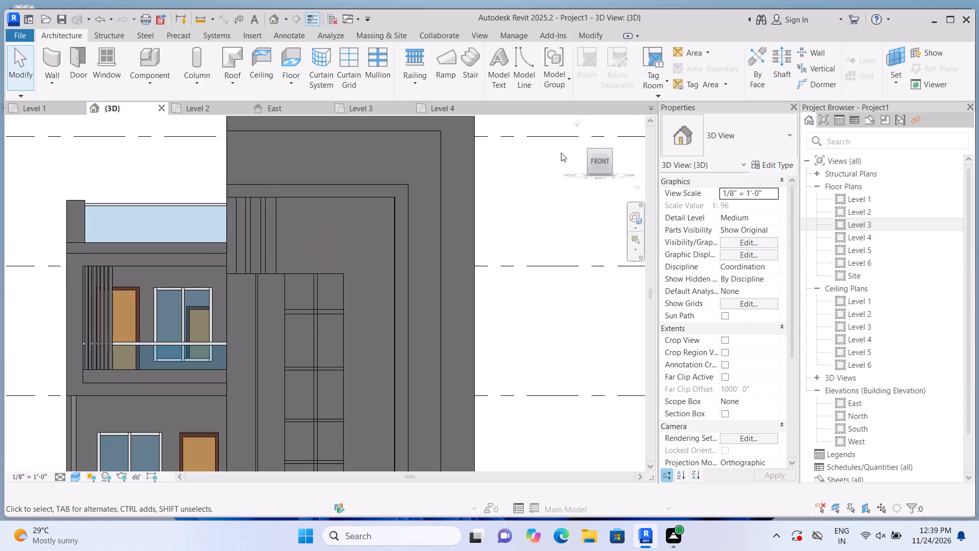
pyautogui.click(578, 123)
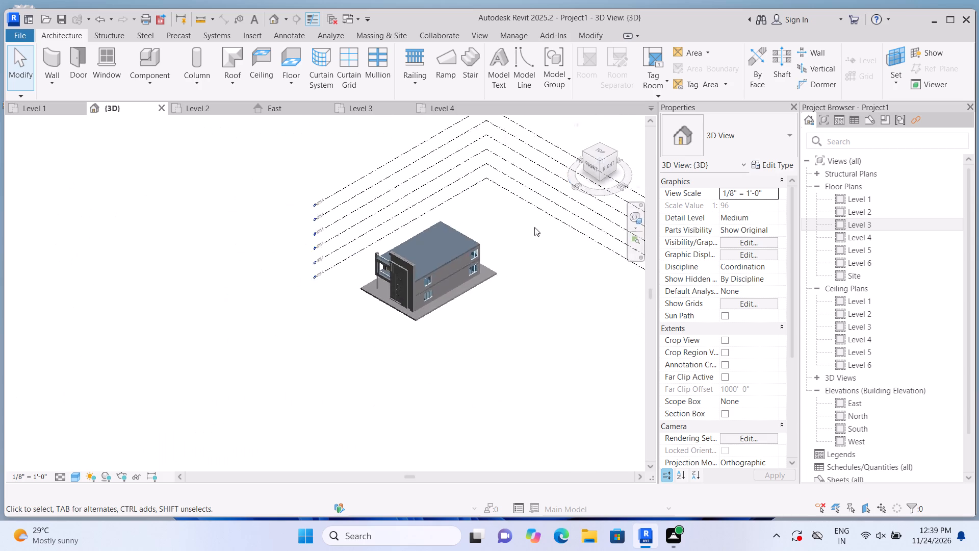
pyautogui.scroll(4, 214, 412)
pyautogui.keyDown('shift'); pyautogui.moveTo(131, 406); pyautogui.dragTo(365, 369, button='middle'); pyautogui.keyUp('shift')
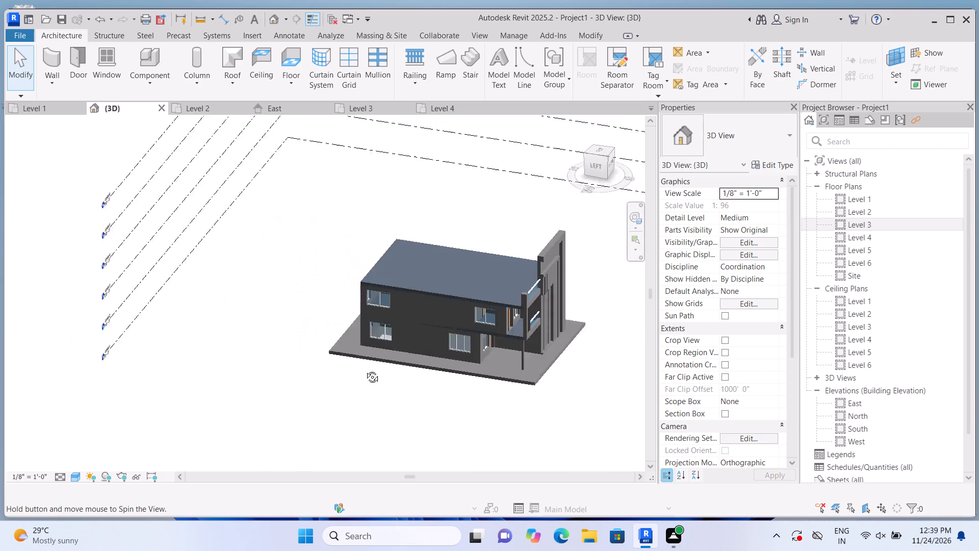
pyautogui.keyDown('shift'); pyautogui.moveTo(365, 369); pyautogui.dragTo(303, 363, button='middle'); pyautogui.keyUp('shift')
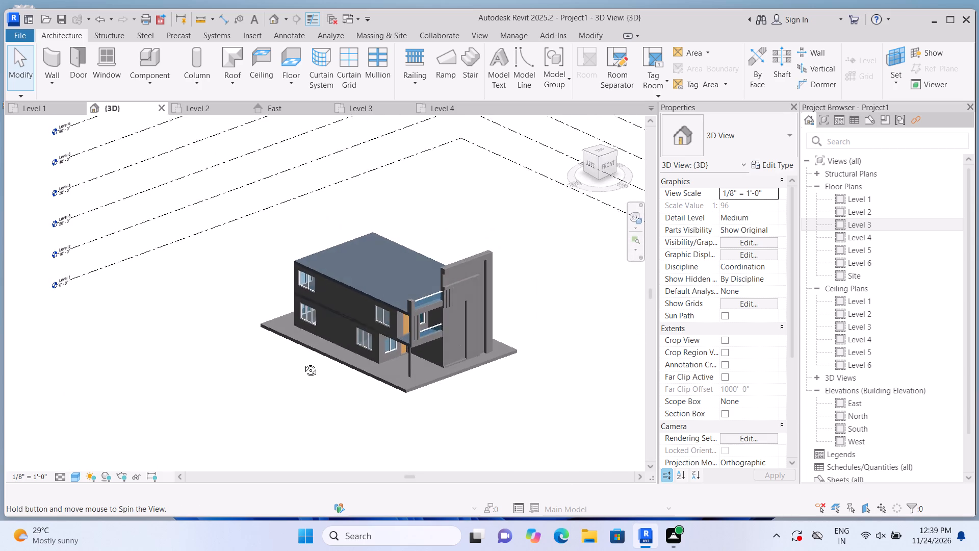
pyautogui.keyDown('shift'); pyautogui.moveTo(303, 363); pyautogui.dragTo(307, 346, button='middle'); pyautogui.keyUp('shift')
pyautogui.scroll(1, 330, 348)
pyautogui.moveTo(315, 354); pyautogui.dragTo(202, 387, button='middle')
pyautogui.scroll(4, 312, 388)
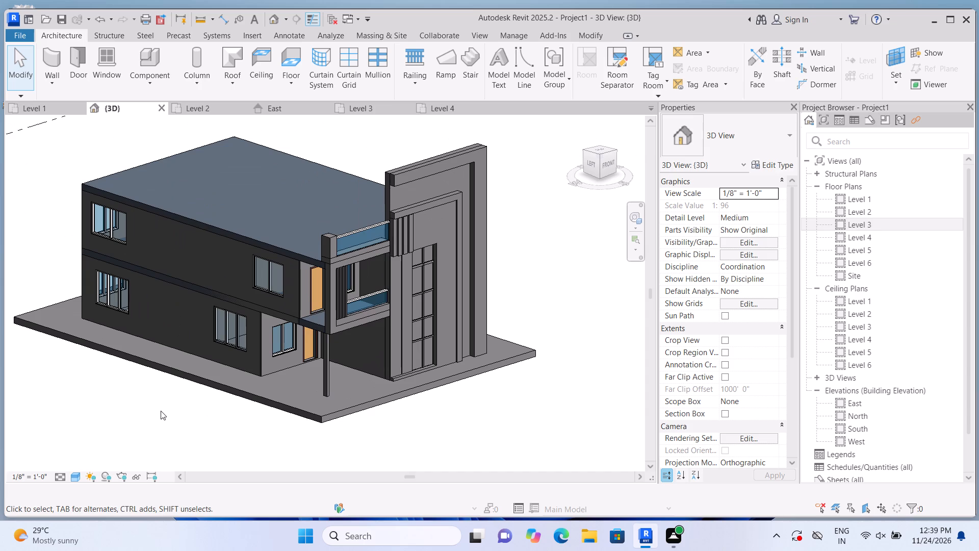
pyautogui.moveTo(217, 398); pyautogui.dragTo(194, 422, button='middle')
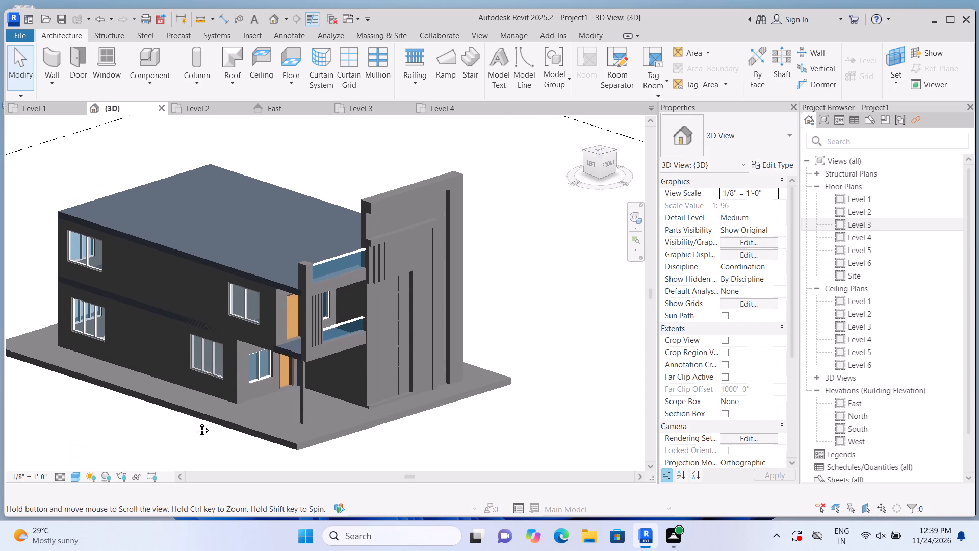
pyautogui.moveTo(194, 422); pyautogui.dragTo(196, 414, button='middle')
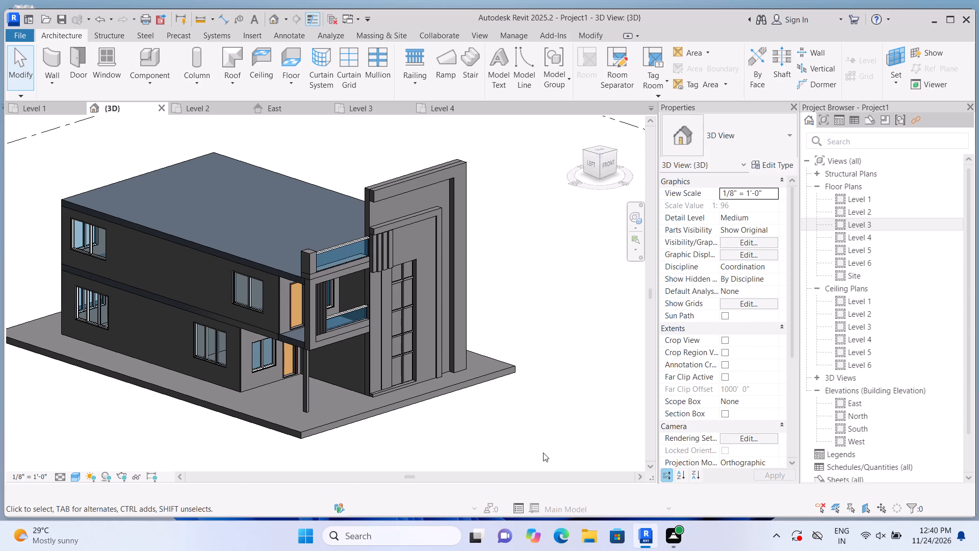
# Examine the house's right side and roof, including the back of the facade wall and the balcony's glass parapet.
pyautogui.keyDown('shift'); pyautogui.moveTo(552, 421); pyautogui.dragTo(250, 396, button='middle'); pyautogui.keyUp('shift')
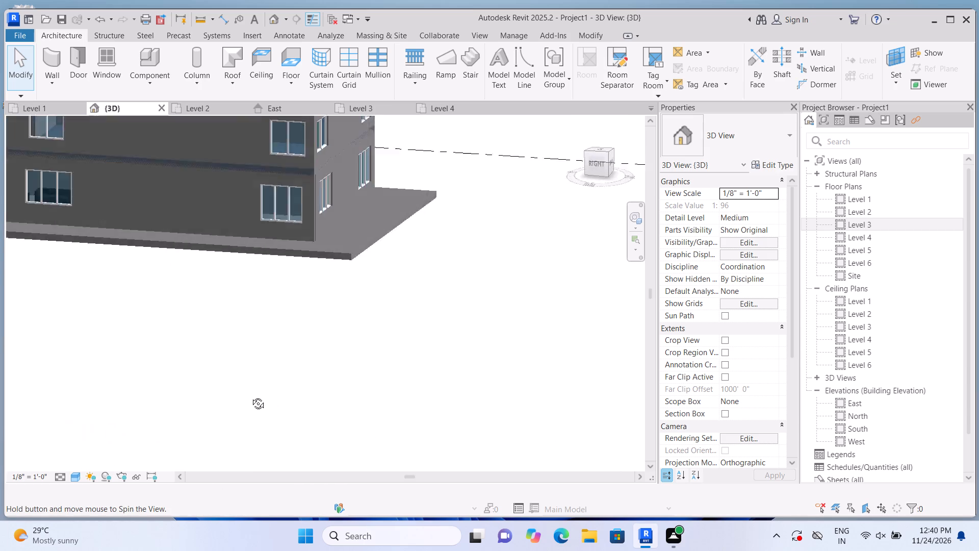
pyautogui.keyDown('shift'); pyautogui.moveTo(250, 396); pyautogui.dragTo(220, 359, button='middle'); pyautogui.keyUp('shift')
pyautogui.moveTo(263, 327); pyautogui.dragTo(282, 532, button='middle')
pyautogui.moveTo(184, 345); pyautogui.dragTo(211, 394, button='middle')
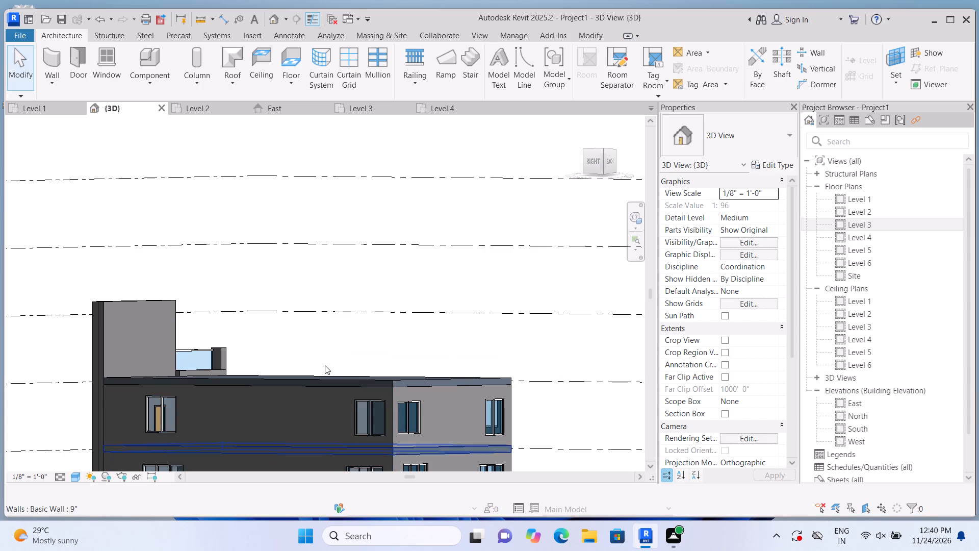
pyautogui.scroll(-3, 353, 275)
pyautogui.keyDown('shift'); pyautogui.moveTo(297, 275); pyautogui.dragTo(342, 319, button='middle'); pyautogui.keyUp('shift')
pyautogui.moveTo(201, 237); pyautogui.dragTo(255, 345, button='middle')
pyautogui.scroll(3, 193, 471)
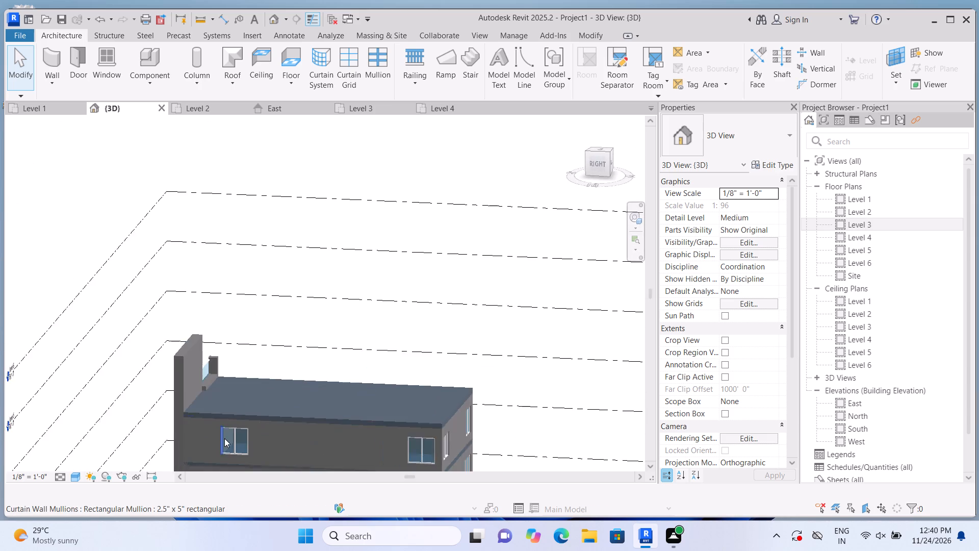
pyautogui.scroll(3, 224, 438)
pyautogui.scroll(2, 297, 285)
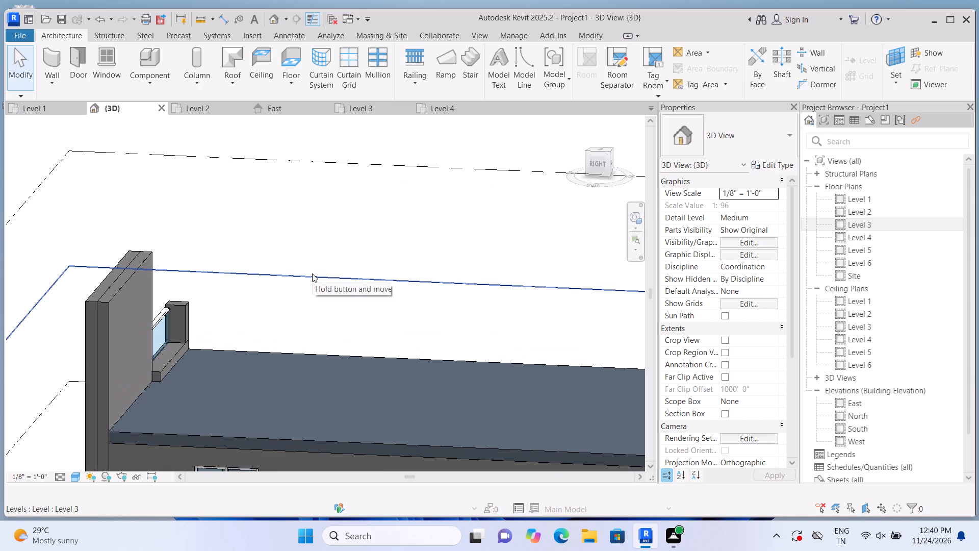
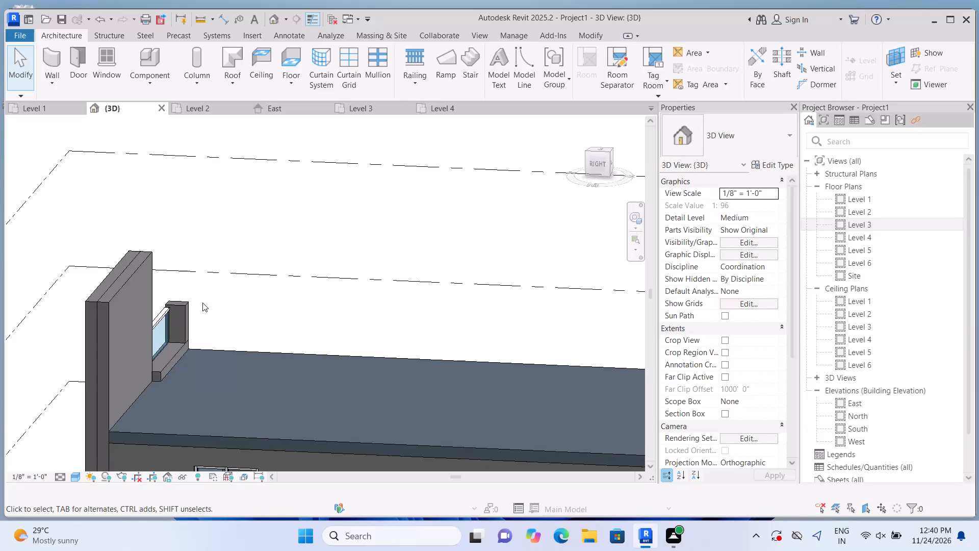
# Start an in-place component in the Generic Models category, keeping the suggested name.
pyautogui.click(152, 83)
pyautogui.click(156, 130)
pyautogui.scroll(-1, 444, 229)
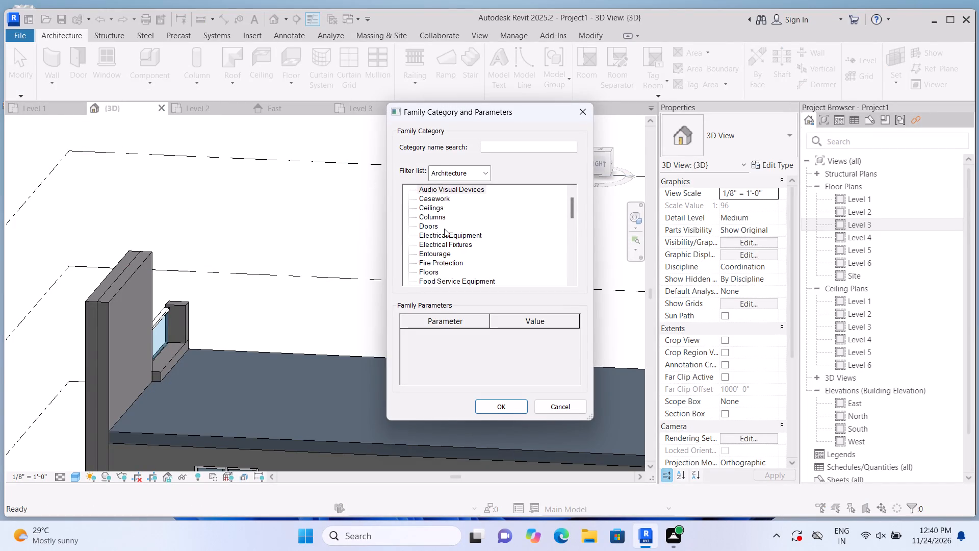
pyautogui.scroll(-6, 444, 229)
pyautogui.click(445, 242)
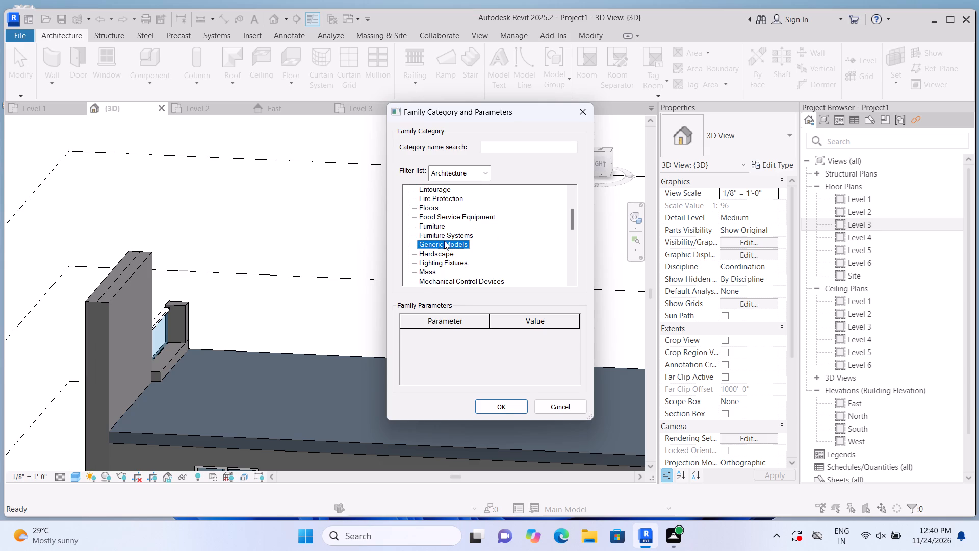
pyautogui.click(504, 407)
pyautogui.click(497, 288)
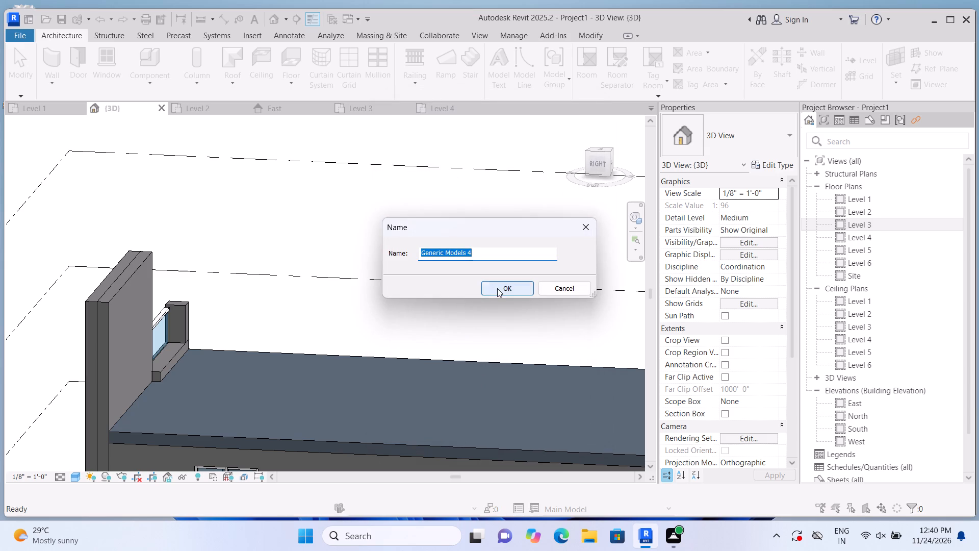
# On the roof surface, create an extrusion from a rectangle about 8'-10 1/2" by 18'-9", starting at the tall wall's inner corner and reaching the roof edge.
pyautogui.click(102, 61)
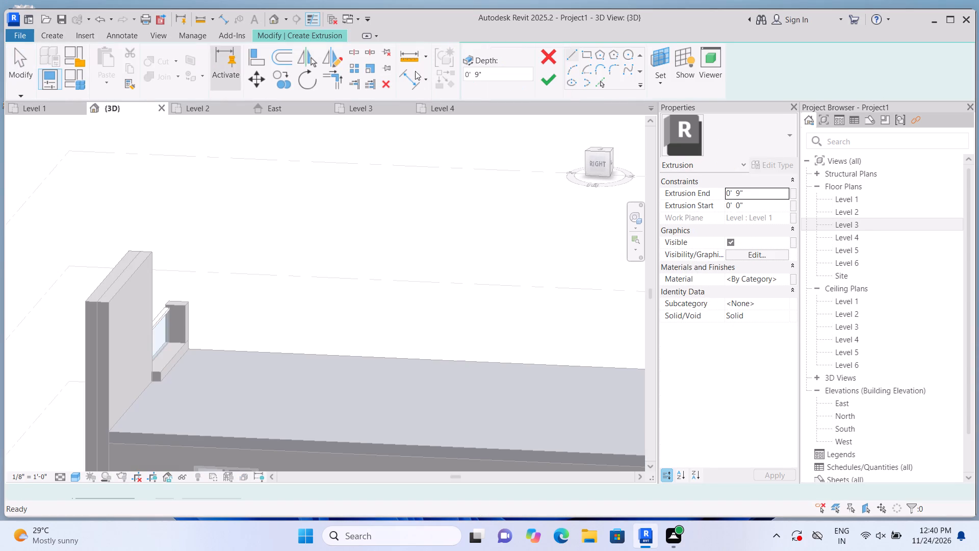
pyautogui.click(665, 87)
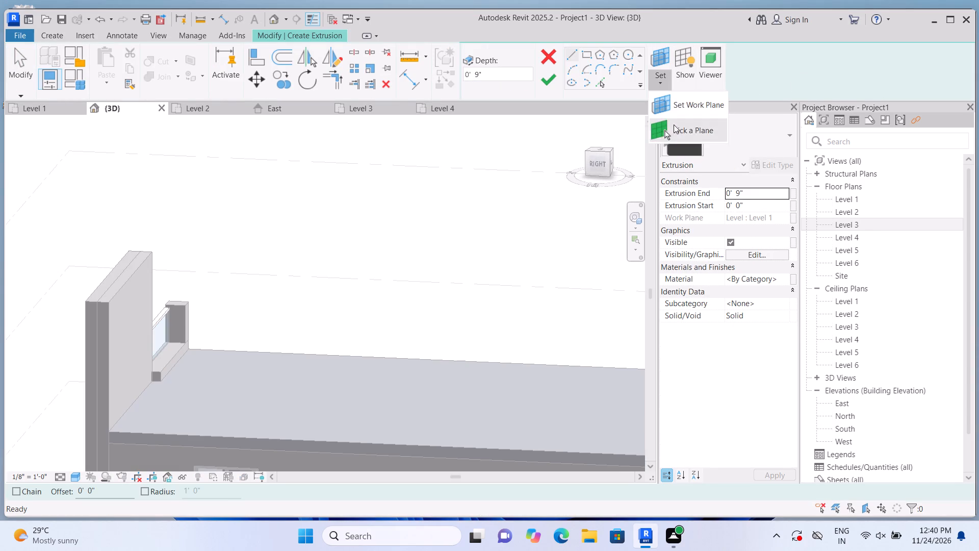
pyautogui.click(676, 132)
pyautogui.click(362, 396)
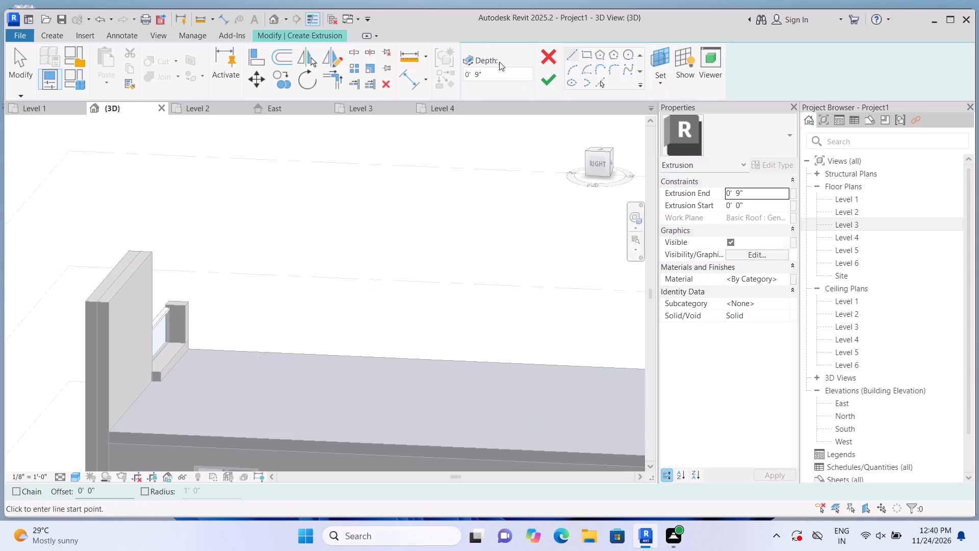
pyautogui.moveTo(587, 57); pyautogui.dragTo(592, 57)
pyautogui.scroll(1, 242, 345)
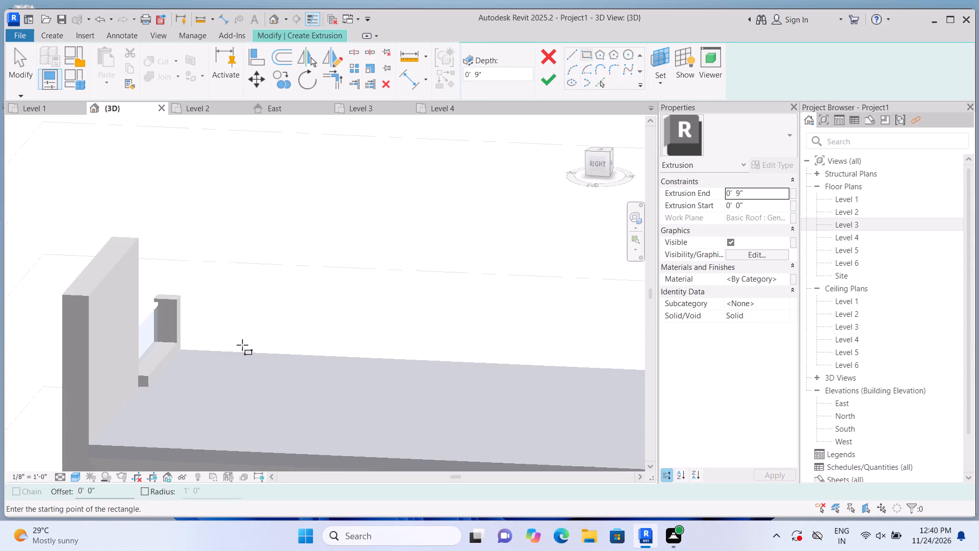
pyautogui.scroll(-3, 216, 318)
pyautogui.scroll(3, 169, 394)
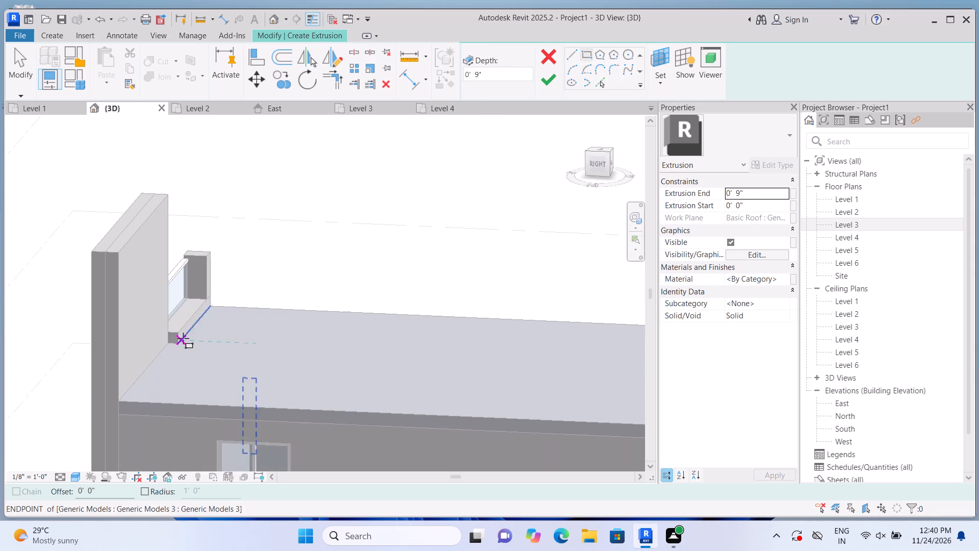
pyautogui.scroll(6, 168, 342)
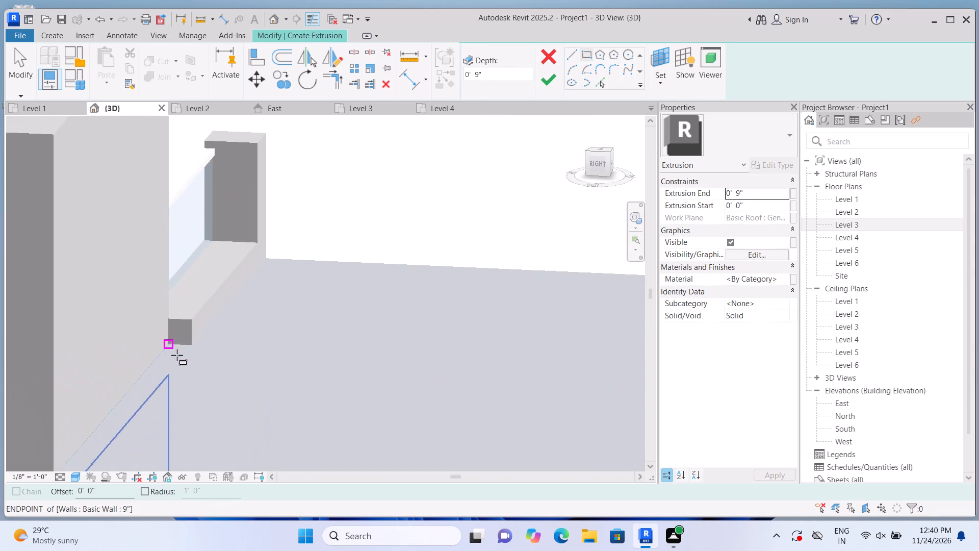
pyautogui.click(171, 343)
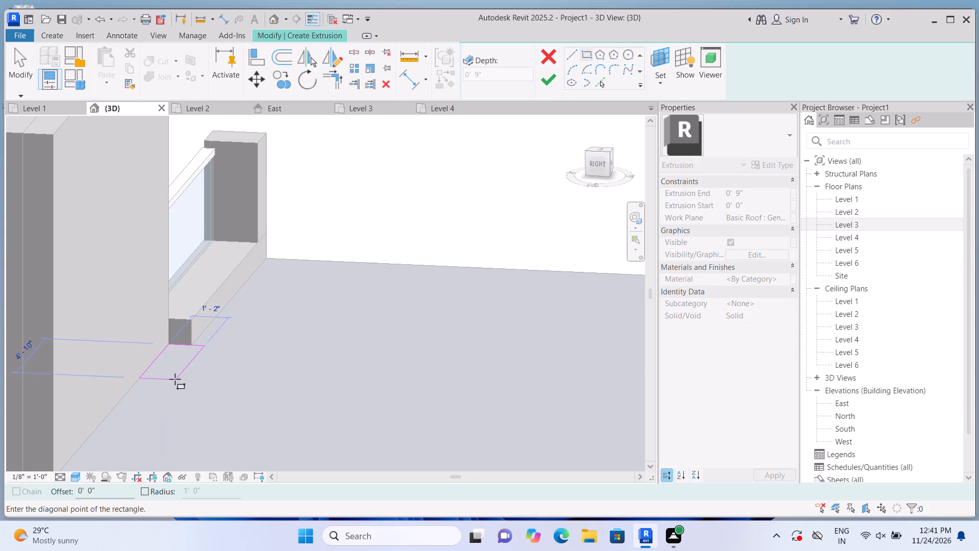
pyautogui.scroll(-5, 175, 378)
pyautogui.scroll(1, 225, 432)
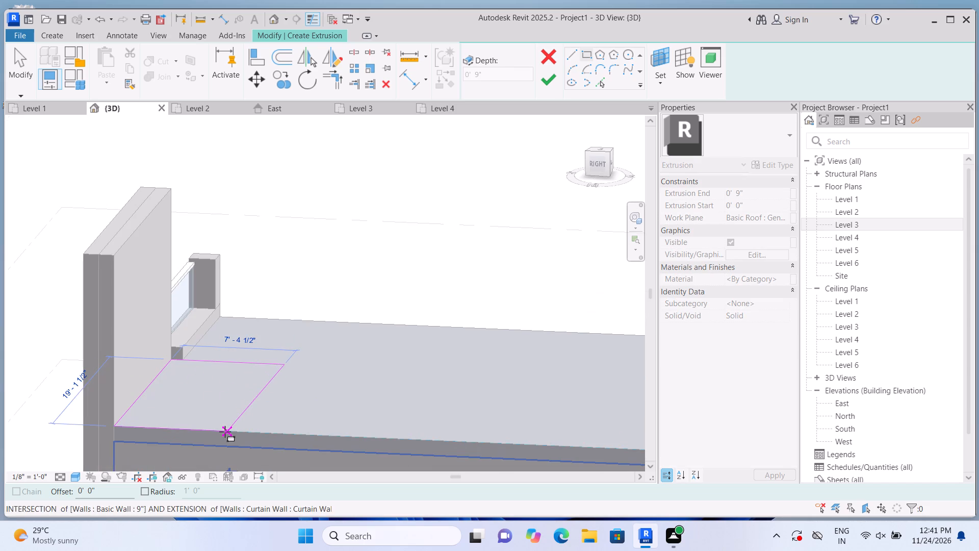
pyautogui.click(251, 432)
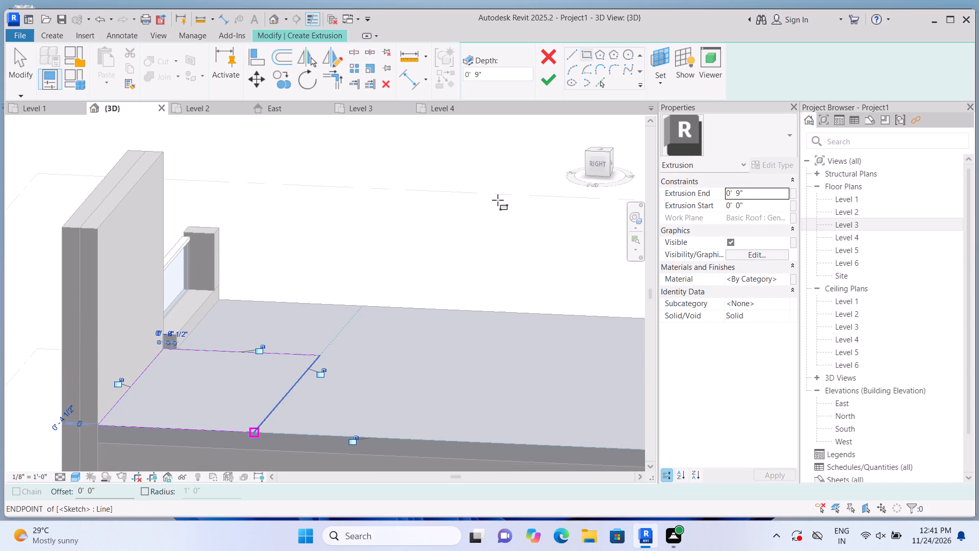
pyautogui.click(552, 85)
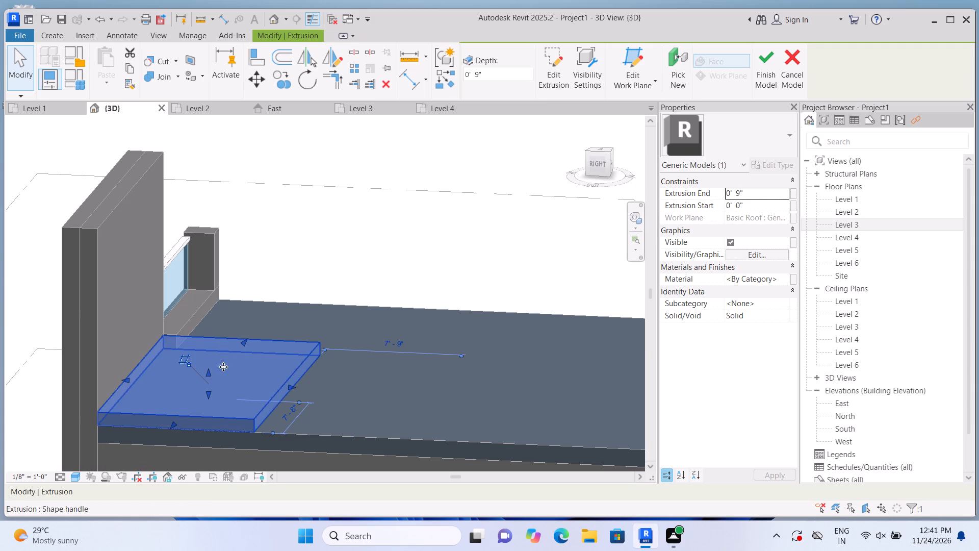
# Raise the top of the extrusion to about 11' 2 23/32", level with the top of the tall wall.
pyautogui.moveTo(208, 373); pyautogui.dragTo(219, 241)
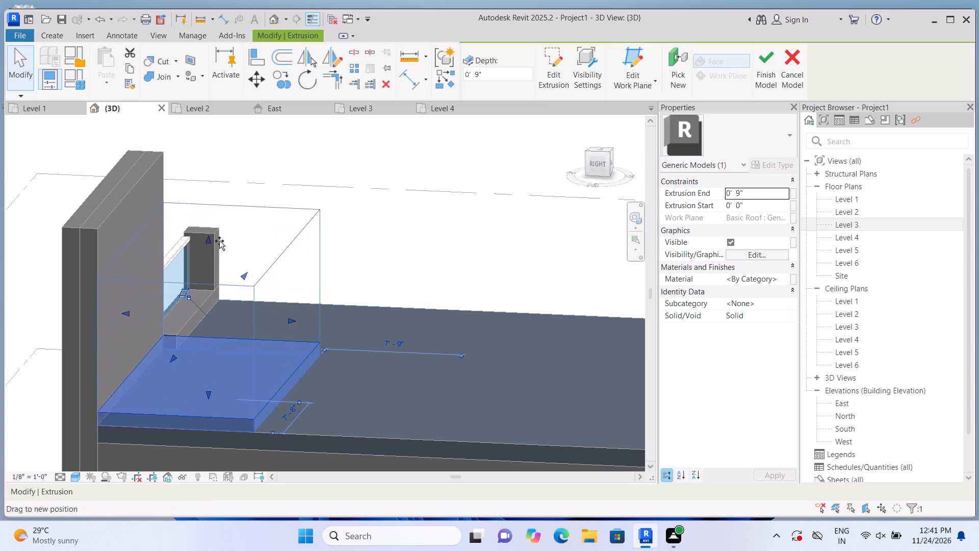
pyautogui.moveTo(219, 241); pyautogui.dragTo(221, 212)
pyautogui.scroll(3, 217, 191)
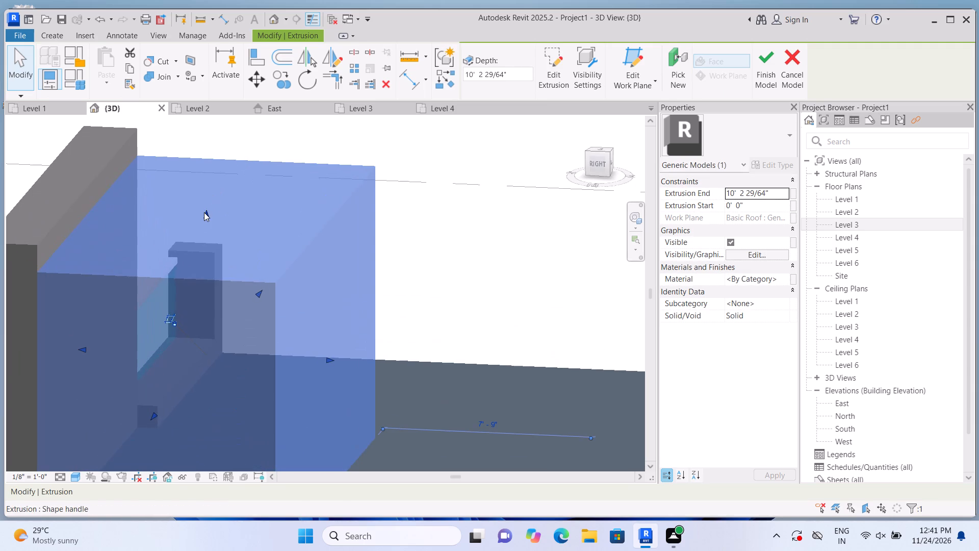
pyautogui.moveTo(207, 212); pyautogui.dragTo(210, 190)
pyautogui.click(453, 265)
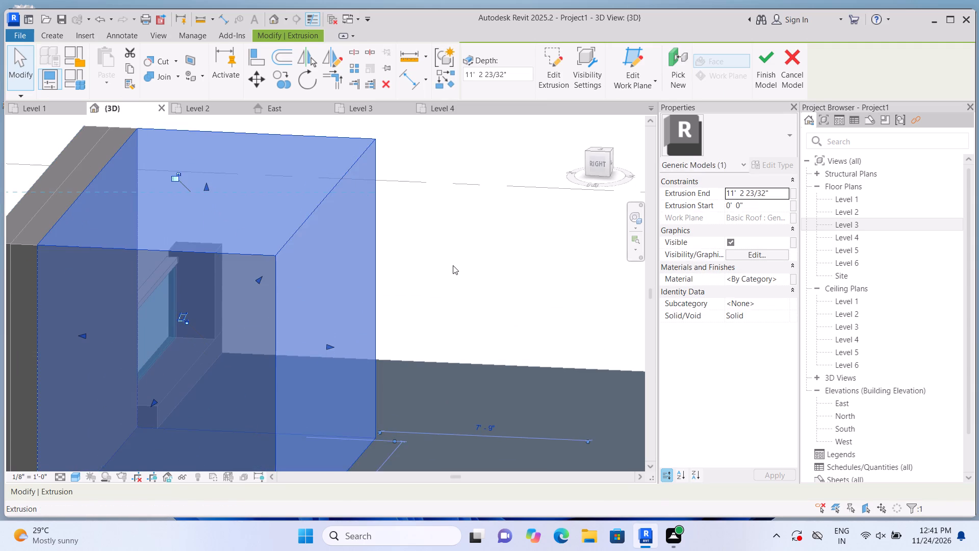
# Examine the raised rooftop block from several sides, checking how it meets the tall front wall and the roof.
pyautogui.scroll(-2, 453, 268)
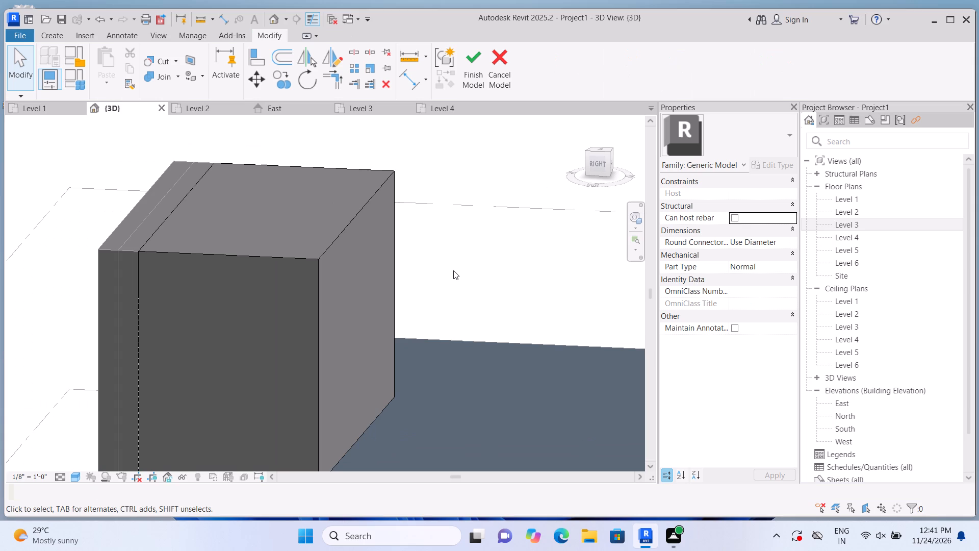
pyautogui.scroll(-4, 453, 270)
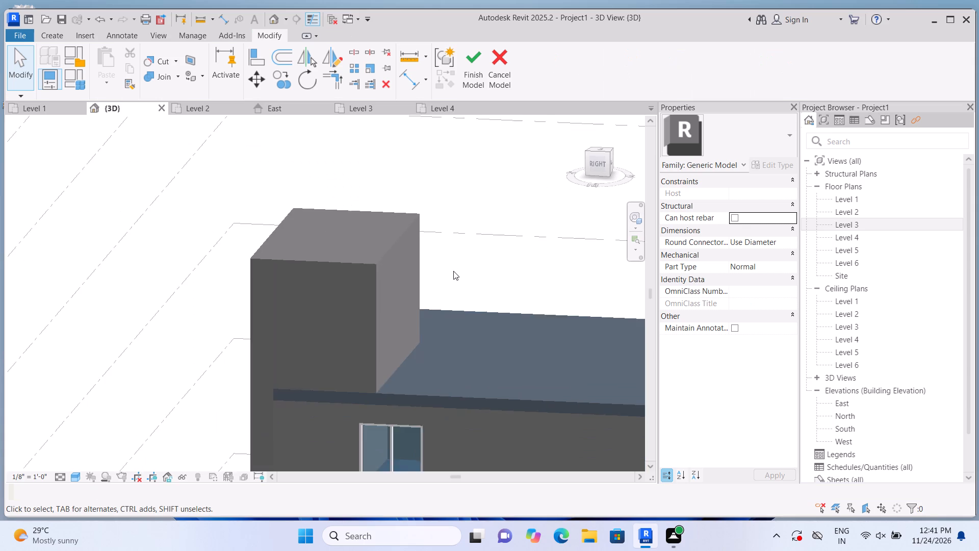
pyautogui.scroll(-2, 453, 271)
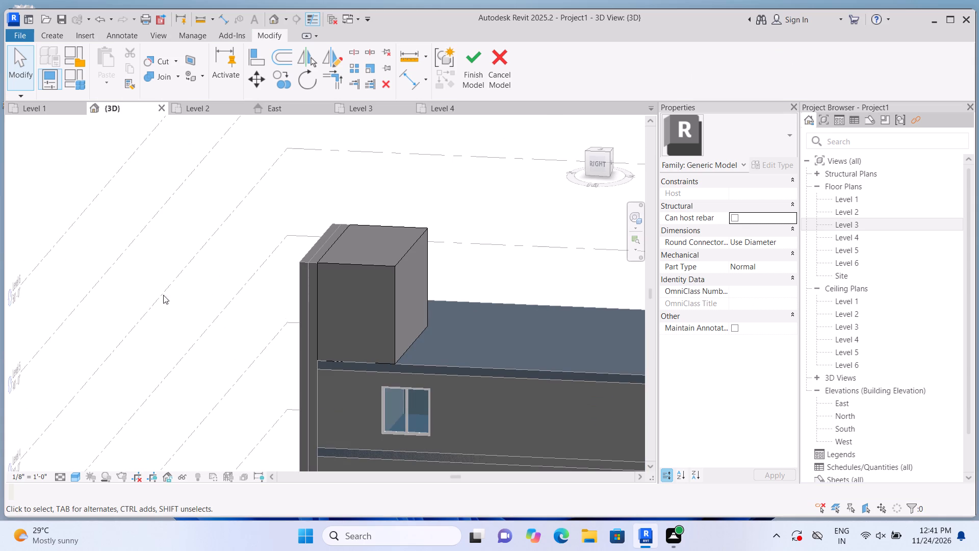
pyautogui.scroll(-1, 222, 325)
pyautogui.keyDown('shift'); pyautogui.moveTo(149, 327); pyautogui.dragTo(170, 333, button='middle'); pyautogui.keyUp('shift')
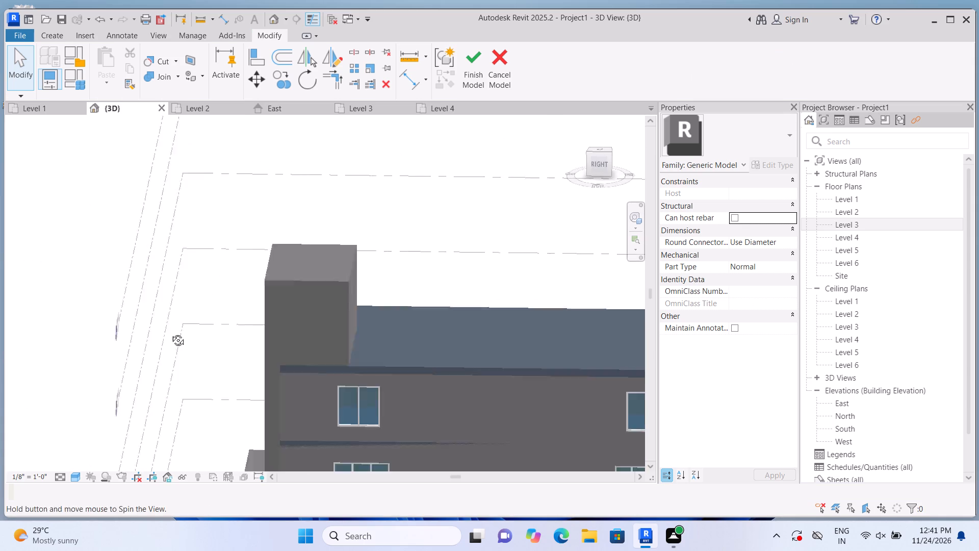
pyautogui.keyDown('shift'); pyautogui.moveTo(170, 333); pyautogui.dragTo(173, 335, button='middle'); pyautogui.keyUp('shift')
pyautogui.keyDown('shift'); pyautogui.moveTo(143, 328); pyautogui.dragTo(344, 317, button='middle'); pyautogui.keyUp('shift')
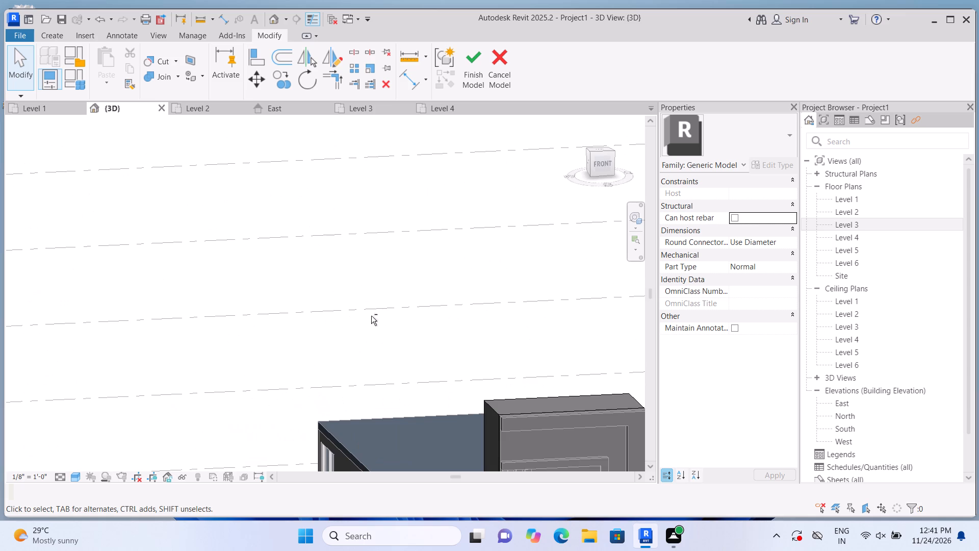
pyautogui.scroll(-1, 372, 291)
pyautogui.keyDown('shift'); pyautogui.moveTo(349, 314); pyautogui.dragTo(194, 301, button='middle'); pyautogui.keyUp('shift')
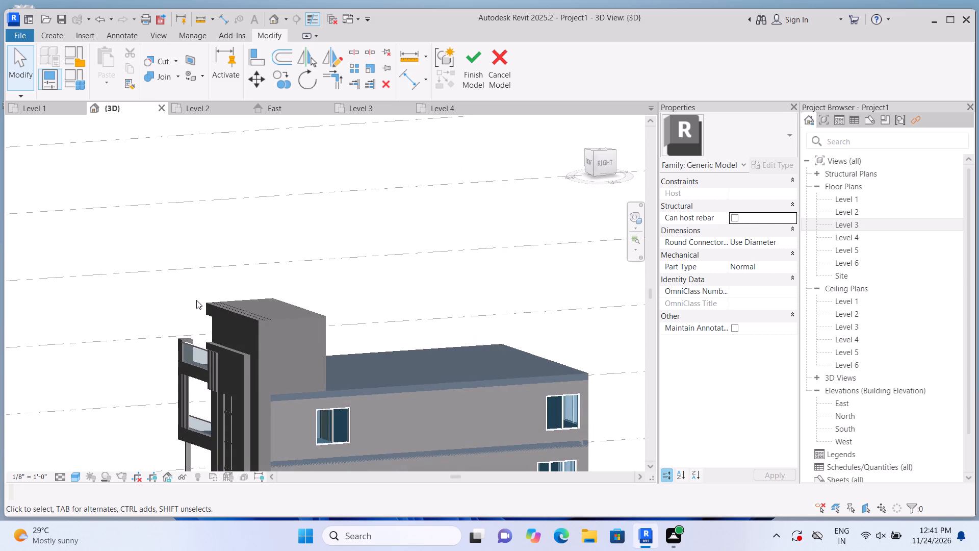
pyautogui.scroll(-2, 313, 299)
pyautogui.scroll(5, 315, 364)
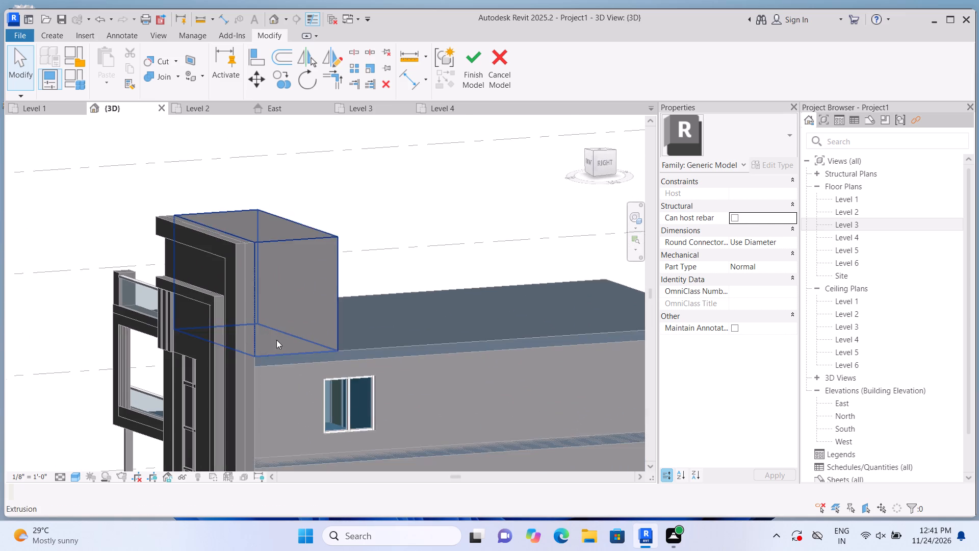
pyautogui.moveTo(276, 340); pyautogui.dragTo(285, 370, button='middle')
pyautogui.middleClick(285, 372)
pyautogui.scroll(2, 312, 233)
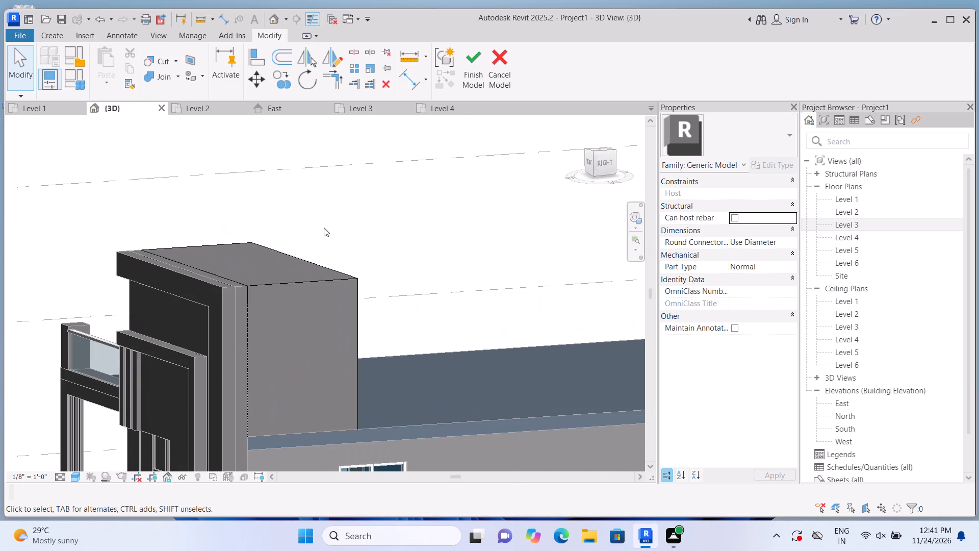
pyautogui.scroll(-3, 333, 224)
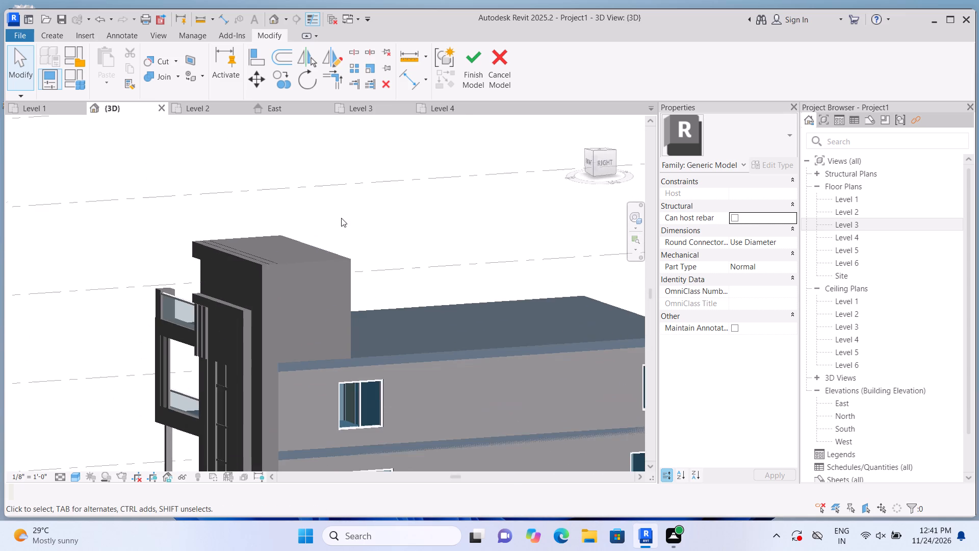
pyautogui.scroll(1, 332, 193)
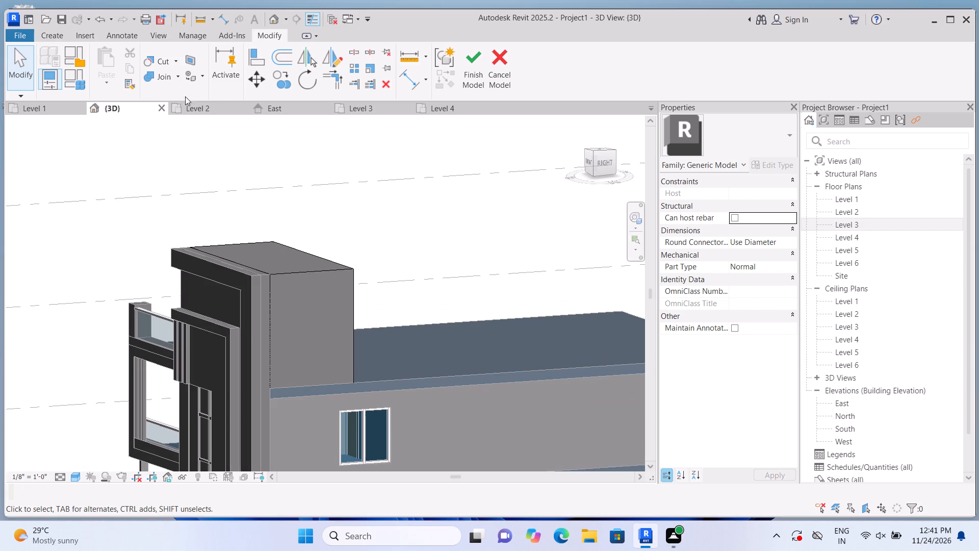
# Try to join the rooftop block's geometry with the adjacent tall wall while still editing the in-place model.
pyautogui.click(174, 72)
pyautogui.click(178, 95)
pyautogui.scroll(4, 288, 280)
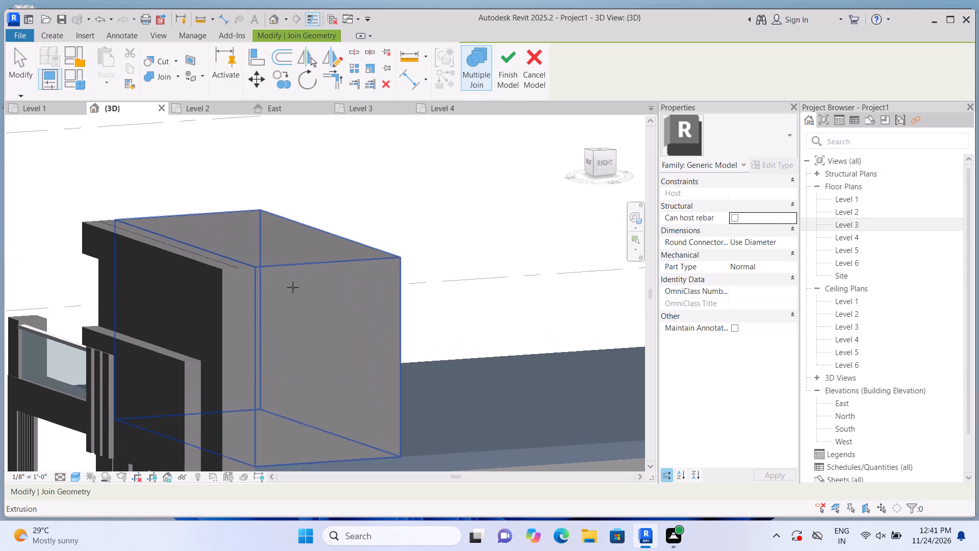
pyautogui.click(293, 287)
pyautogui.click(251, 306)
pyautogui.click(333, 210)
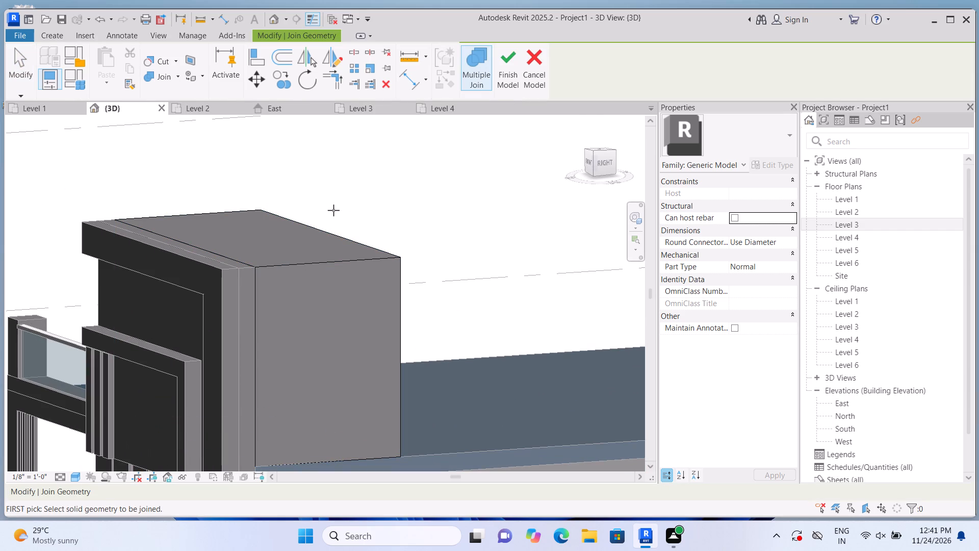
# Finish the in-place model of the rooftop block.
pyautogui.click(509, 73)
# Join the geometry of the rooftop block with the adjacent tall front wall.
pyautogui.scroll(-1, 445, 203)
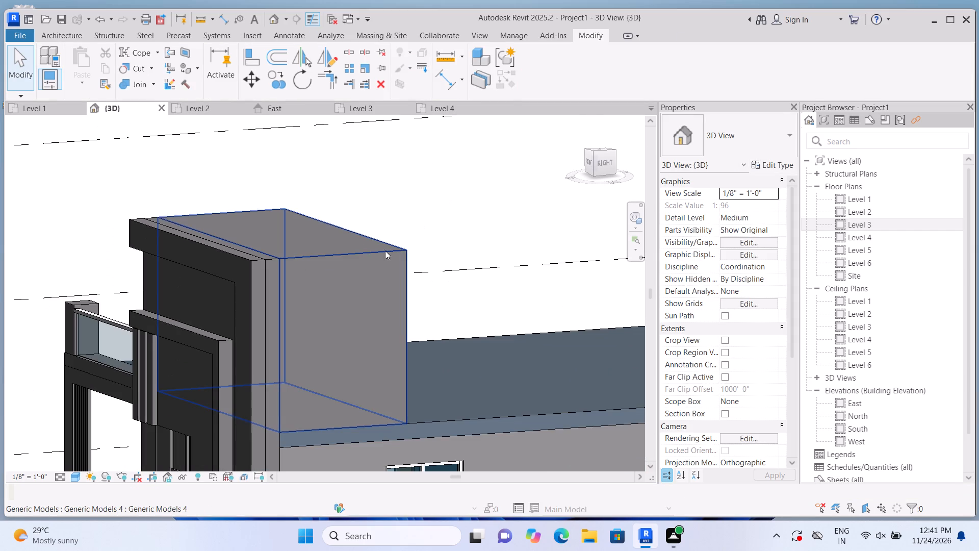
pyautogui.click(157, 84)
pyautogui.click(163, 103)
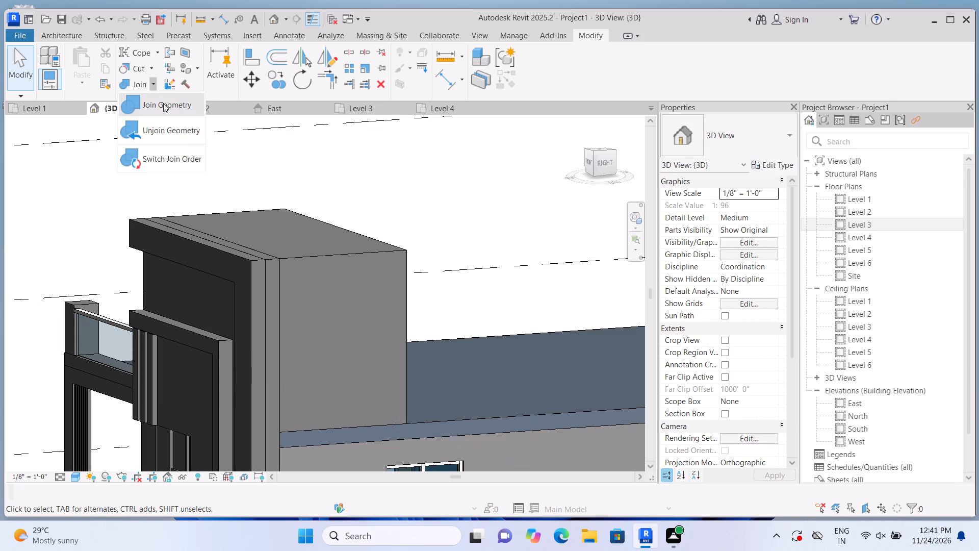
pyautogui.click(304, 270)
pyautogui.click(271, 284)
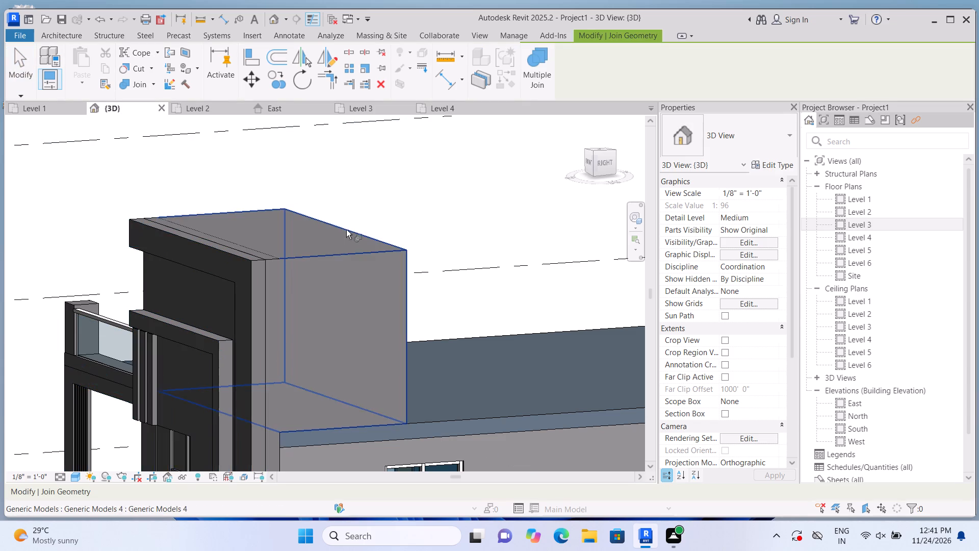
pyautogui.scroll(-1, 363, 203)
pyautogui.scroll(1, 363, 203)
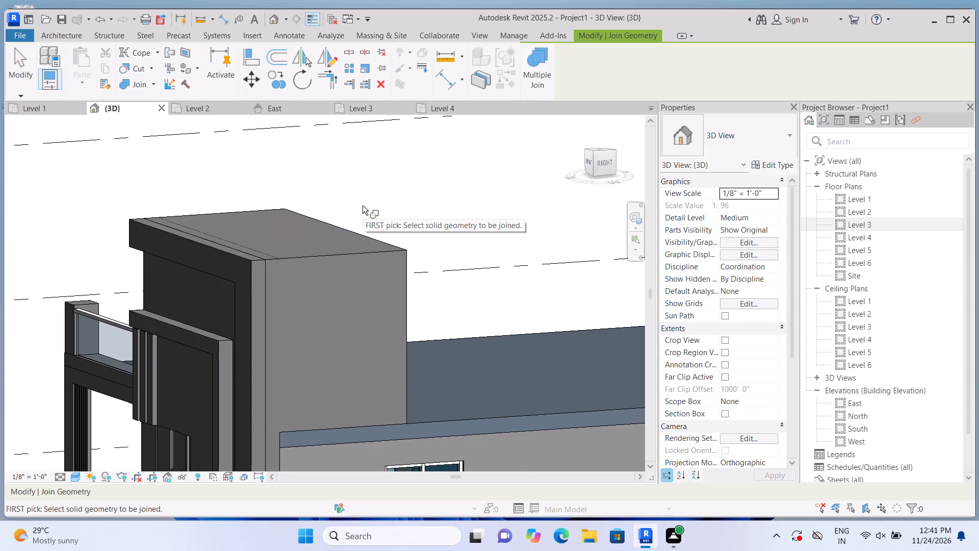
pyautogui.press('Escape')
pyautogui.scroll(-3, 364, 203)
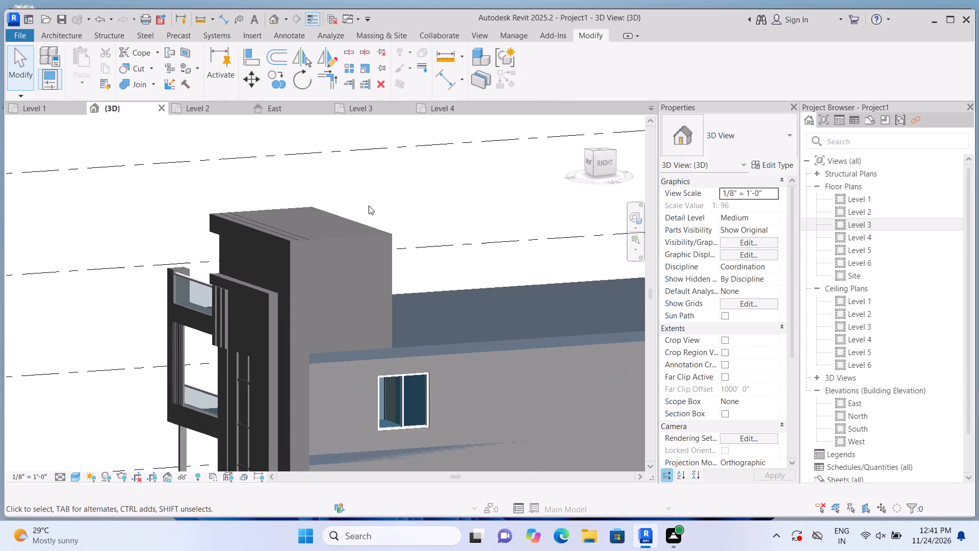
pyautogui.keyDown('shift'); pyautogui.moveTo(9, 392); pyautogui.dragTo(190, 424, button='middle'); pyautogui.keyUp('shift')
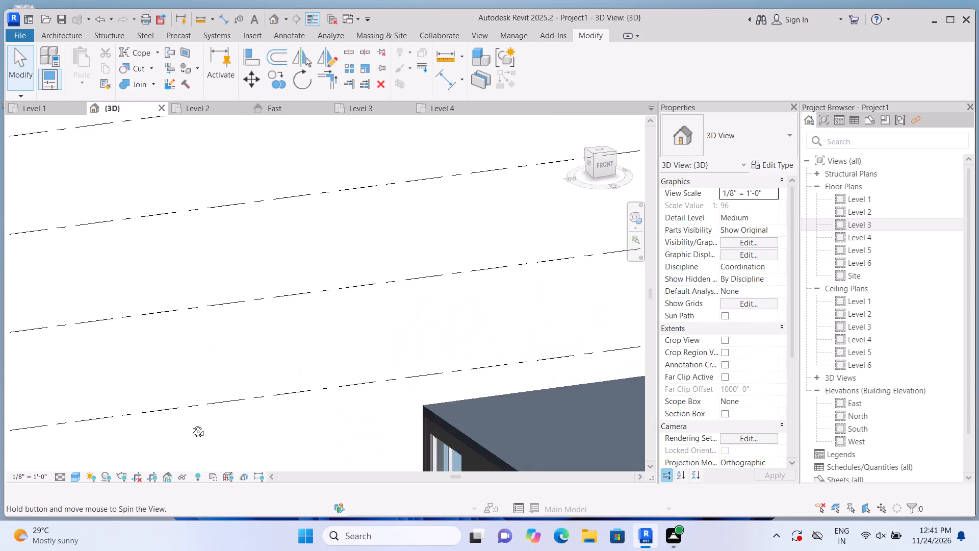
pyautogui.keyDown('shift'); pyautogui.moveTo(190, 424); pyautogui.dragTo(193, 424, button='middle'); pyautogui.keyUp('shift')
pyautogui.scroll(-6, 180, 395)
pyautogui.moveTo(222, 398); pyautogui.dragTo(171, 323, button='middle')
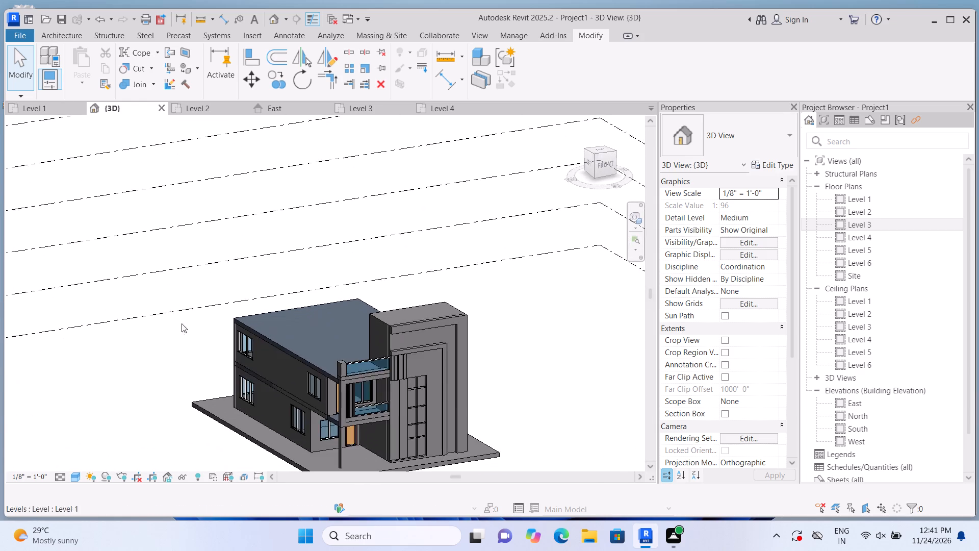
# Examine the house's front and side massing around the tall front wall and the rooftop block.
pyautogui.scroll(5, 316, 417)
pyautogui.moveTo(248, 386); pyautogui.dragTo(130, 343, button='middle')
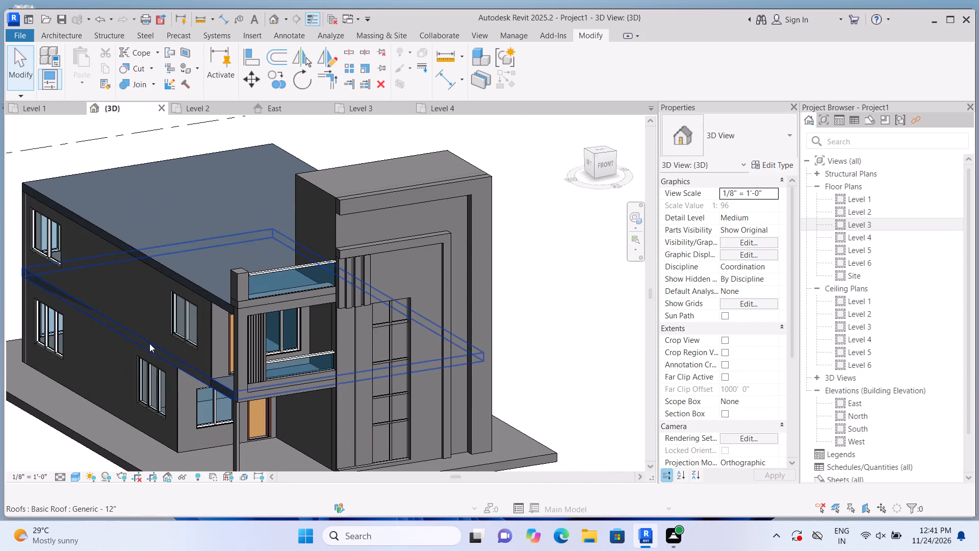
pyautogui.scroll(-1, 187, 348)
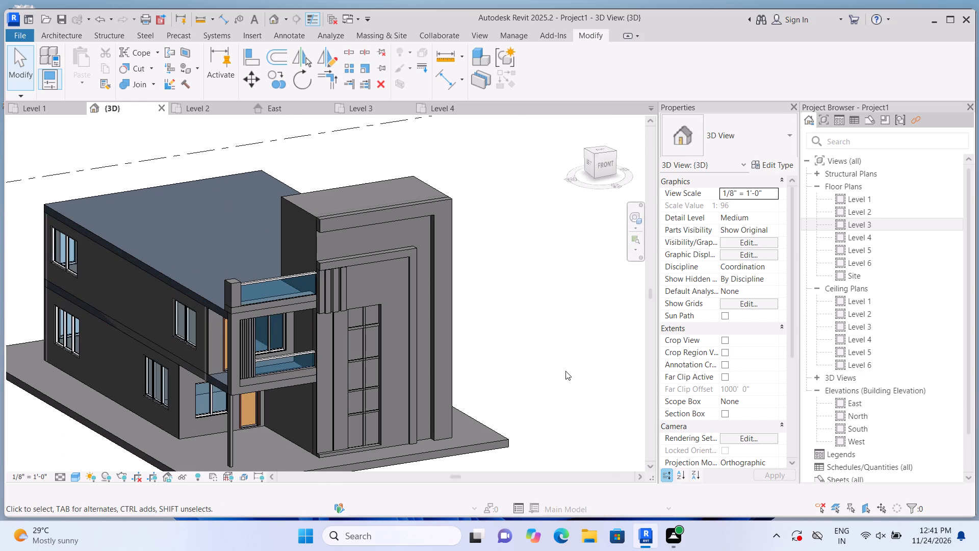
pyautogui.scroll(-1, 556, 337)
pyautogui.keyDown('shift'); pyautogui.moveTo(526, 364); pyautogui.dragTo(532, 346, button='middle'); pyautogui.keyUp('shift')
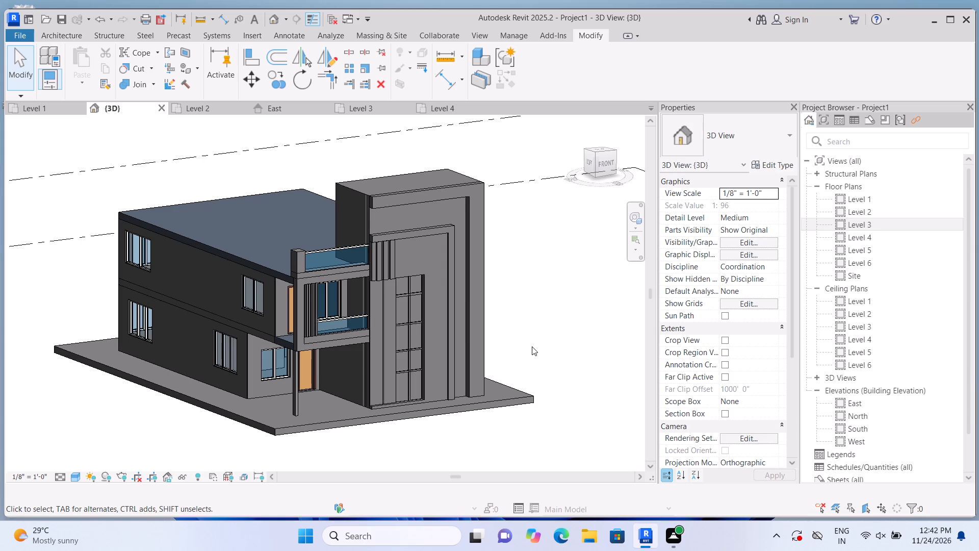
pyautogui.keyDown('shift'); pyautogui.moveTo(528, 333); pyautogui.dragTo(537, 337, button='middle'); pyautogui.keyUp('shift')
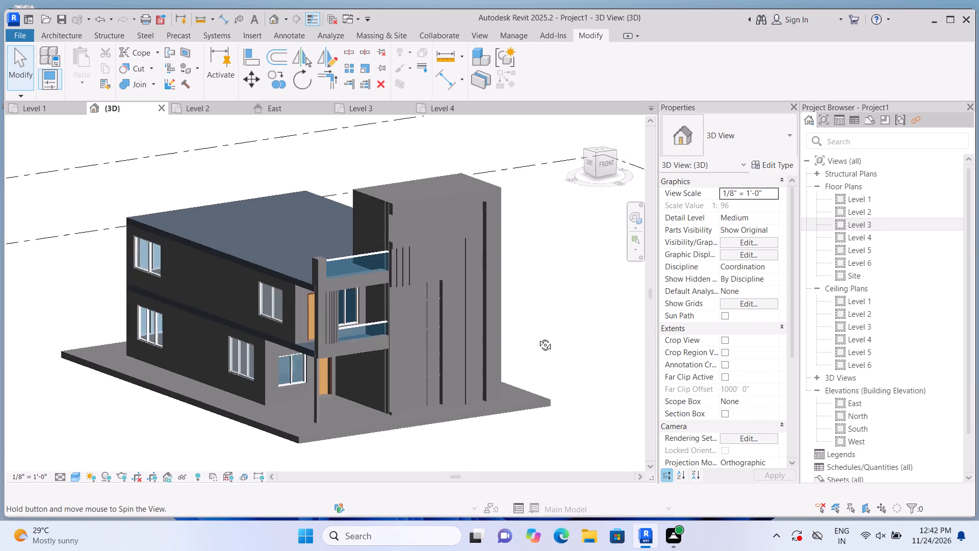
pyautogui.keyDown('shift'); pyautogui.moveTo(537, 337); pyautogui.dragTo(556, 341, button='middle'); pyautogui.keyUp('shift')
# Start a new in-place model in the Generic Models category for the area beside the rooftop balcony.
pyautogui.scroll(5, 577, 278)
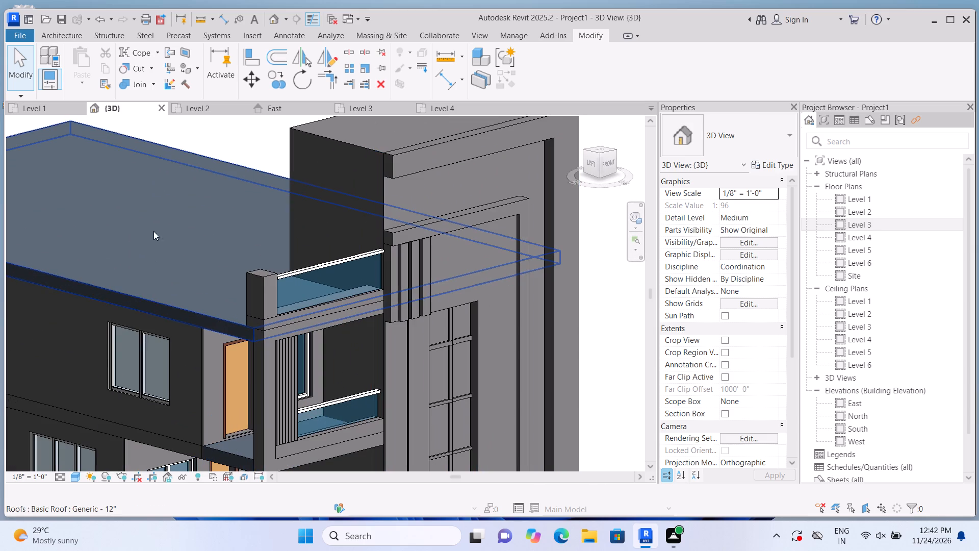
pyautogui.scroll(2, 233, 186)
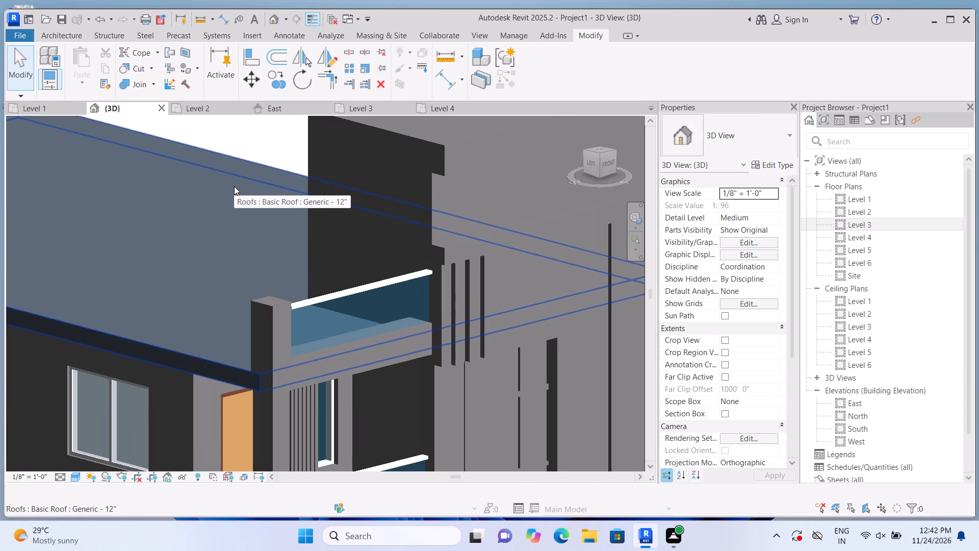
pyautogui.click(60, 35)
pyautogui.click(146, 88)
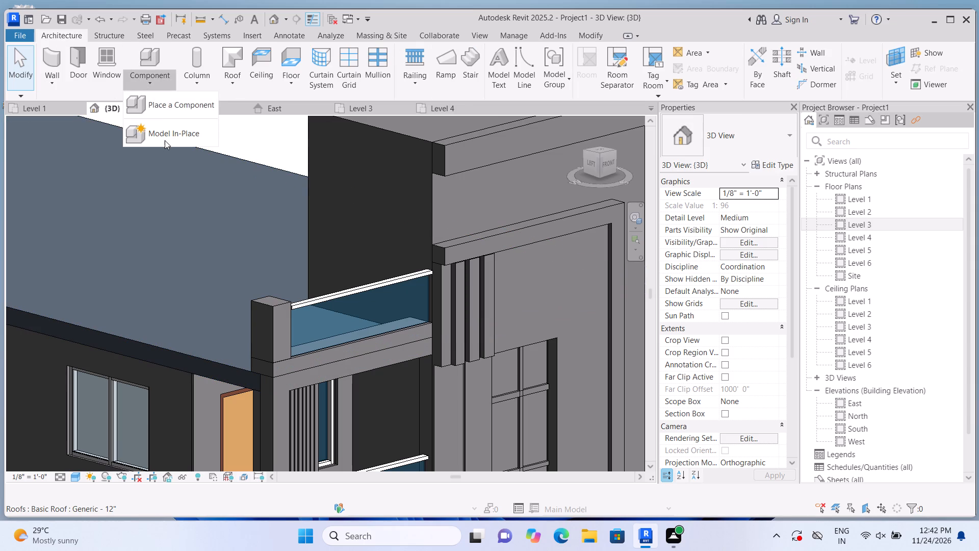
pyautogui.click(165, 140)
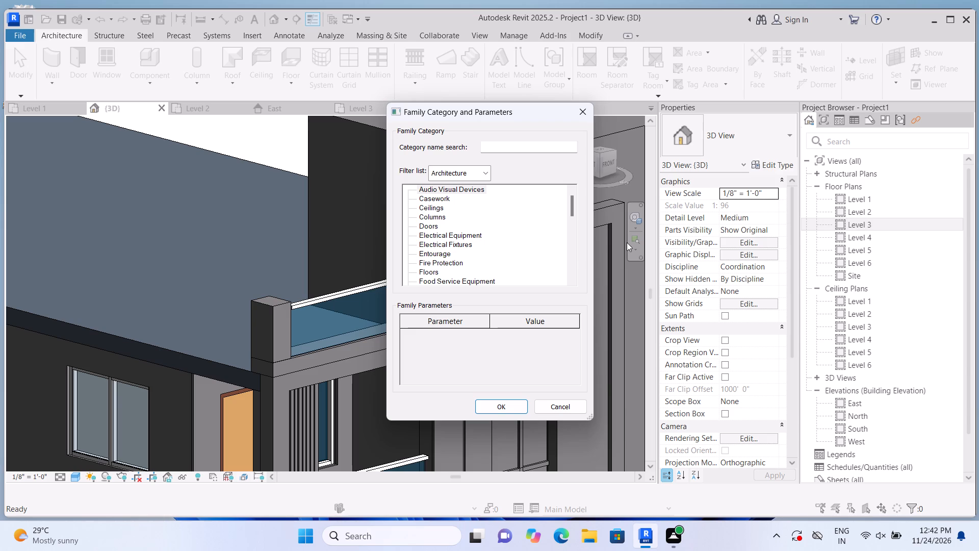
pyautogui.scroll(-5, 505, 221)
pyautogui.click(457, 259)
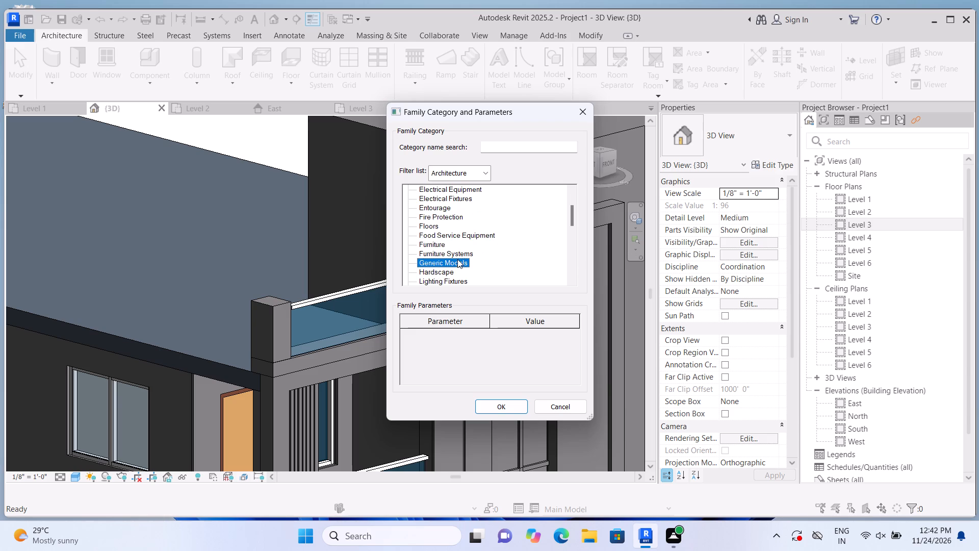
pyautogui.click(488, 408)
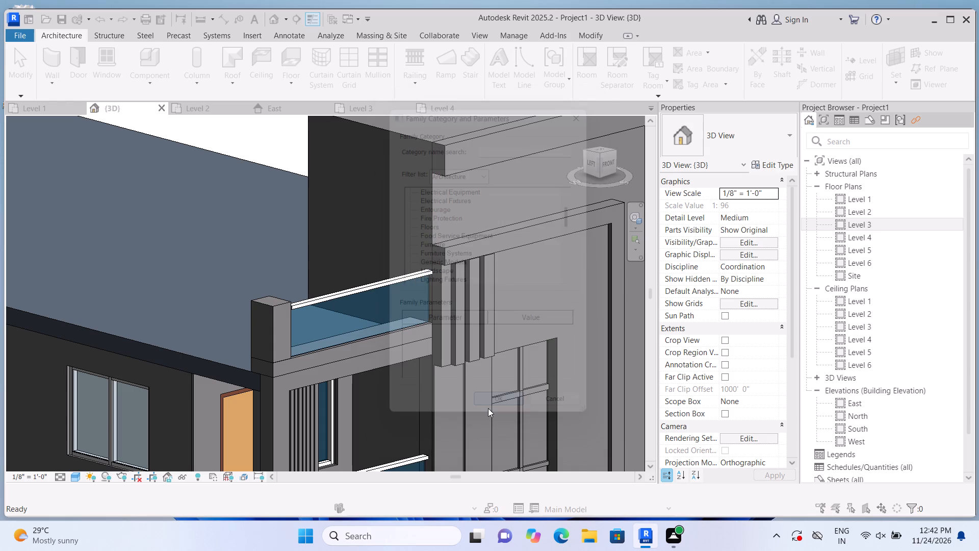
pyautogui.click(497, 287)
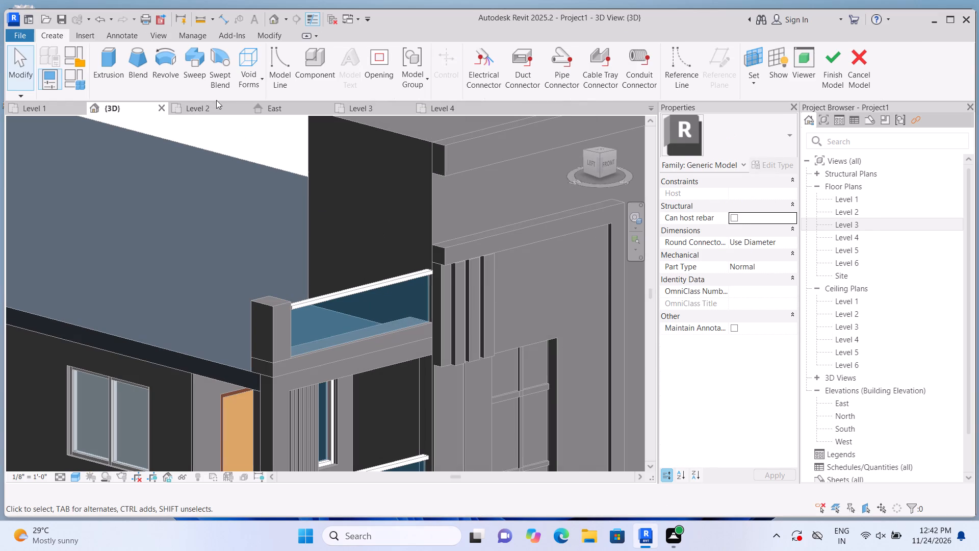
# On the end face of the tall wall's projecting band, extrude a rectangle about 5'-6" long and as high as the band, 0' 9" deep.
pyautogui.click(105, 85)
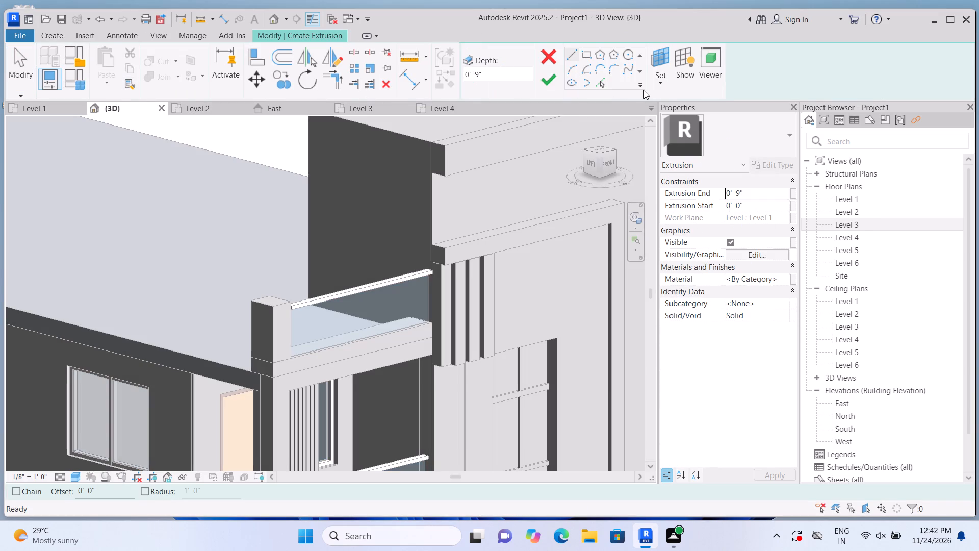
pyautogui.click(648, 88)
pyautogui.click(658, 136)
pyautogui.scroll(2, 418, 271)
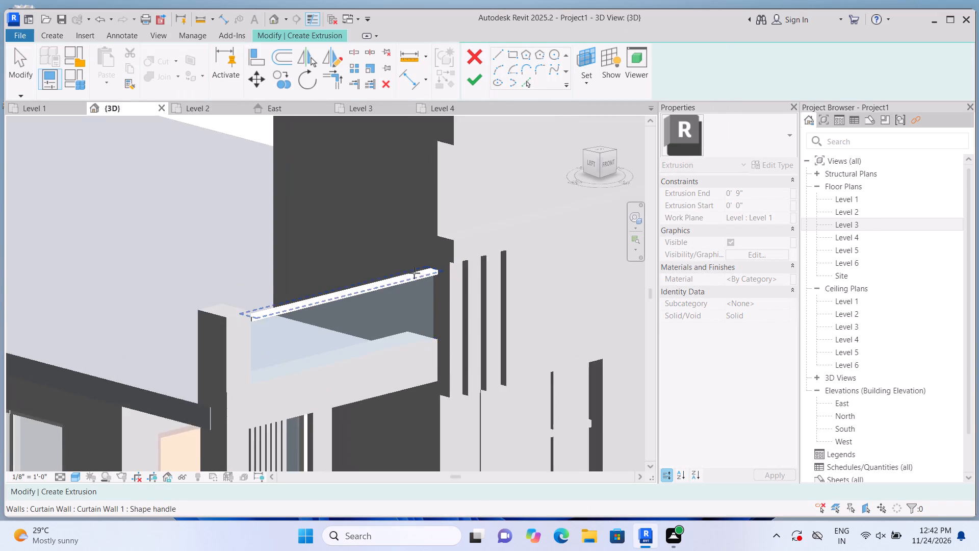
pyautogui.scroll(5, 414, 273)
pyautogui.click(485, 227)
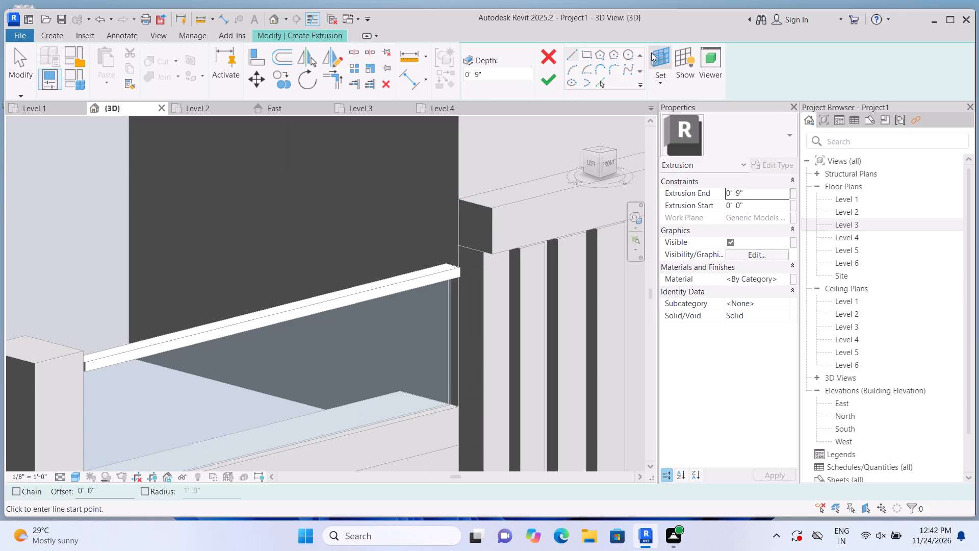
pyautogui.click(584, 54)
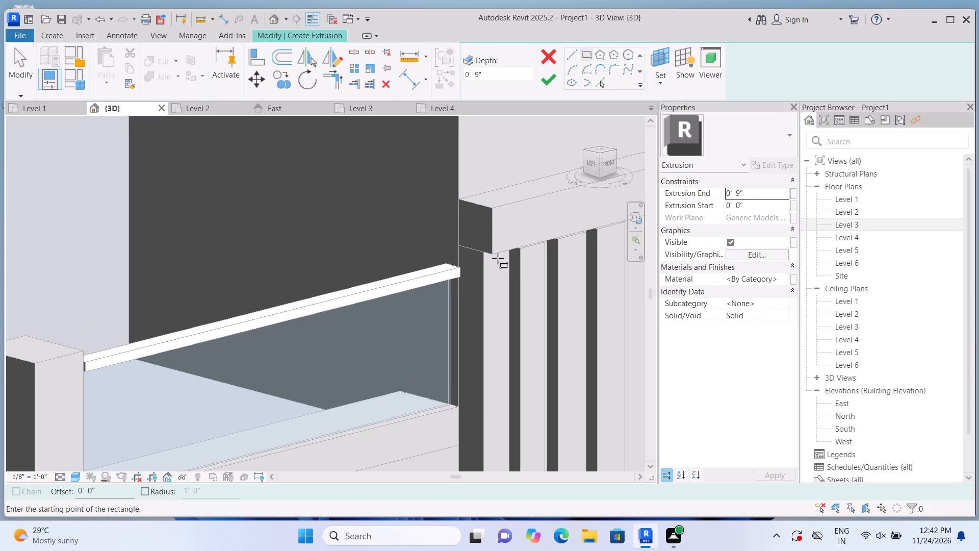
pyautogui.click(489, 253)
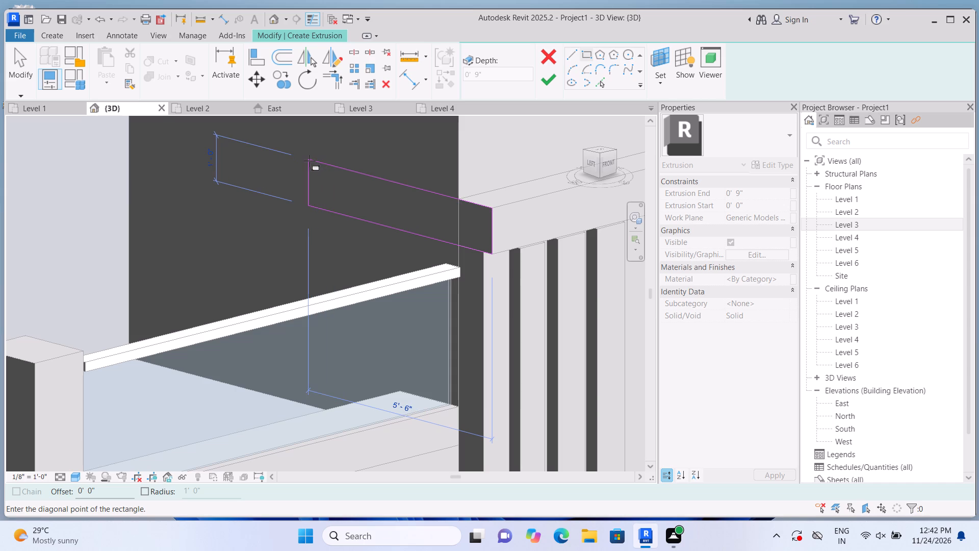
pyautogui.click(310, 161)
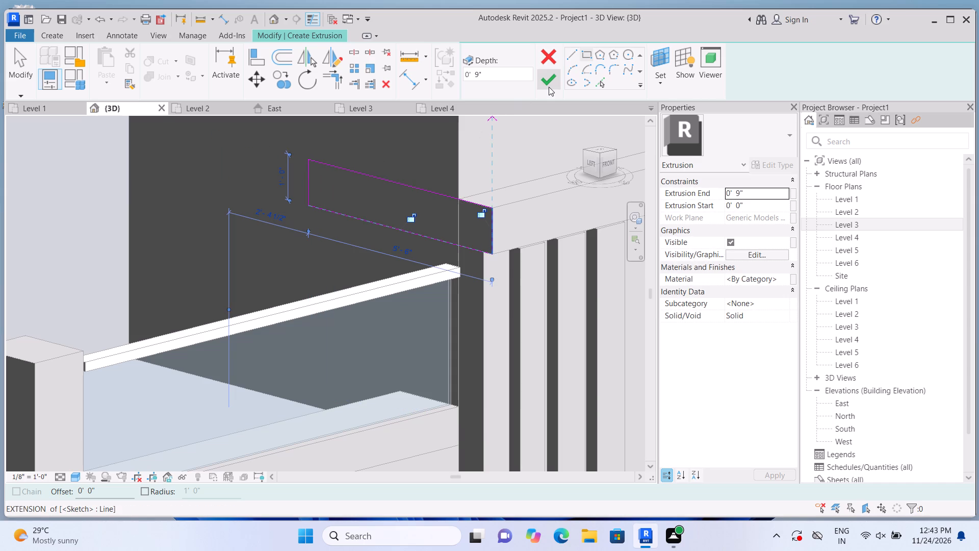
pyautogui.click(549, 85)
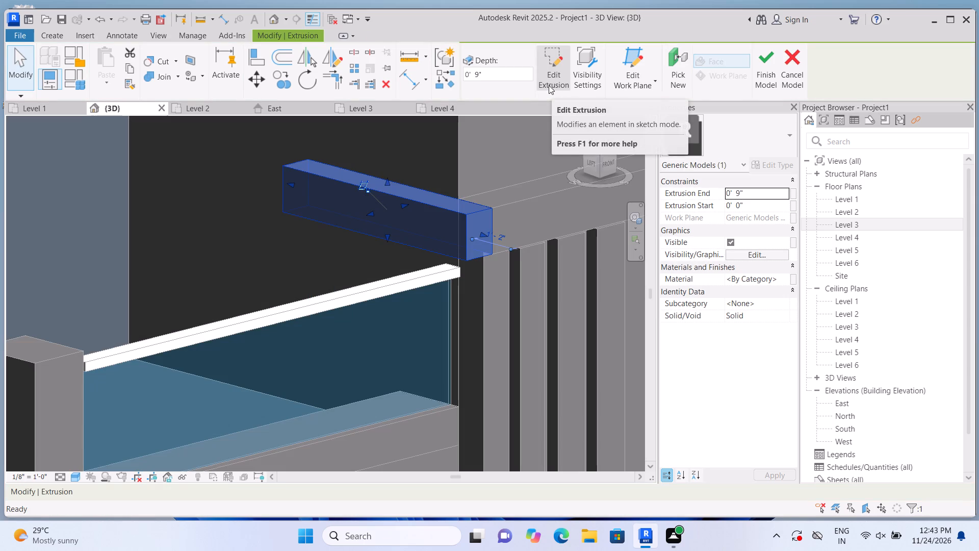
# Stretch the new band extrusion along the tall block's side face to the block's rear edge.
pyautogui.scroll(-3, 551, 89)
pyautogui.scroll(-2, 329, 213)
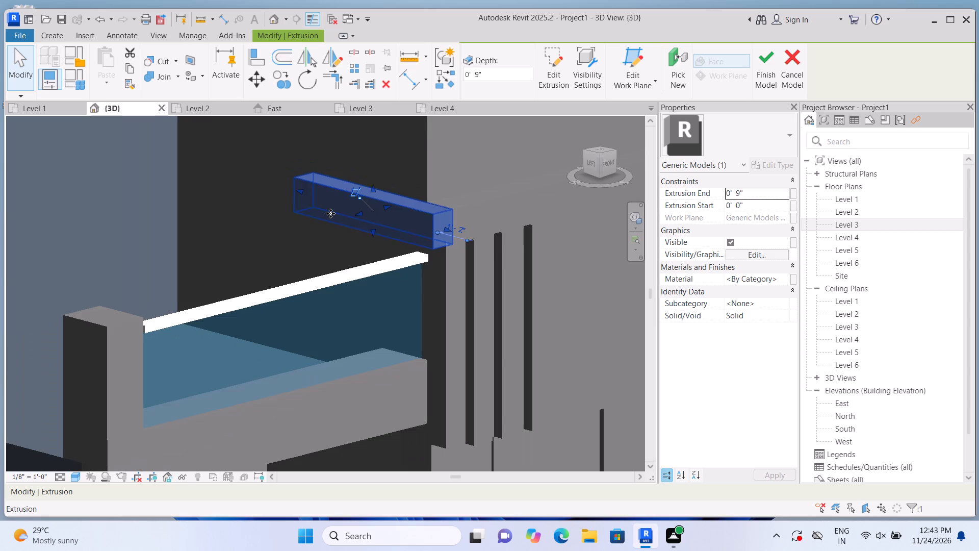
pyautogui.scroll(-3, 330, 213)
pyautogui.scroll(4, 311, 216)
pyautogui.moveTo(310, 189); pyautogui.dragTo(288, 184)
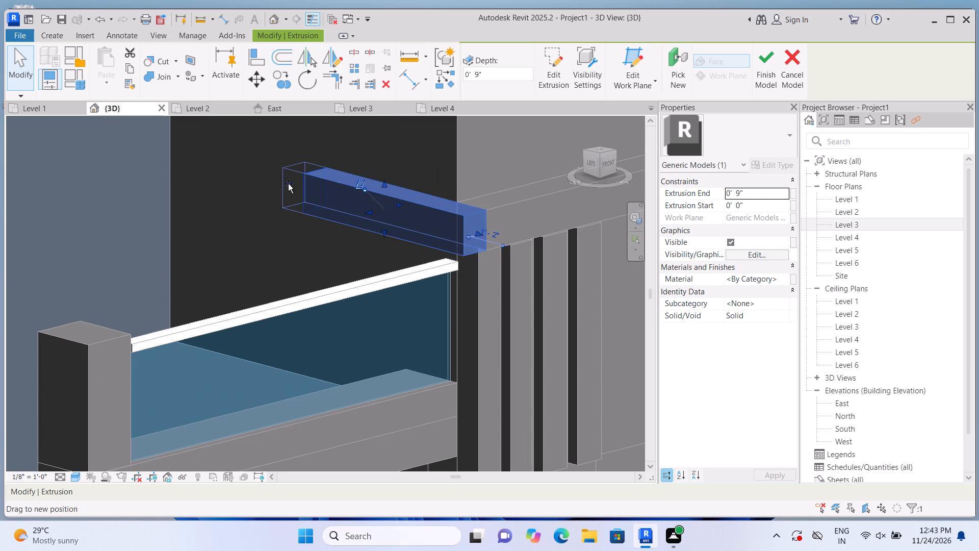
pyautogui.moveTo(288, 184); pyautogui.dragTo(161, 149)
# Pull the side band's outer face away from the wall over the rooftop balcony, to a depth of about 2'-0".
pyautogui.scroll(-12, 179, 162)
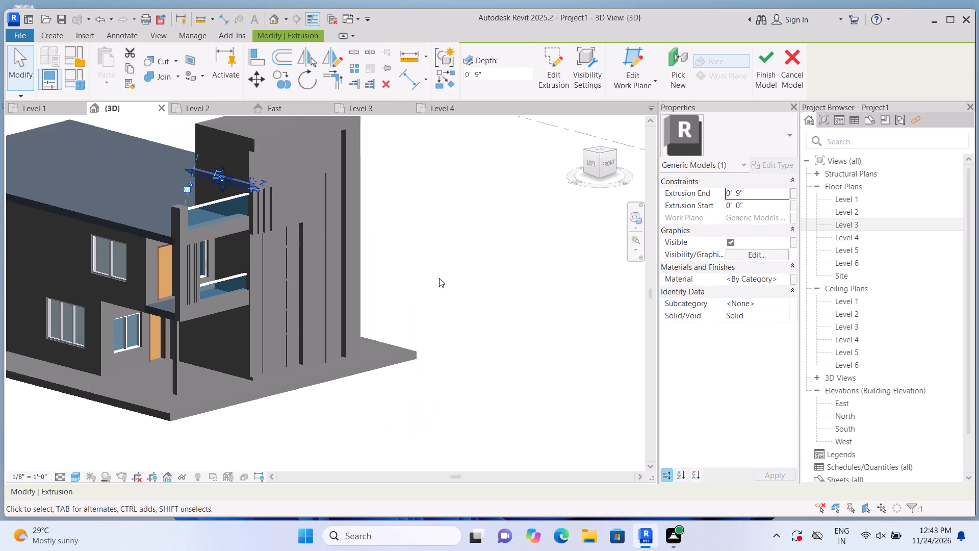
pyautogui.keyDown('shift'); pyautogui.moveTo(452, 278); pyautogui.dragTo(504, 276, button='middle'); pyautogui.keyUp('shift')
pyautogui.scroll(1, 301, 217)
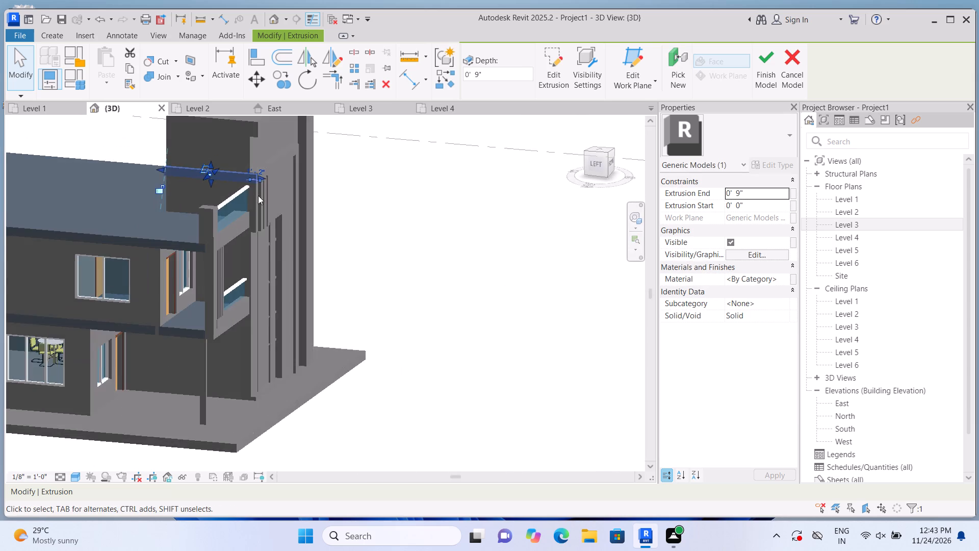
pyautogui.scroll(7, 246, 193)
pyautogui.scroll(2, 179, 173)
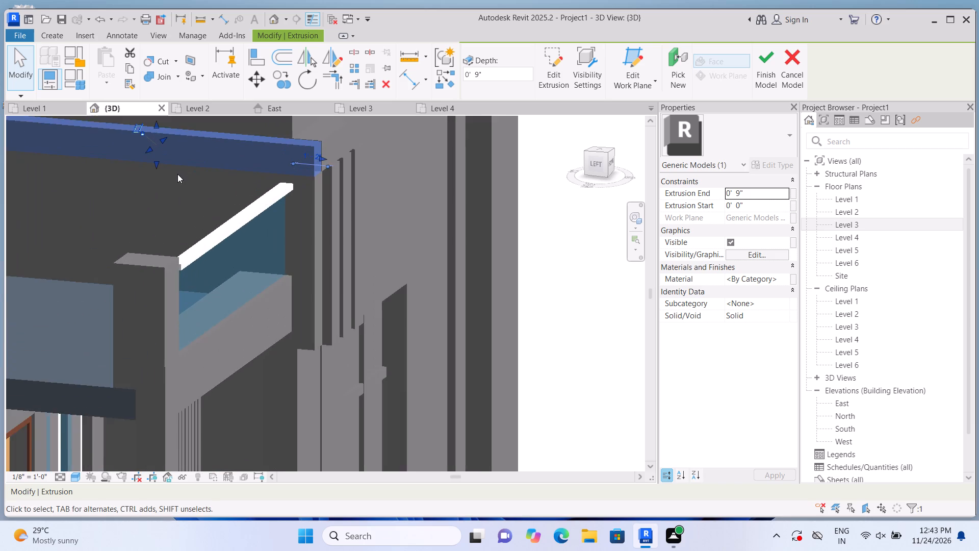
pyautogui.scroll(1, 173, 174)
pyautogui.moveTo(177, 178); pyautogui.dragTo(257, 232, button='middle')
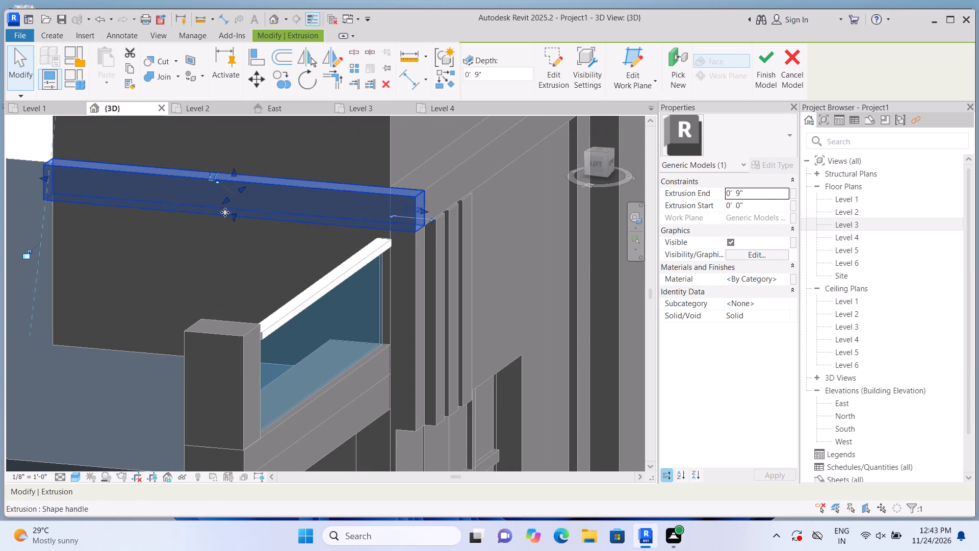
pyautogui.moveTo(231, 216); pyautogui.dragTo(234, 210)
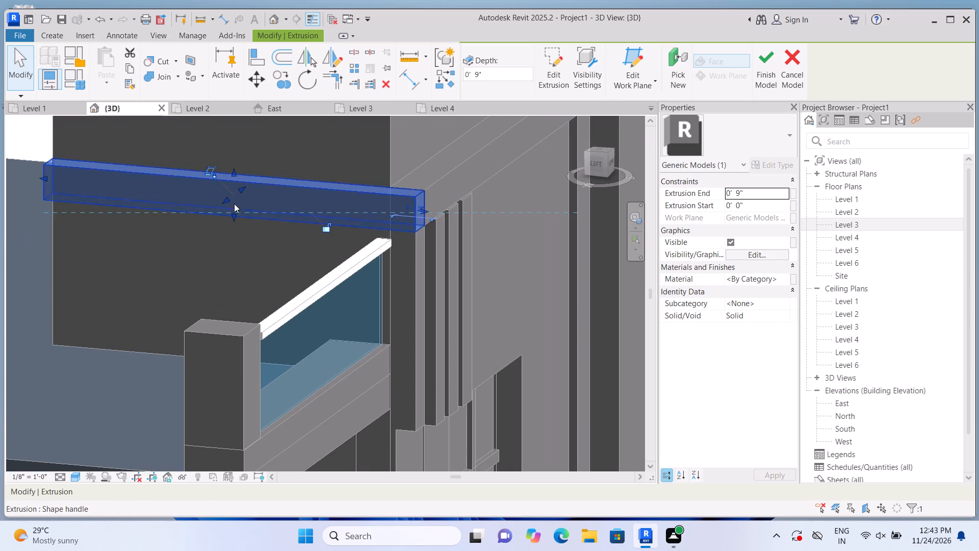
pyautogui.moveTo(226, 199); pyautogui.dragTo(212, 205)
pyautogui.scroll(-3, 224, 190)
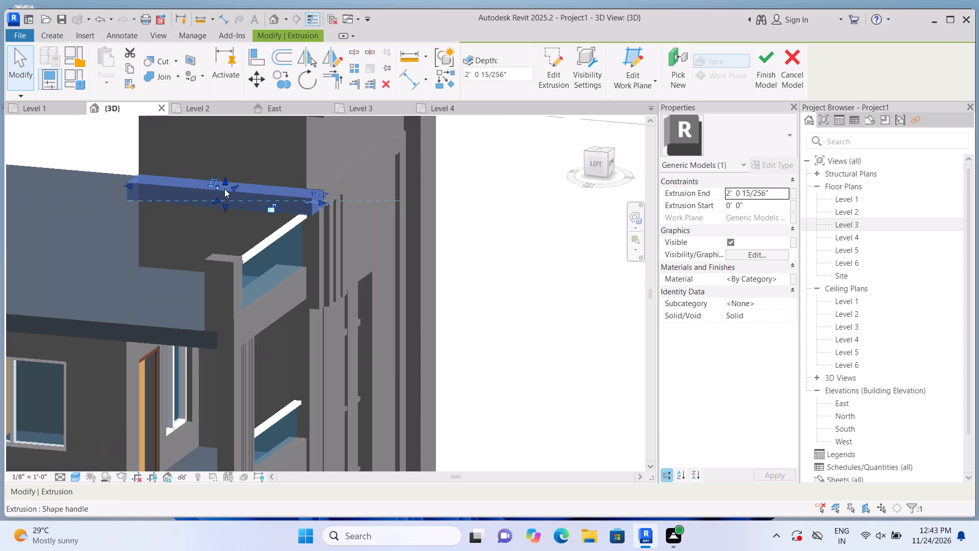
pyautogui.scroll(-3, 224, 189)
pyautogui.click(518, 284)
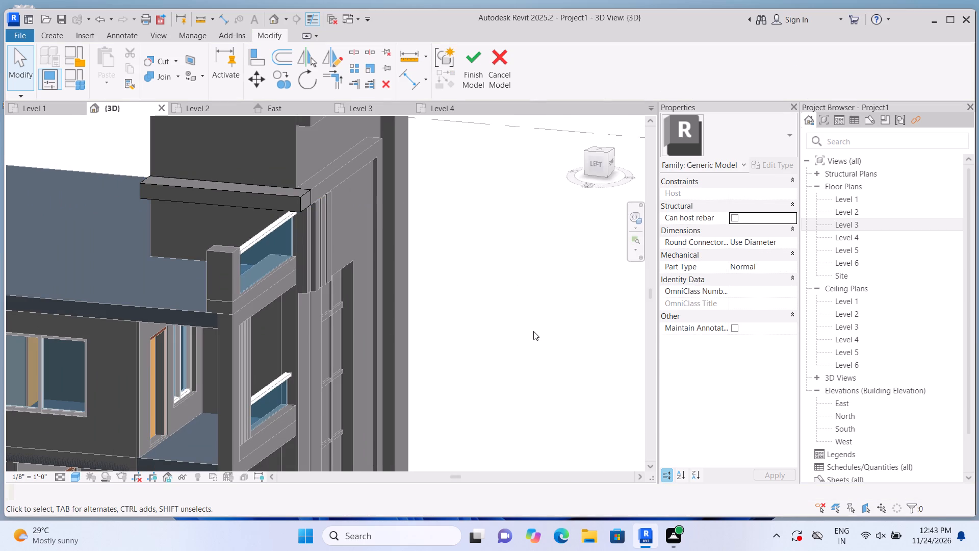
# Join the geometry of the new side band with the adjoining projecting band on the tall front wall.
pyautogui.moveTo(533, 340); pyautogui.dragTo(322, 326, button='middle')
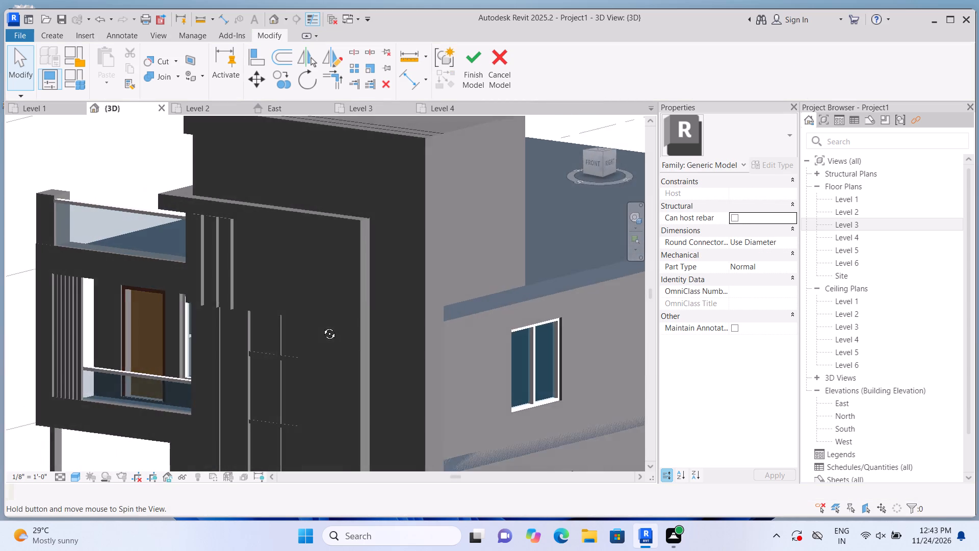
pyautogui.moveTo(322, 326); pyautogui.dragTo(337, 326, button='middle')
pyautogui.scroll(3, 179, 269)
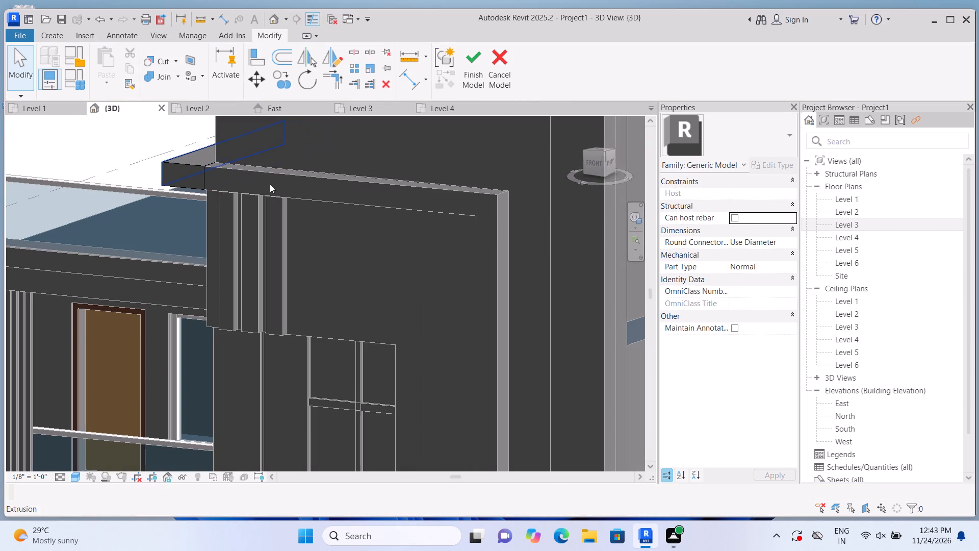
pyautogui.scroll(1, 137, 160)
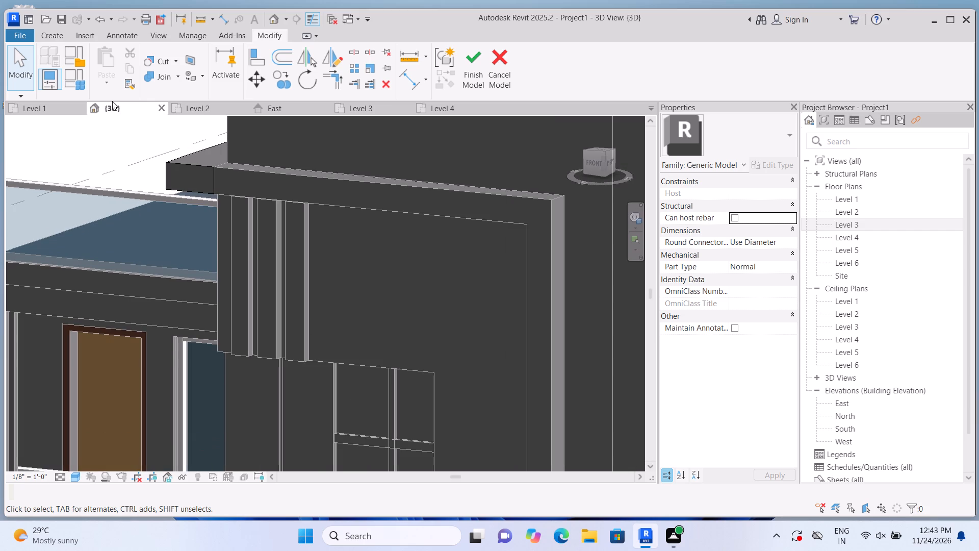
pyautogui.click(176, 78)
pyautogui.click(178, 99)
pyautogui.scroll(1, 197, 160)
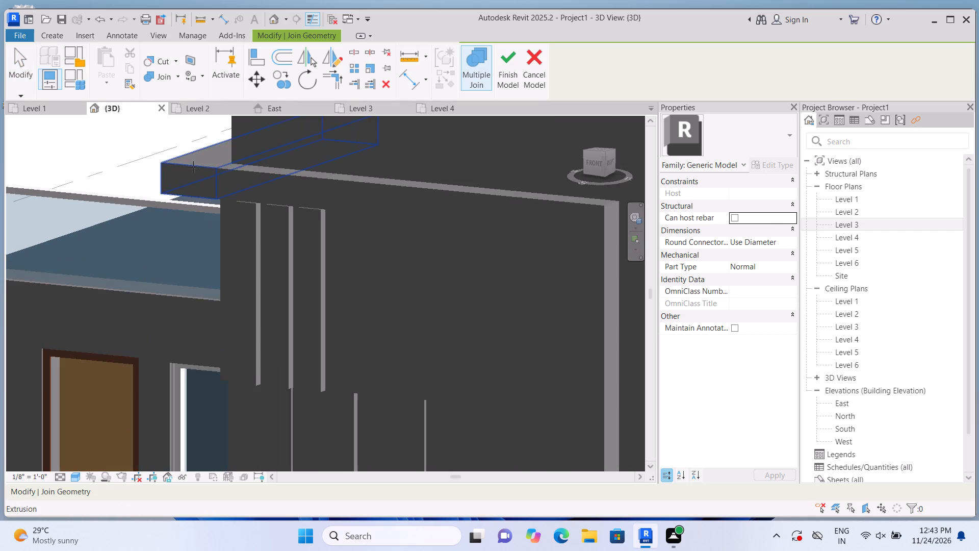
pyautogui.click(189, 172)
pyautogui.click(234, 182)
pyautogui.click(243, 180)
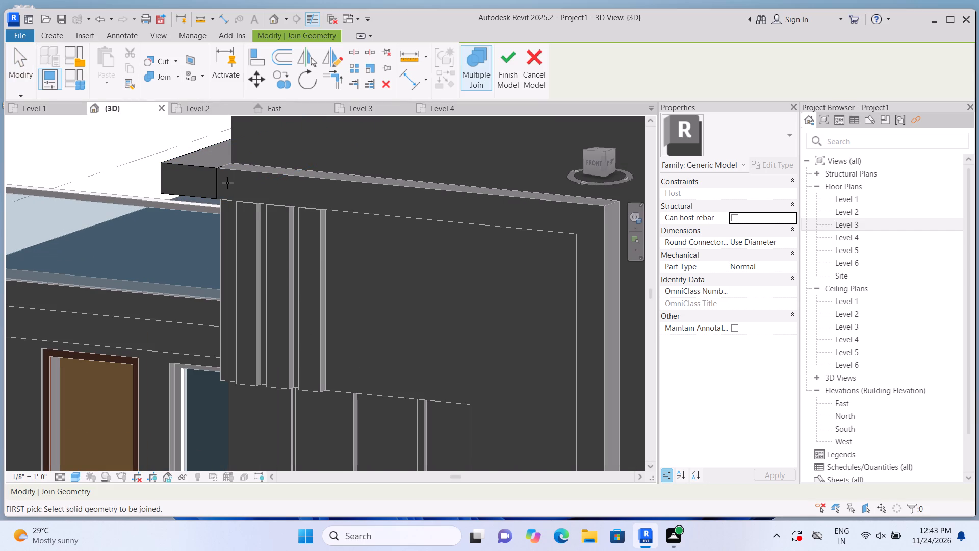
pyautogui.scroll(2, 227, 183)
pyautogui.press('Escape')
# Examine the corner where the side band meets the front wall's projecting band.
pyautogui.scroll(5, 156, 166)
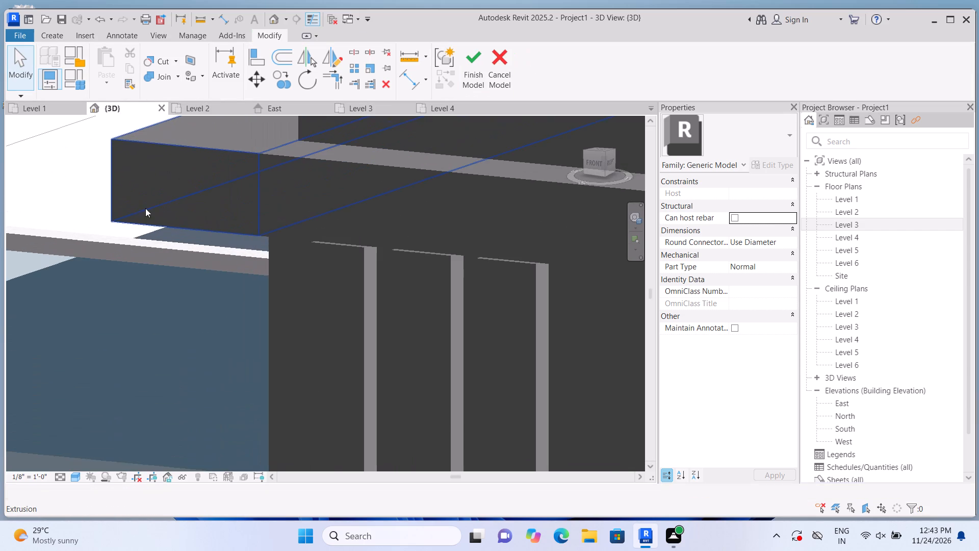
pyautogui.click(182, 190)
pyautogui.scroll(1, 189, 191)
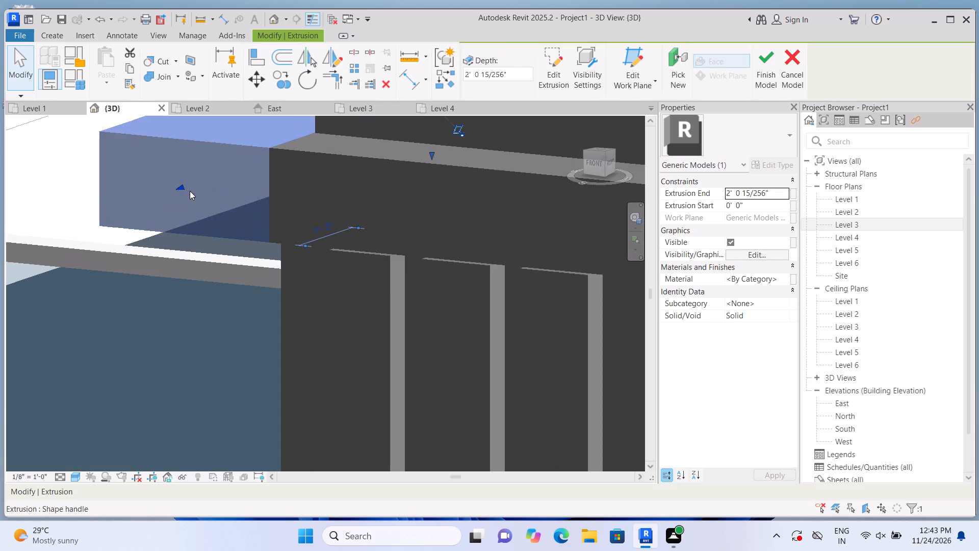
pyautogui.click(319, 188)
pyautogui.scroll(2, 309, 188)
pyautogui.scroll(-6, 309, 188)
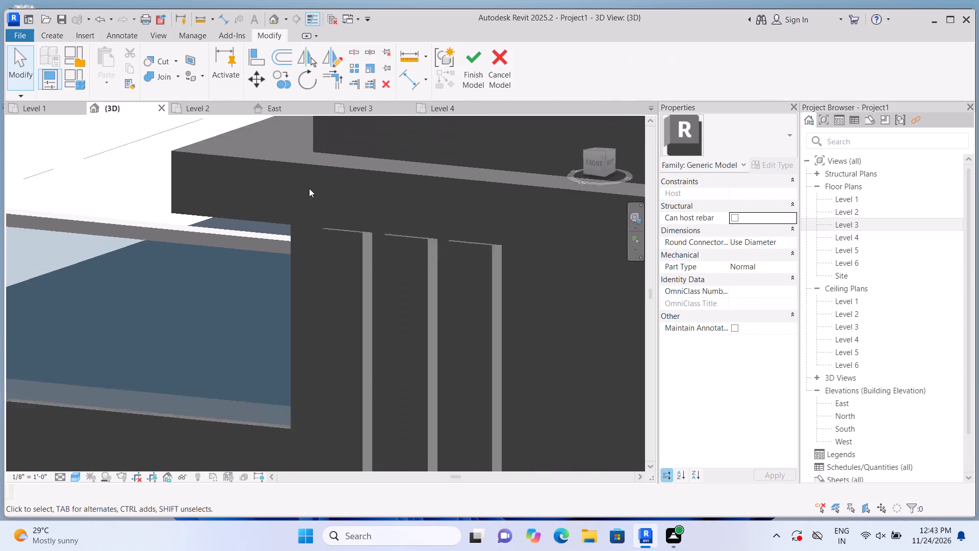
# Check the side band's junction from the balcony side and finish the in-place editing of the model.
pyautogui.scroll(-13, 309, 188)
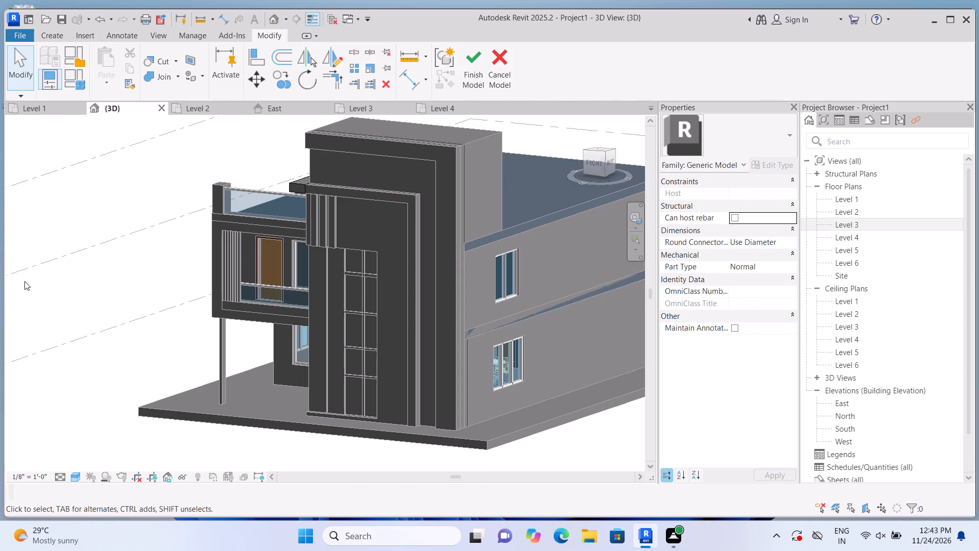
pyautogui.keyDown('shift'); pyautogui.moveTo(66, 327); pyautogui.dragTo(215, 365, button='middle'); pyautogui.keyUp('shift')
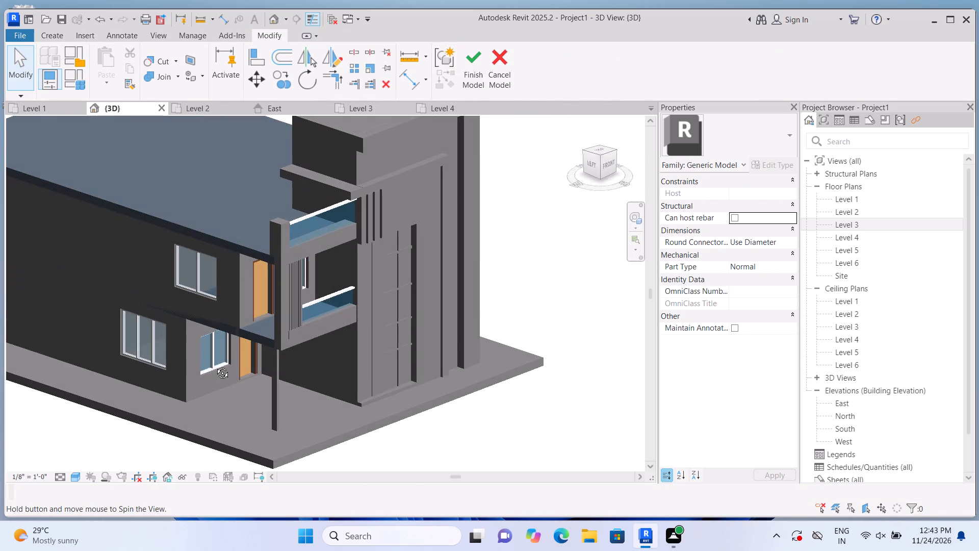
pyautogui.keyDown('shift'); pyautogui.moveTo(215, 365); pyautogui.dragTo(227, 376, button='middle'); pyautogui.keyUp('shift')
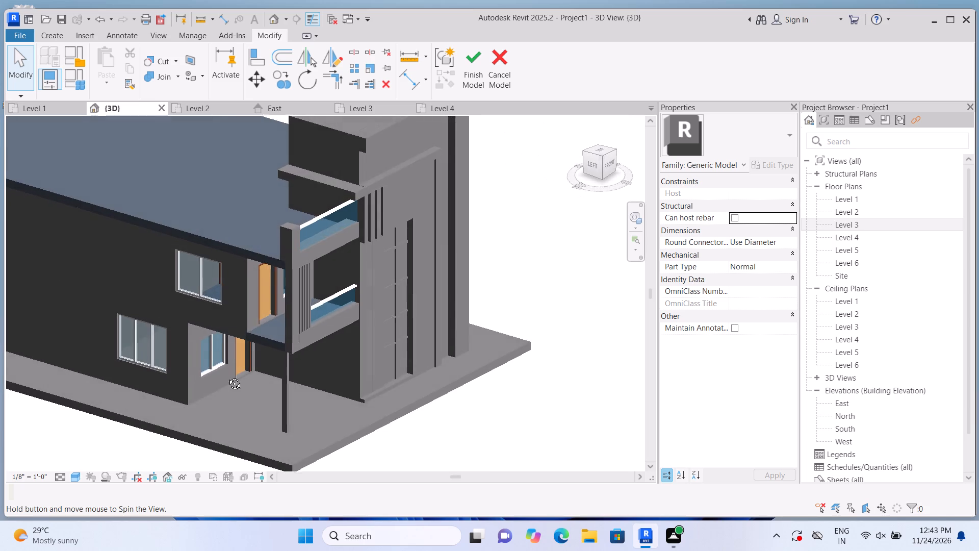
pyautogui.keyDown('shift'); pyautogui.moveTo(227, 376); pyautogui.dragTo(227, 370, button='middle'); pyautogui.keyUp('shift')
pyautogui.scroll(2, 279, 206)
pyautogui.moveTo(447, 151); pyautogui.dragTo(452, 242, button='middle')
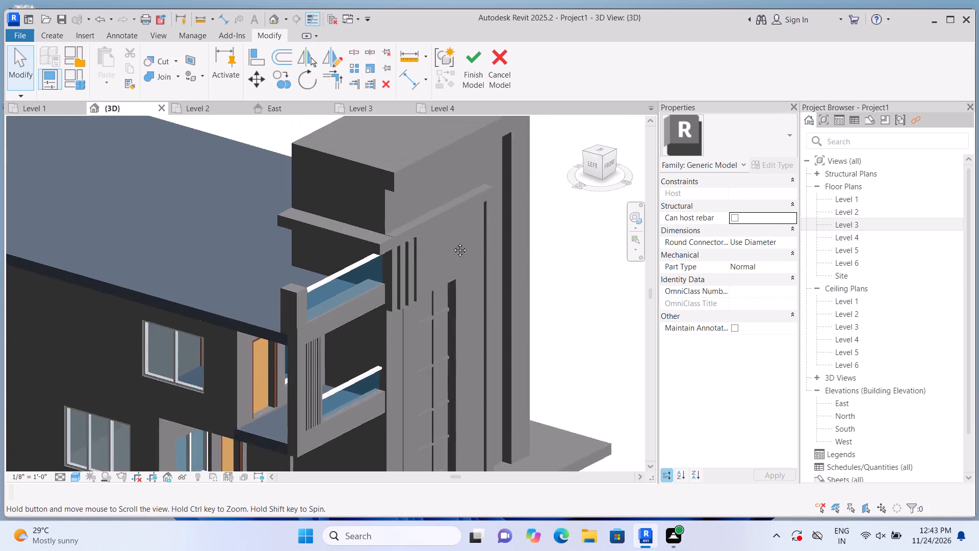
pyautogui.moveTo(452, 242); pyautogui.dragTo(453, 259, button='middle')
pyautogui.scroll(4, 409, 350)
pyautogui.click(469, 78)
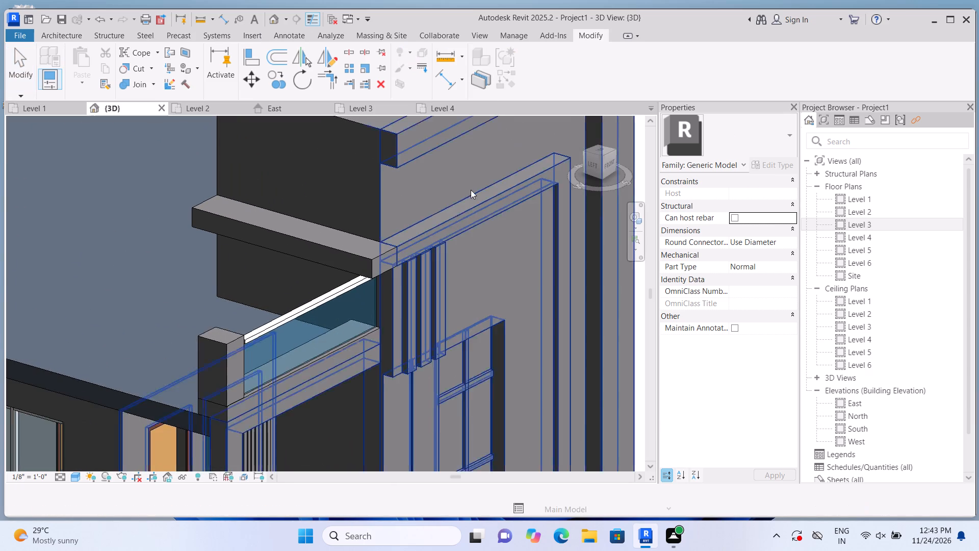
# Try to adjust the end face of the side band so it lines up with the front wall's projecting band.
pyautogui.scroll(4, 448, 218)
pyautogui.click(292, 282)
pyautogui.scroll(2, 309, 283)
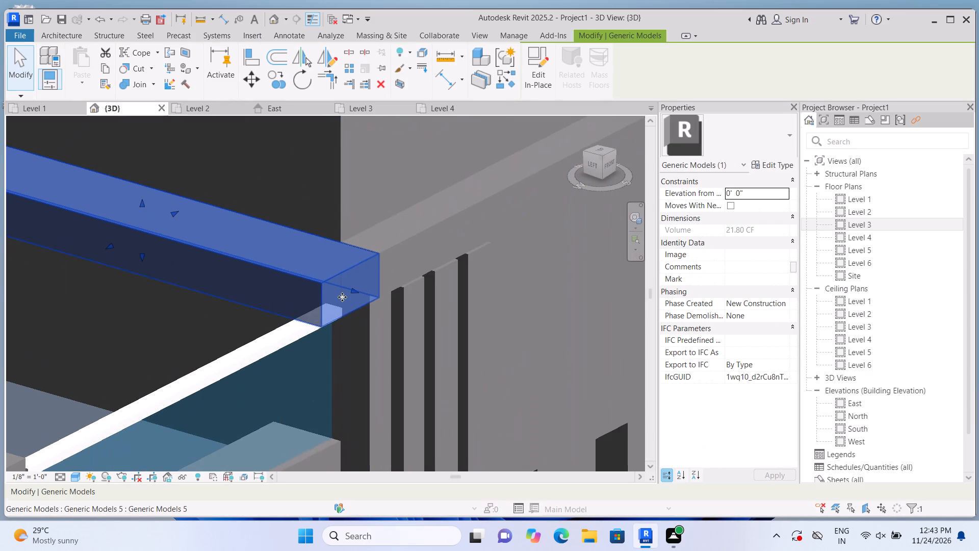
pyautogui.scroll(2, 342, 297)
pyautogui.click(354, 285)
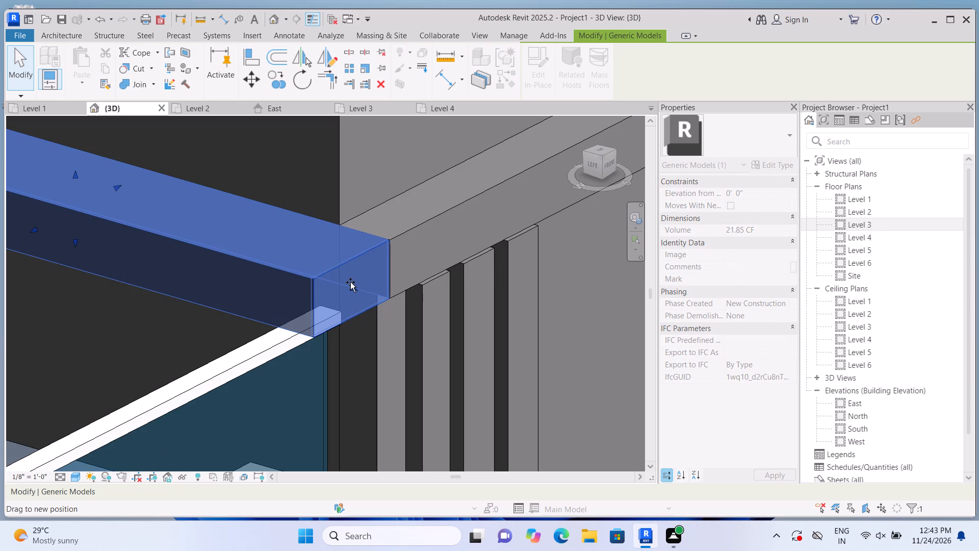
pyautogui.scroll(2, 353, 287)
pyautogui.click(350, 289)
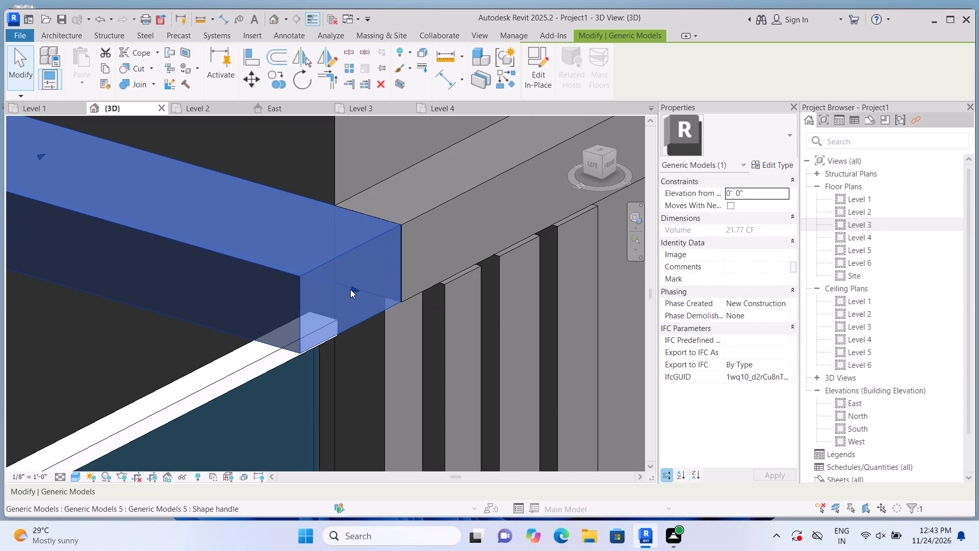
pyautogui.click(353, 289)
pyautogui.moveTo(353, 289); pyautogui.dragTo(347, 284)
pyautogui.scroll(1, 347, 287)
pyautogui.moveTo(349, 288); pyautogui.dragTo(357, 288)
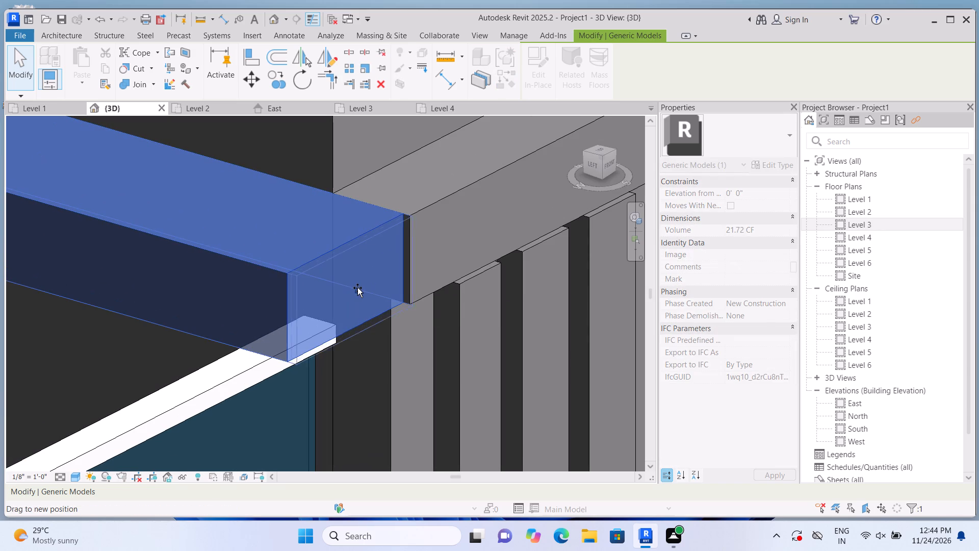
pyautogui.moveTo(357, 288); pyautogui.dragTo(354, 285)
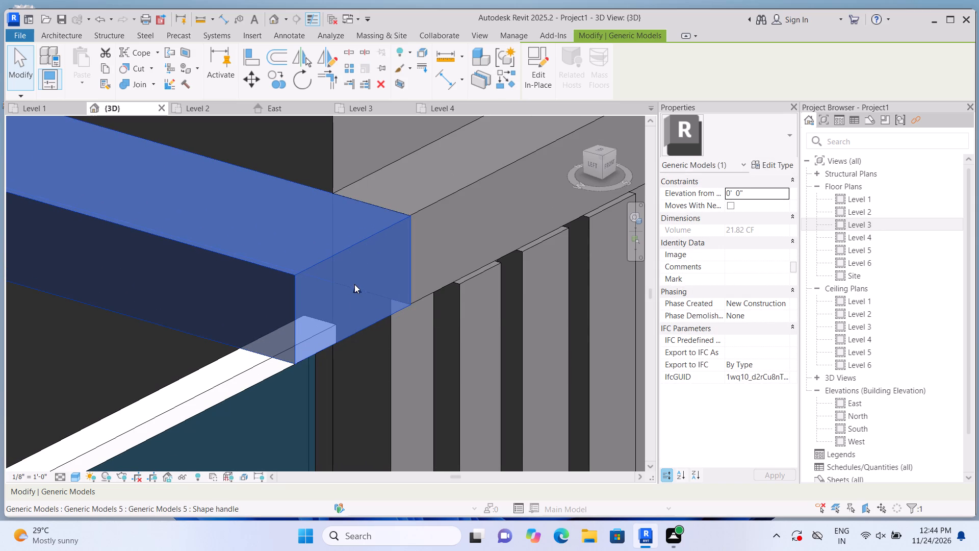
# Delete the side band above the rooftop balcony.
pyautogui.press('Delete')
pyautogui.scroll(-1, 354, 282)
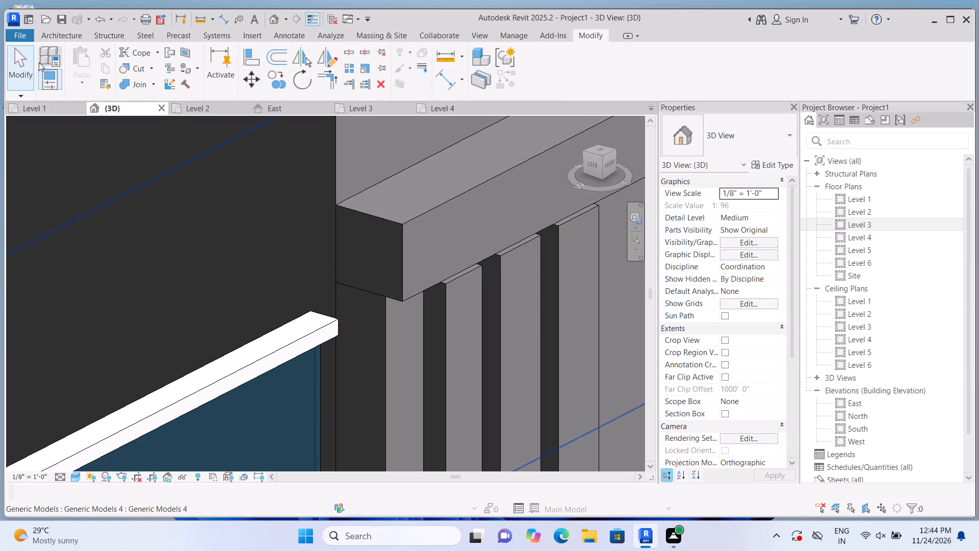
pyautogui.scroll(3, 296, 251)
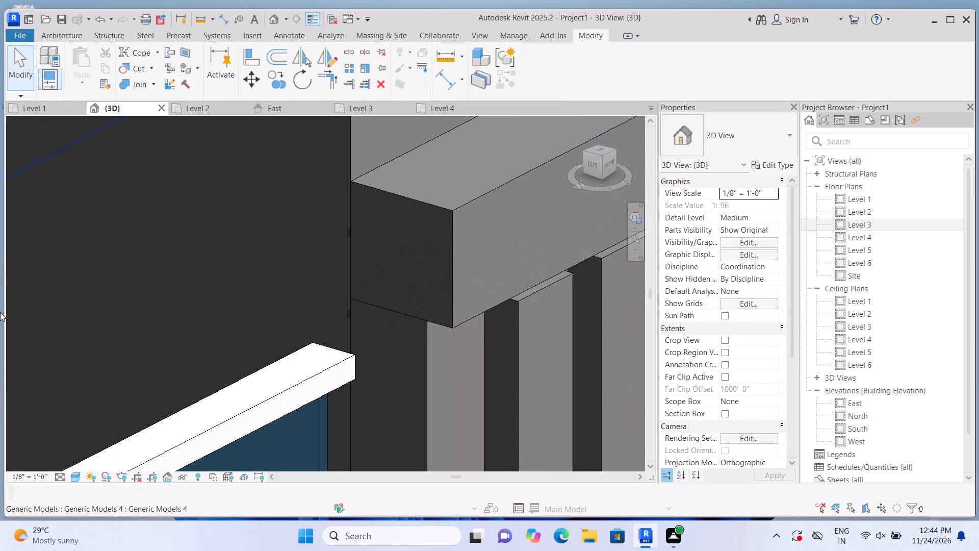
pyautogui.scroll(-3, 183, 278)
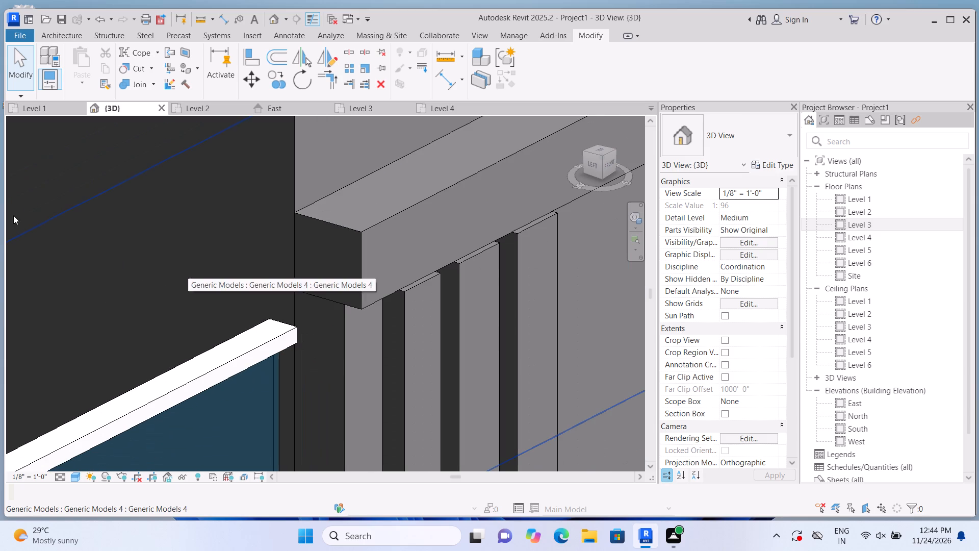
# Create a new in-place component in the Generic Models category, accepting the default name.
pyautogui.click(68, 35)
pyautogui.click(158, 81)
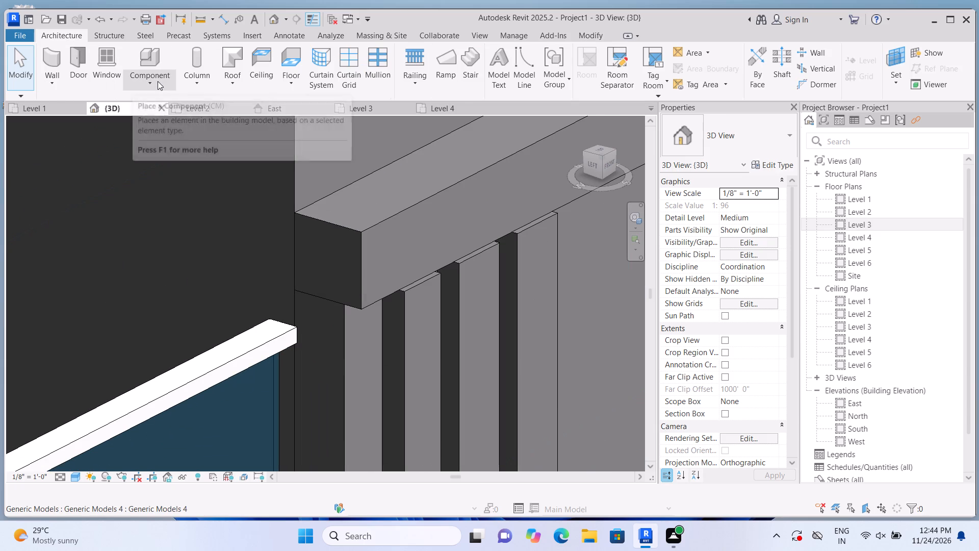
pyautogui.click(161, 124)
pyautogui.scroll(-5, 451, 189)
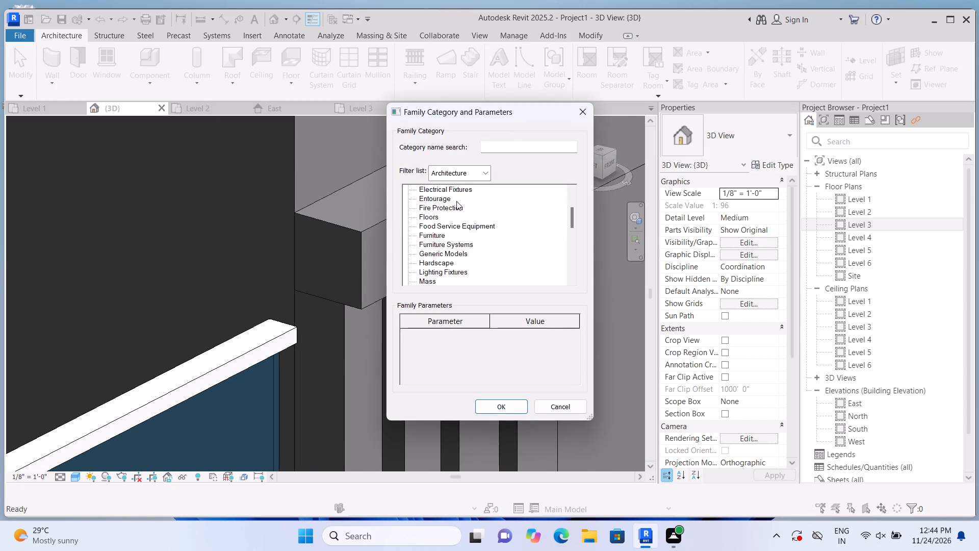
pyautogui.scroll(-3, 456, 201)
pyautogui.click(447, 234)
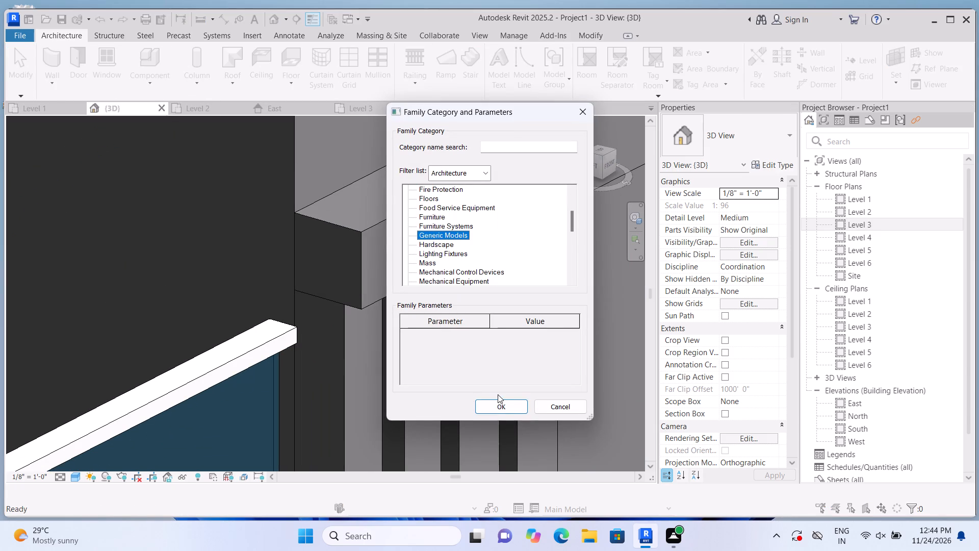
pyautogui.click(500, 405)
pyautogui.click(492, 278)
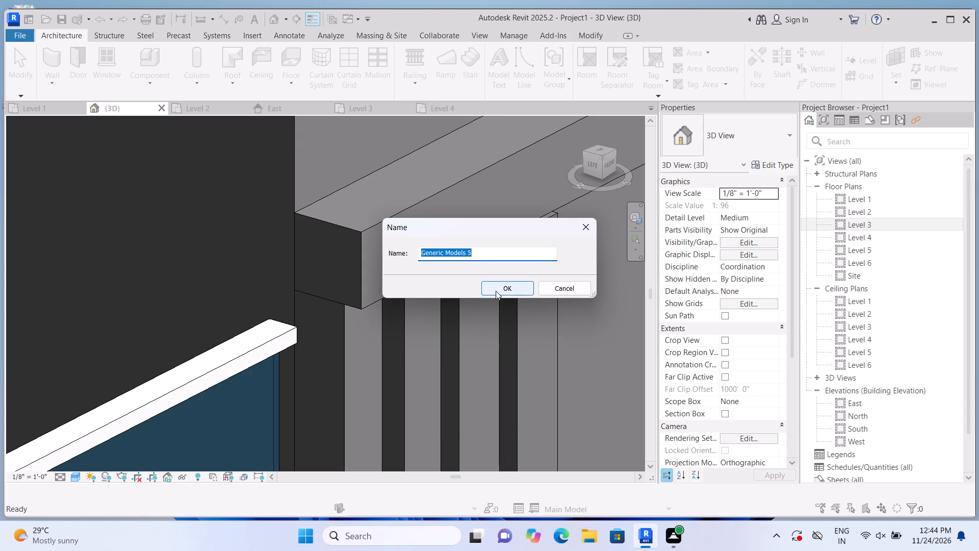
pyautogui.click(496, 291)
# Extrude a rectangle 9" deep from the front band's end face, matching the band's height and extending back past the wall corner.
pyautogui.click(112, 76)
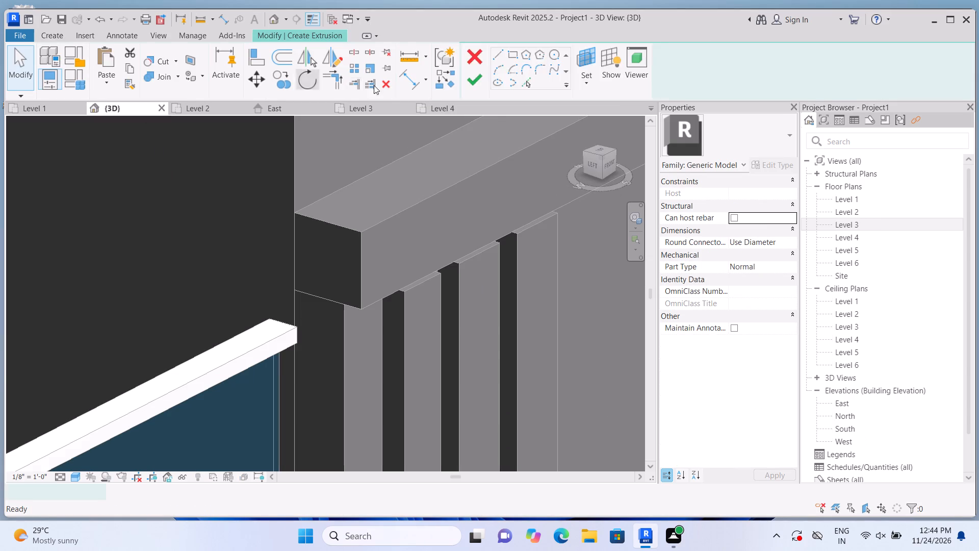
pyautogui.click(664, 83)
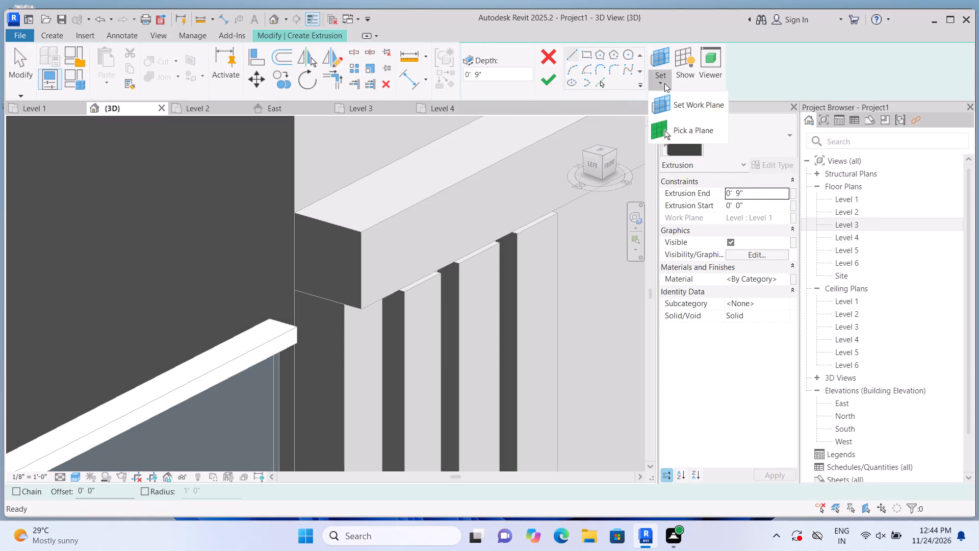
pyautogui.click(671, 134)
pyautogui.scroll(1, 363, 277)
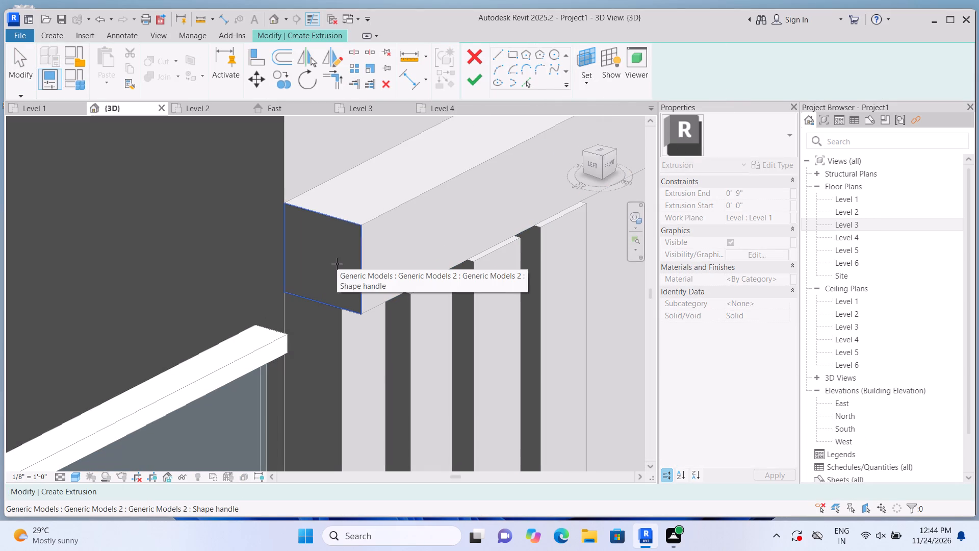
pyautogui.click(337, 264)
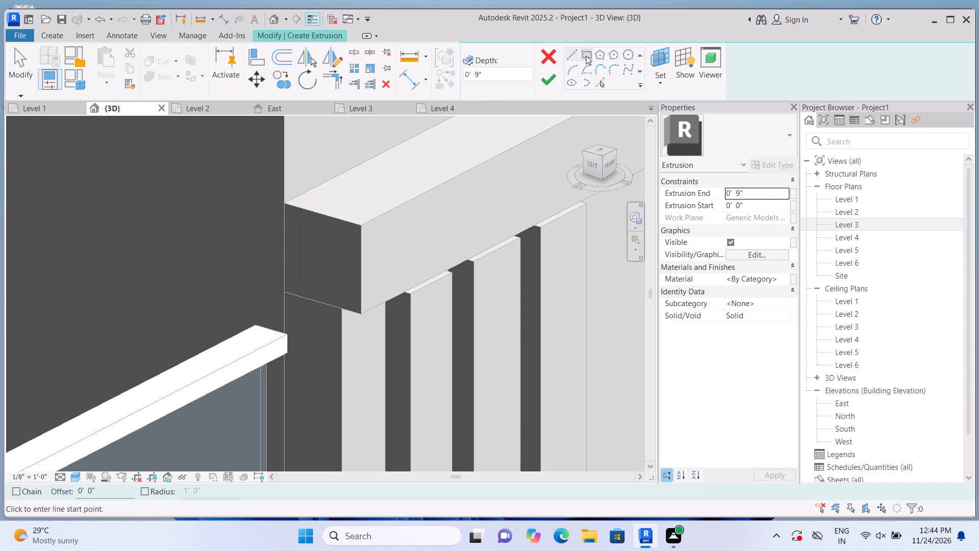
pyautogui.click(588, 56)
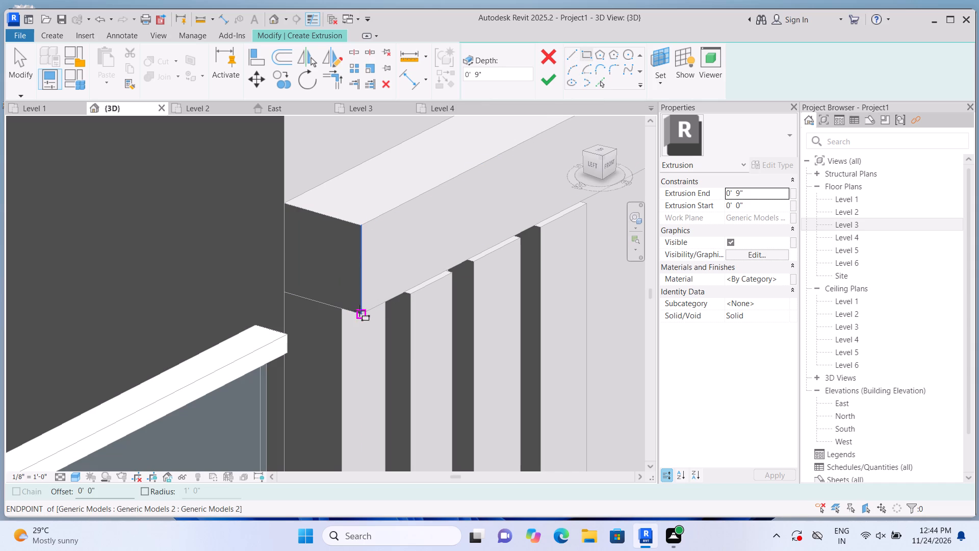
pyautogui.click(359, 311)
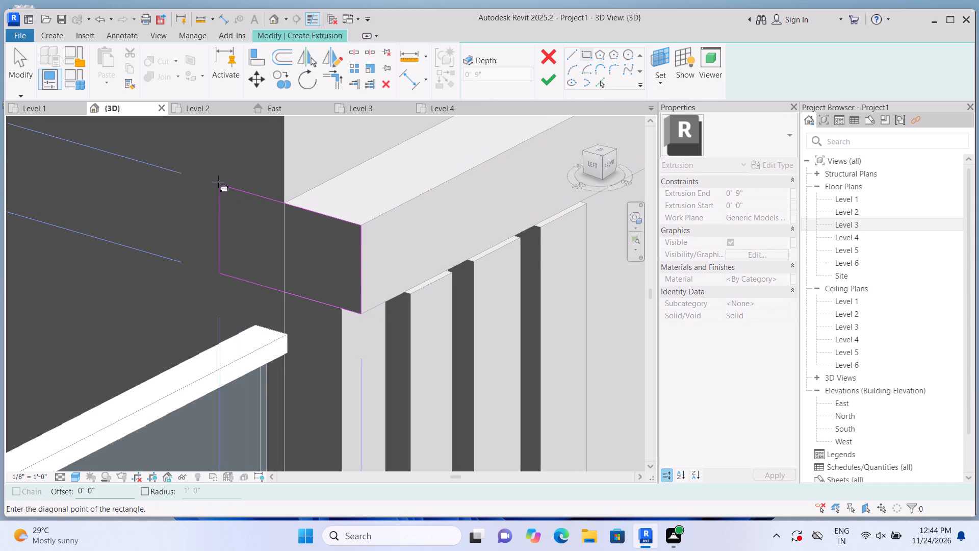
pyautogui.click(209, 183)
pyautogui.click(554, 82)
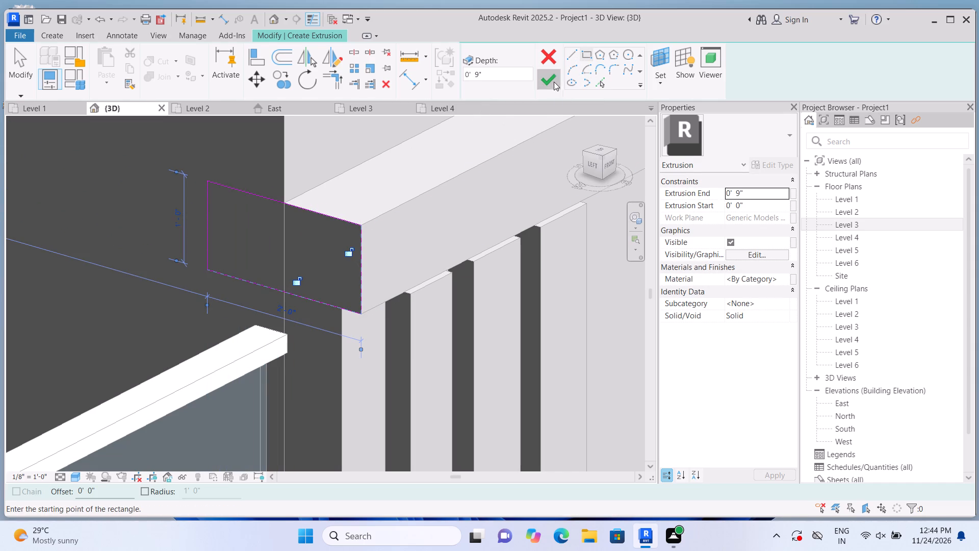
# Try to join the new side block with the front wall's band, and finish the in-place model.
pyautogui.click(177, 71)
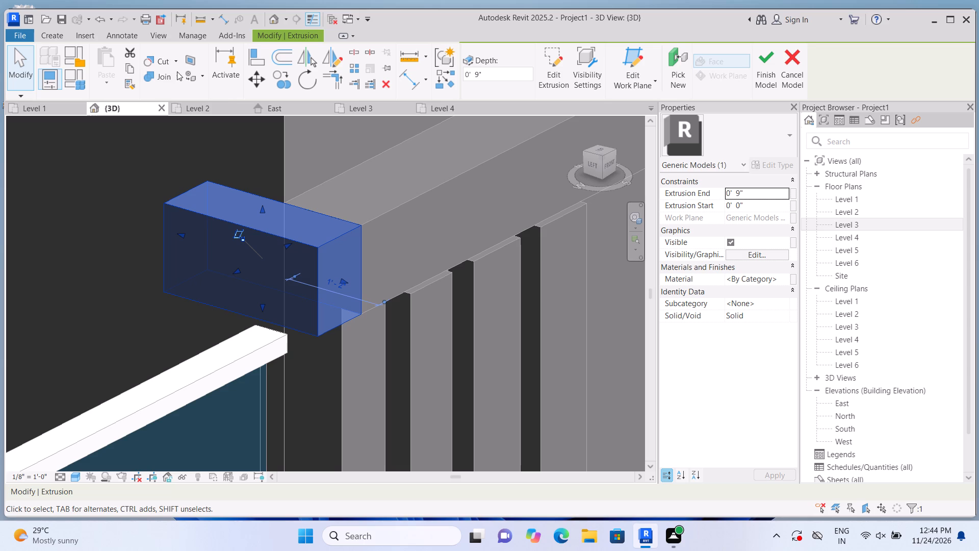
pyautogui.click(176, 91)
pyautogui.click(262, 226)
pyautogui.moveTo(397, 199); pyautogui.dragTo(407, 210)
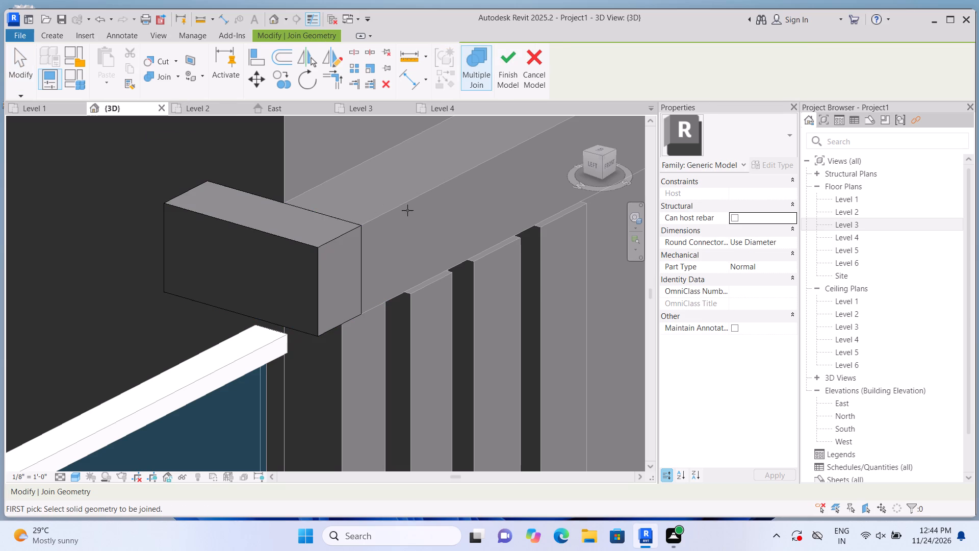
pyautogui.click(514, 78)
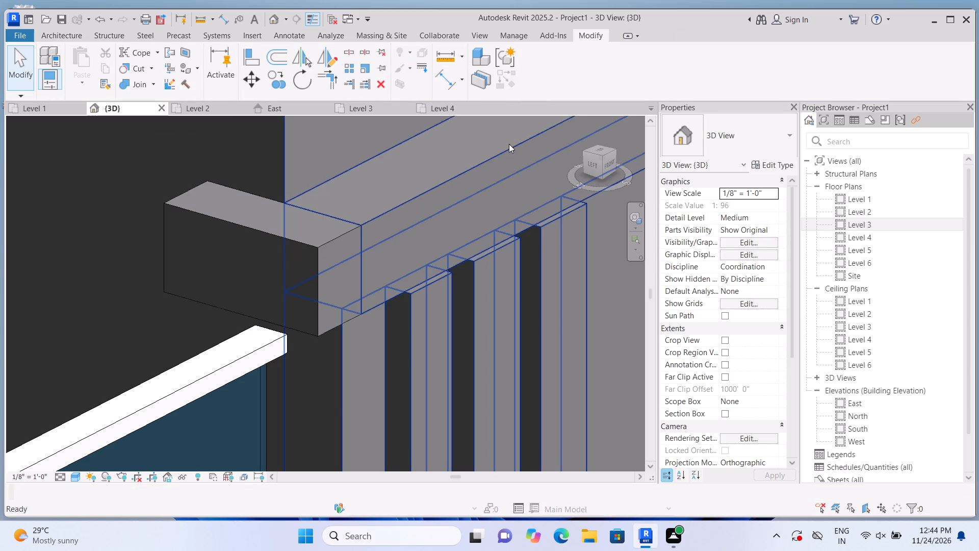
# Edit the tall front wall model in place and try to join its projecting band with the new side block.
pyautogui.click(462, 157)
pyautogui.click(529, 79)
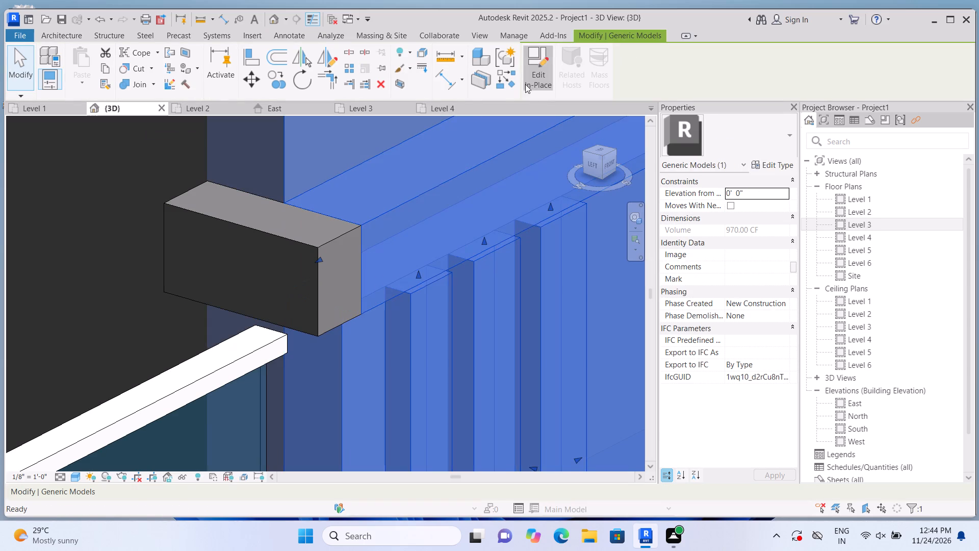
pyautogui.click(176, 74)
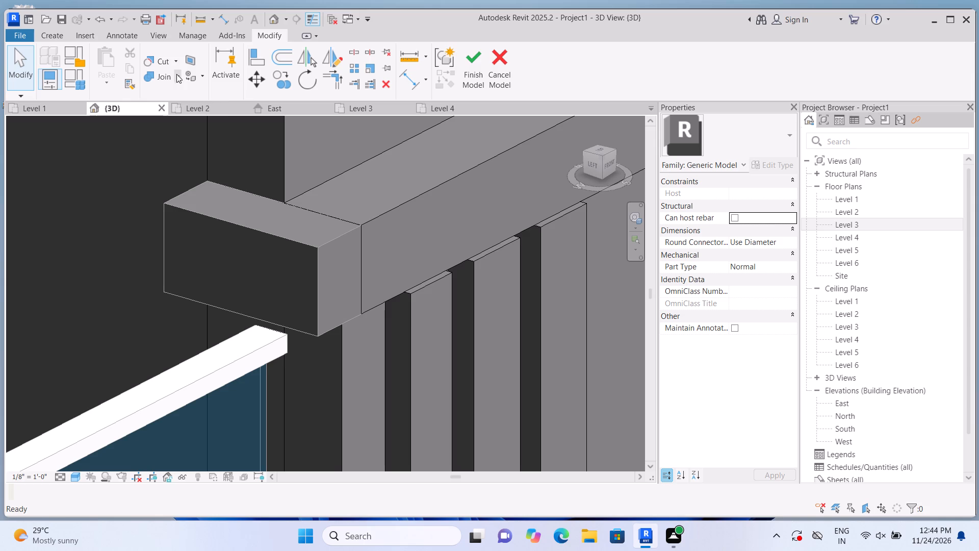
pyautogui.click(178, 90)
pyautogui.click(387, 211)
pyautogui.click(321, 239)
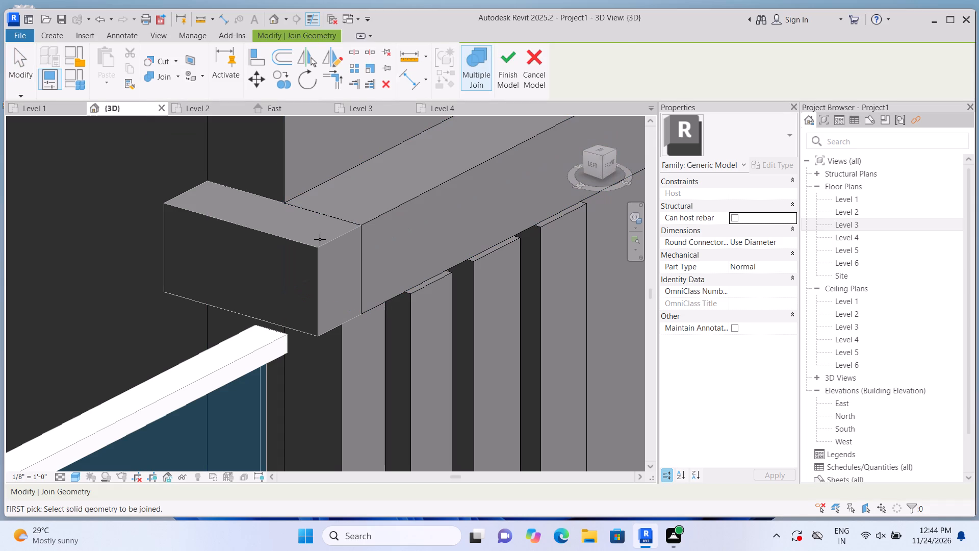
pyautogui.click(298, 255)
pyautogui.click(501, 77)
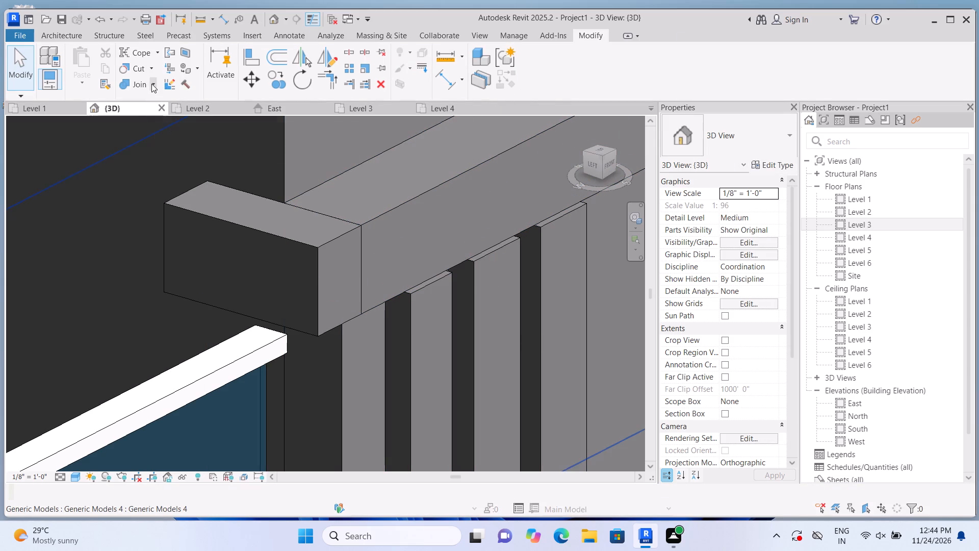
# Join the geometry of the new side block with the tall front wall model outside in-place editing.
pyautogui.click(151, 84)
pyautogui.click(154, 109)
pyautogui.click(238, 242)
pyautogui.click(379, 209)
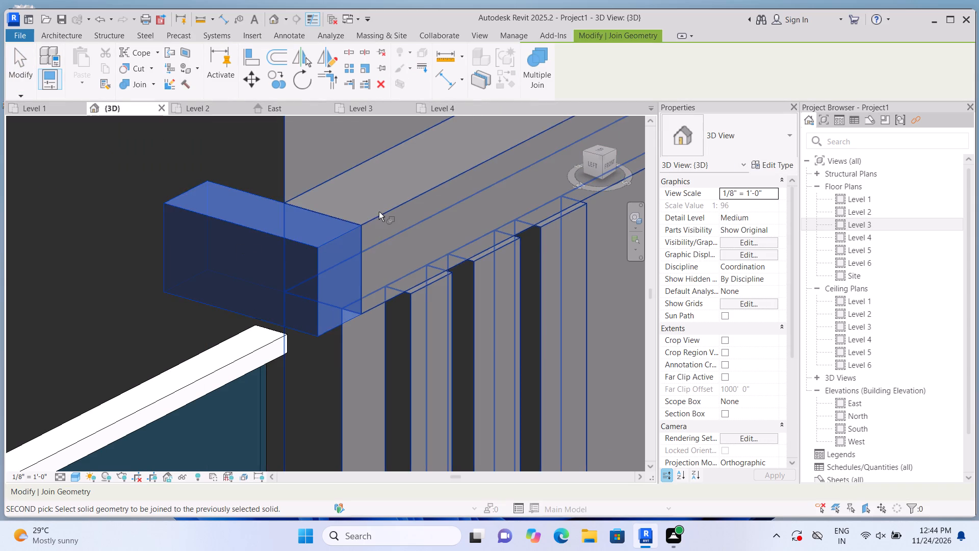
pyautogui.scroll(-10, 327, 222)
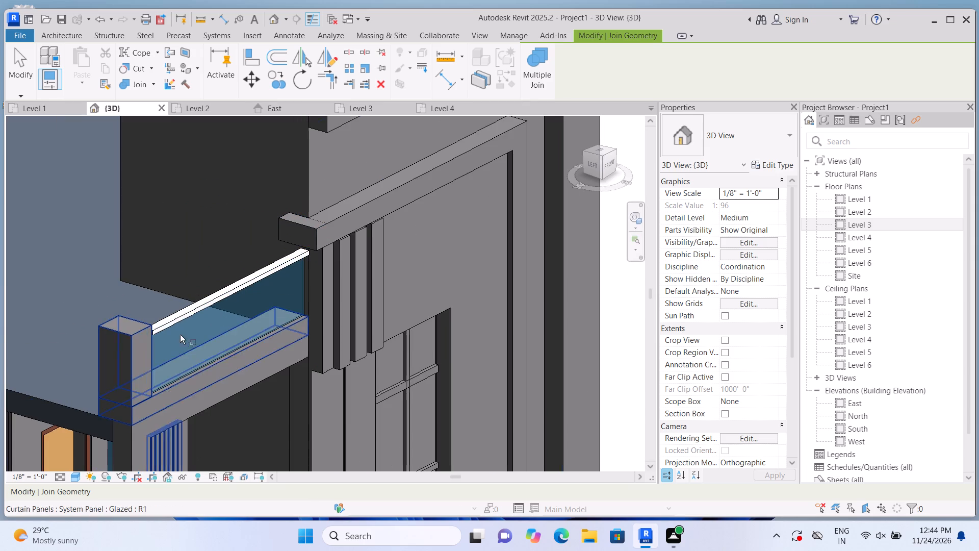
pyautogui.press('Escape')
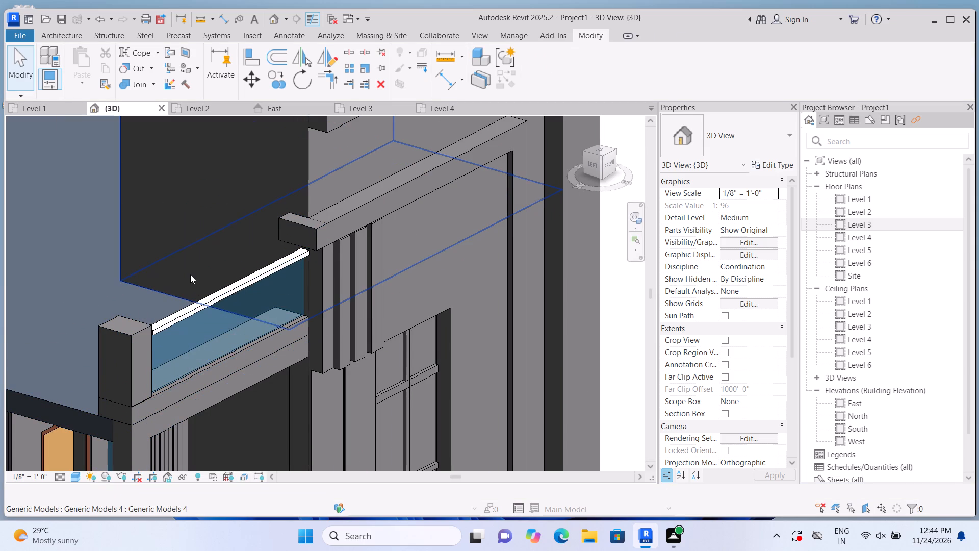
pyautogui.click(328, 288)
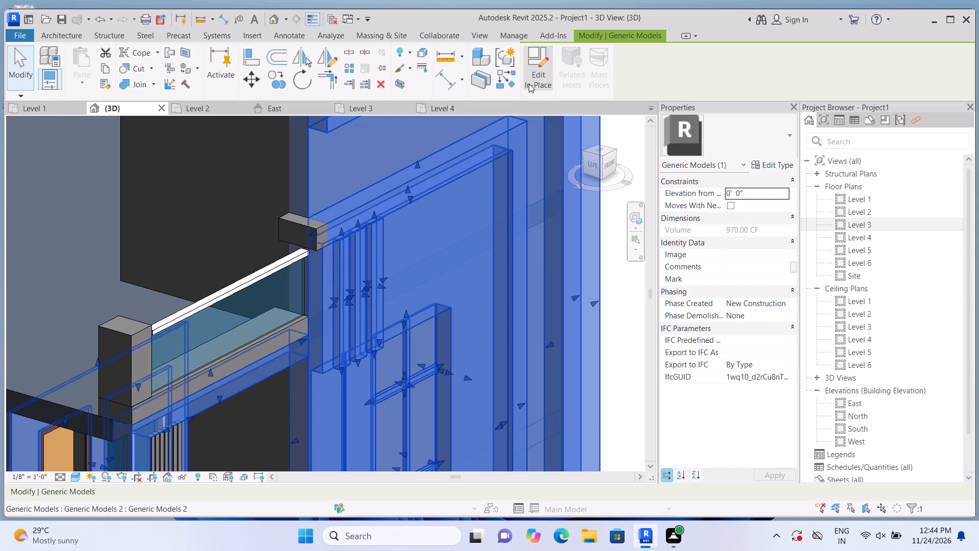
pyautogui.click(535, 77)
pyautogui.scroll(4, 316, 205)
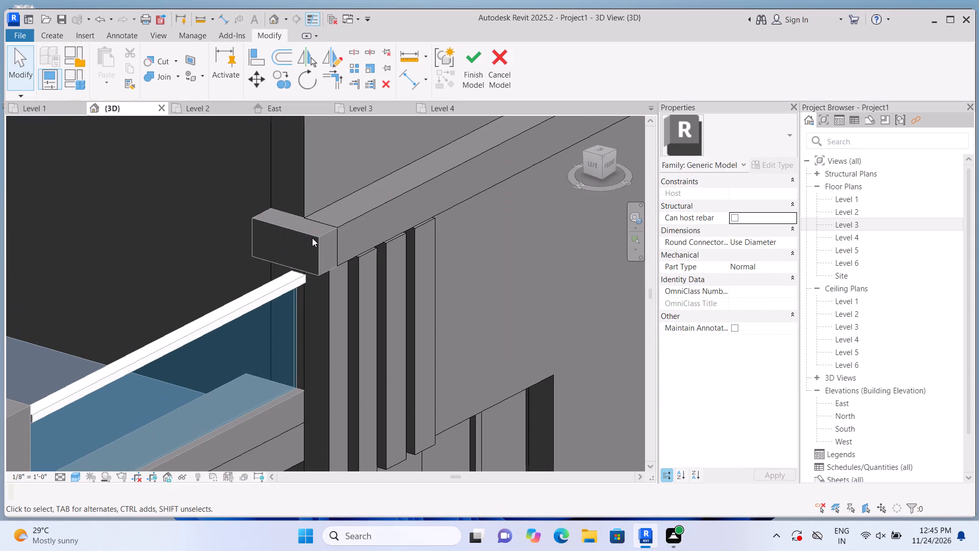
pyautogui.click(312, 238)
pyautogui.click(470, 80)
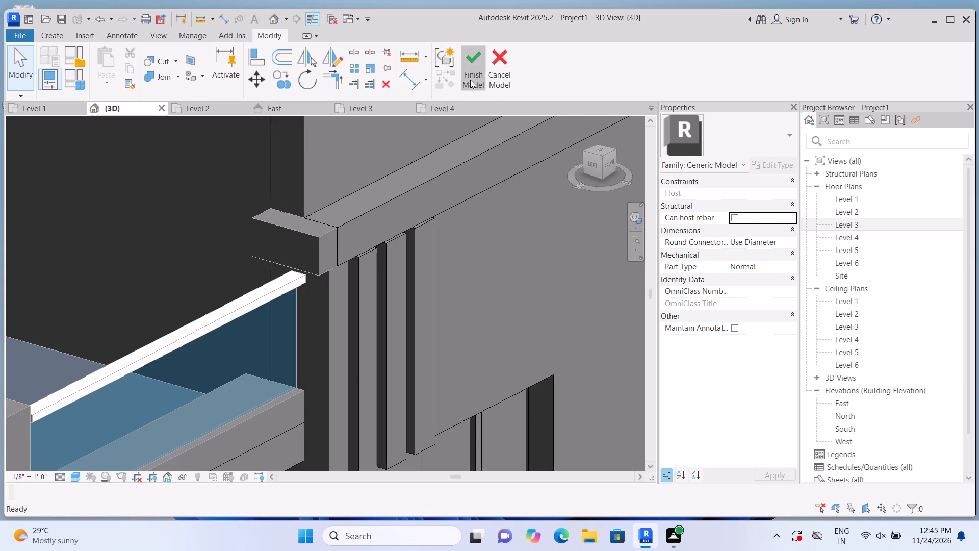
# Lengthen the side block backward along the tall block's side so it reaches the rear corner.
pyautogui.scroll(2, 284, 265)
pyautogui.click(300, 238)
pyautogui.scroll(1, 260, 211)
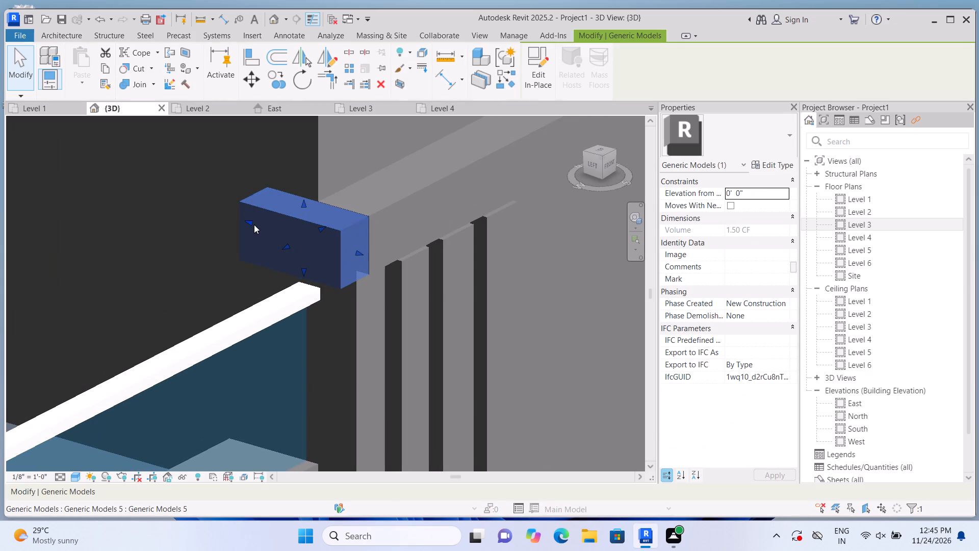
pyautogui.moveTo(251, 220); pyautogui.dragTo(134, 166)
pyautogui.scroll(-2, 296, 207)
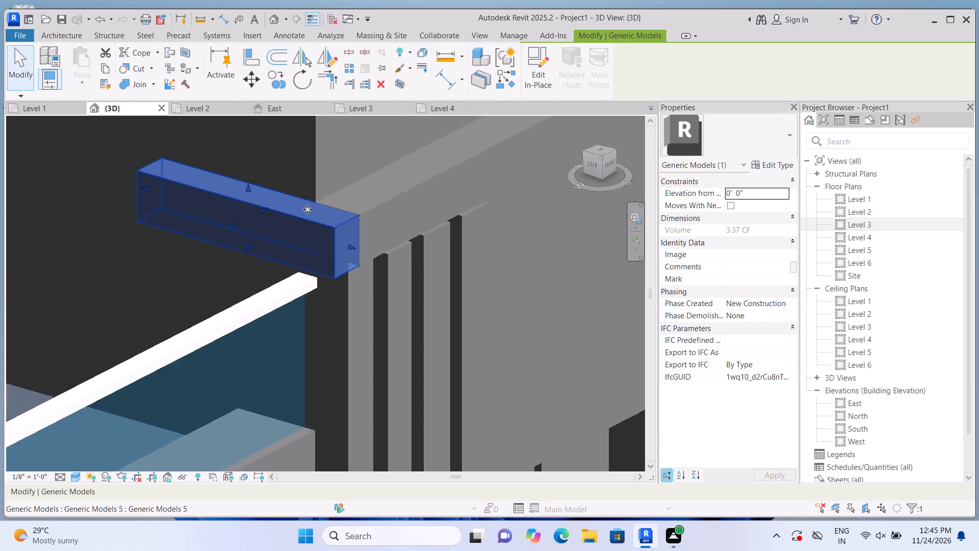
pyautogui.scroll(-9, 307, 209)
pyautogui.scroll(5, 296, 203)
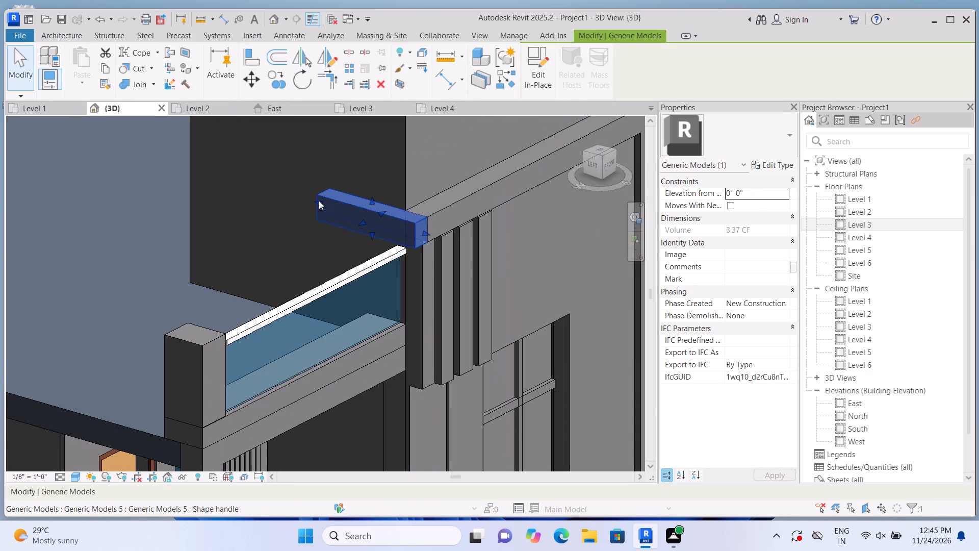
pyautogui.moveTo(316, 201); pyautogui.dragTo(188, 171)
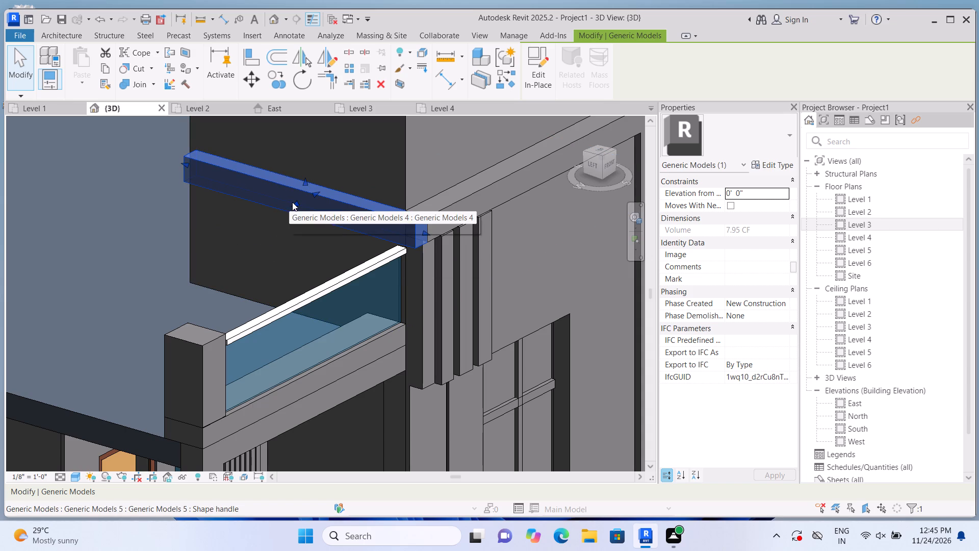
# Widen the side block outward from the tall block's side face.
pyautogui.moveTo(292, 202); pyautogui.dragTo(273, 209)
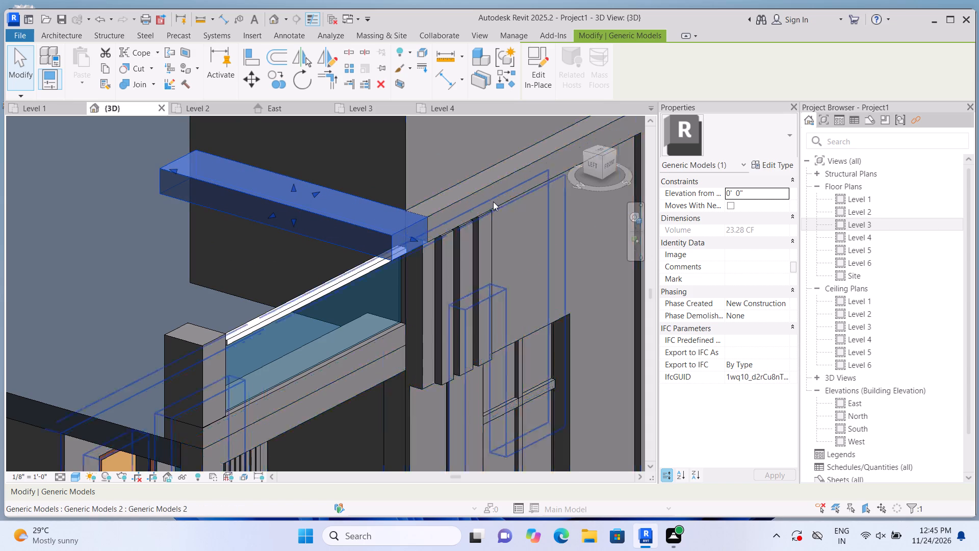
# Edit the tall front wall model in place and extend its projecting band's end into the side block.
pyautogui.click(468, 192)
pyautogui.click(540, 80)
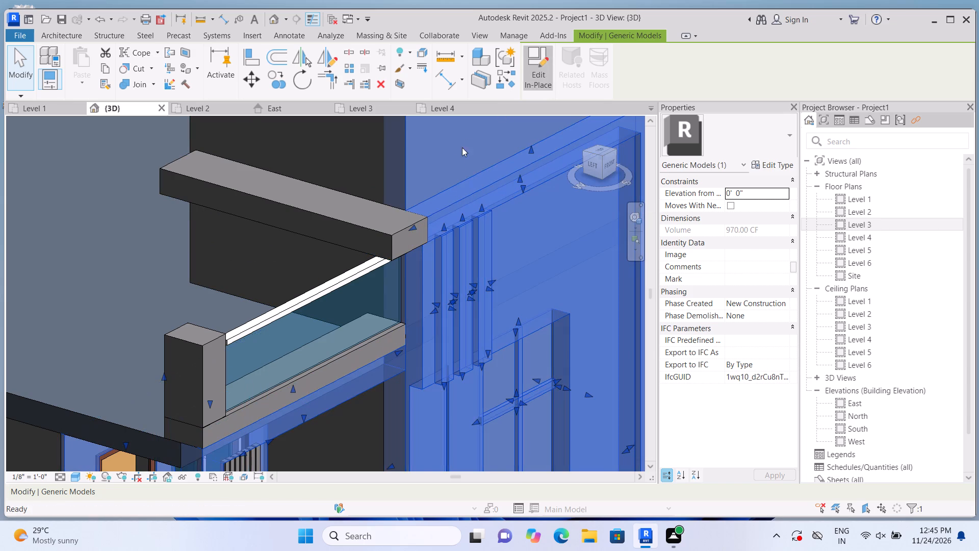
pyautogui.scroll(3, 448, 190)
pyautogui.click(431, 207)
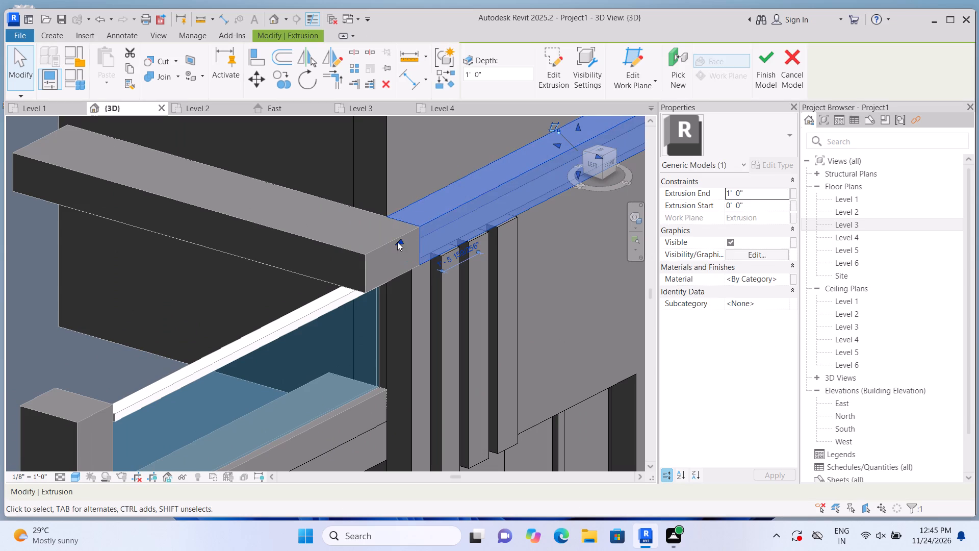
pyautogui.click(397, 242)
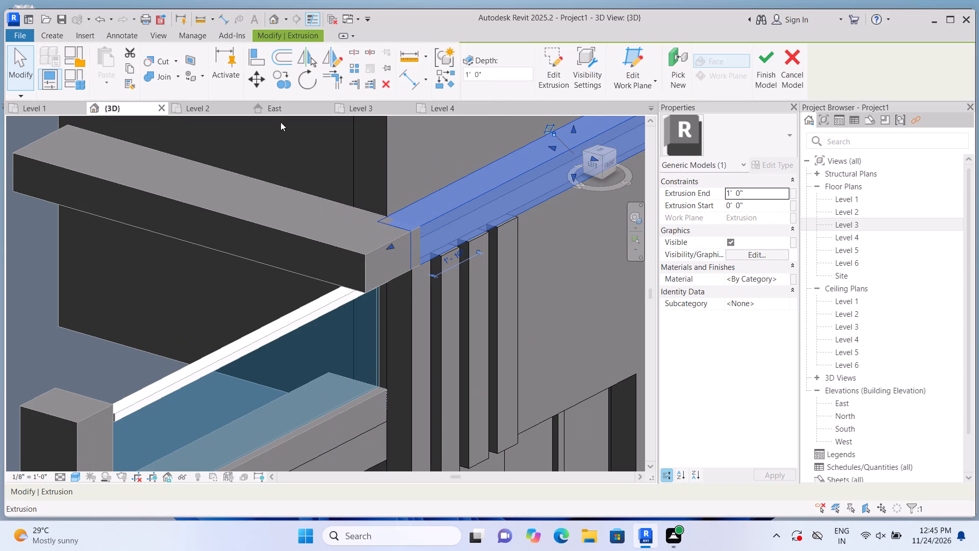
# Join the extended front band's geometry at the side block corner and finish the in-place model.
pyautogui.click(182, 78)
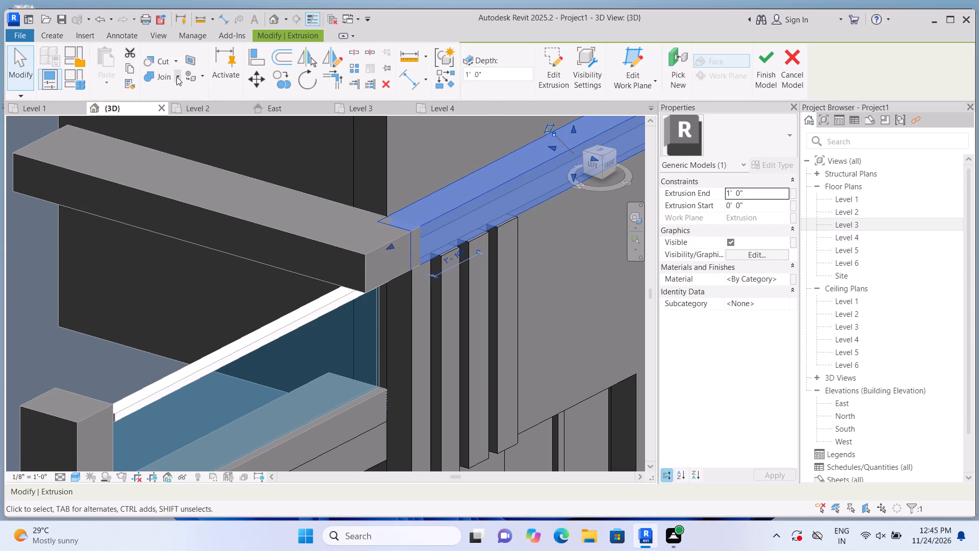
pyautogui.click(176, 77)
pyautogui.click(180, 90)
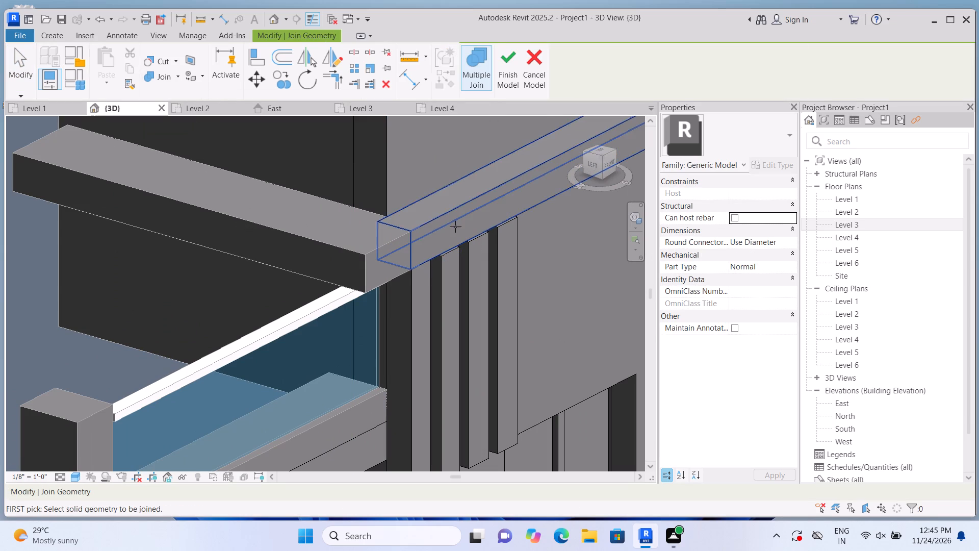
pyautogui.click(455, 227)
pyautogui.click(362, 237)
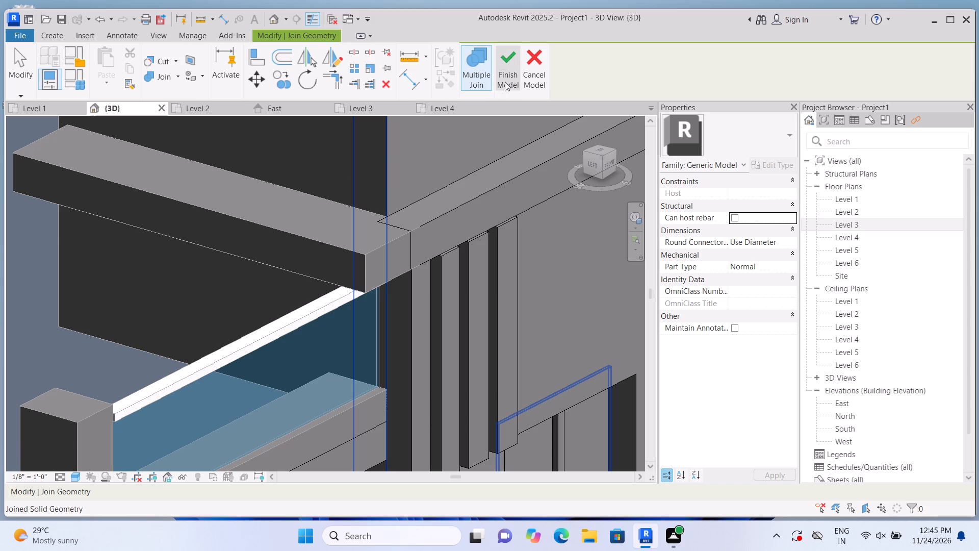
pyautogui.click(505, 82)
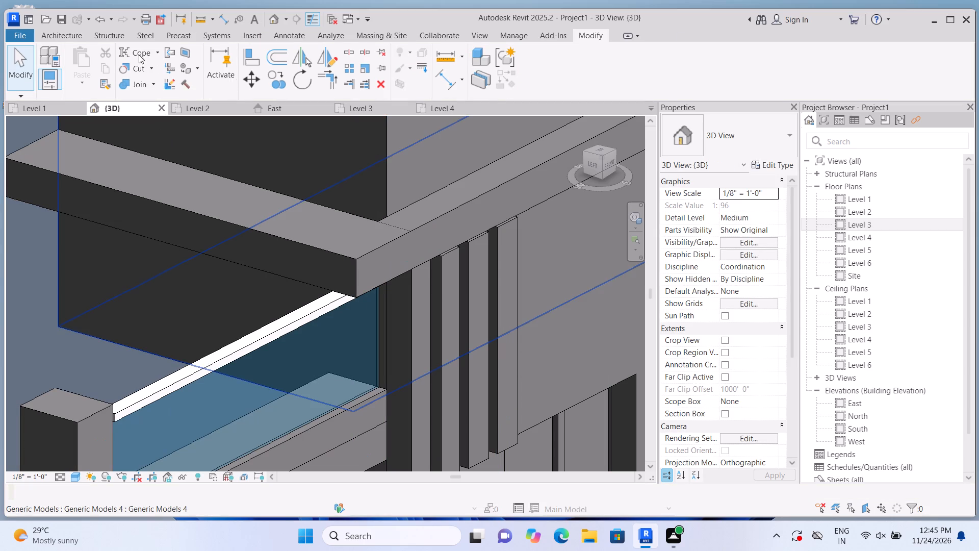
# Cut the side block's geometry with the tall front wall model, and leave the Cut Geometry command.
pyautogui.click(76, 39)
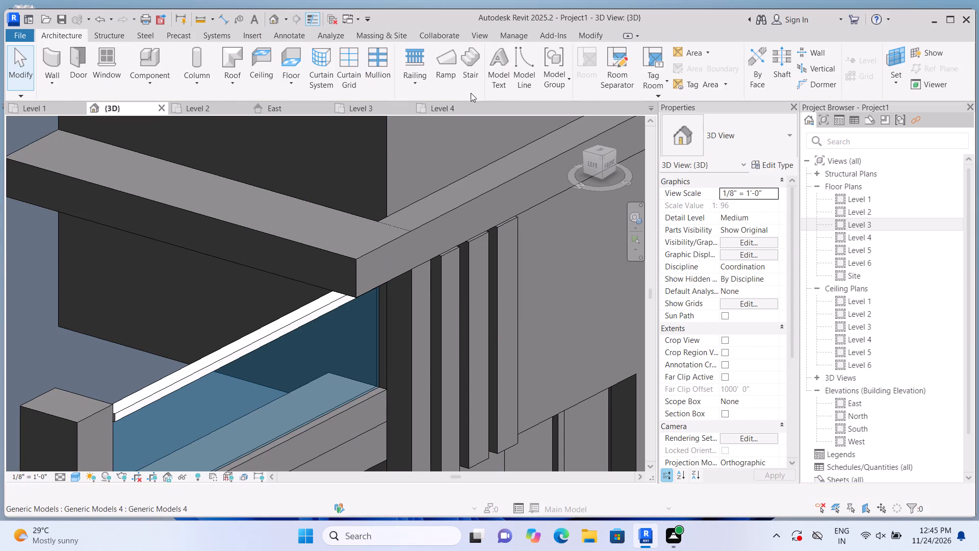
pyautogui.click(524, 70)
pyautogui.click(154, 69)
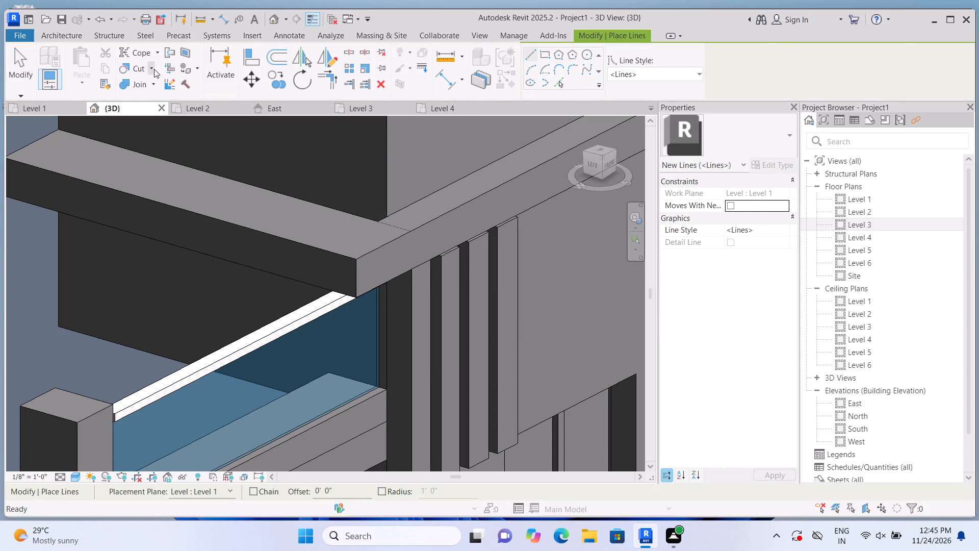
pyautogui.click(161, 80)
pyautogui.click(253, 232)
pyautogui.click(477, 224)
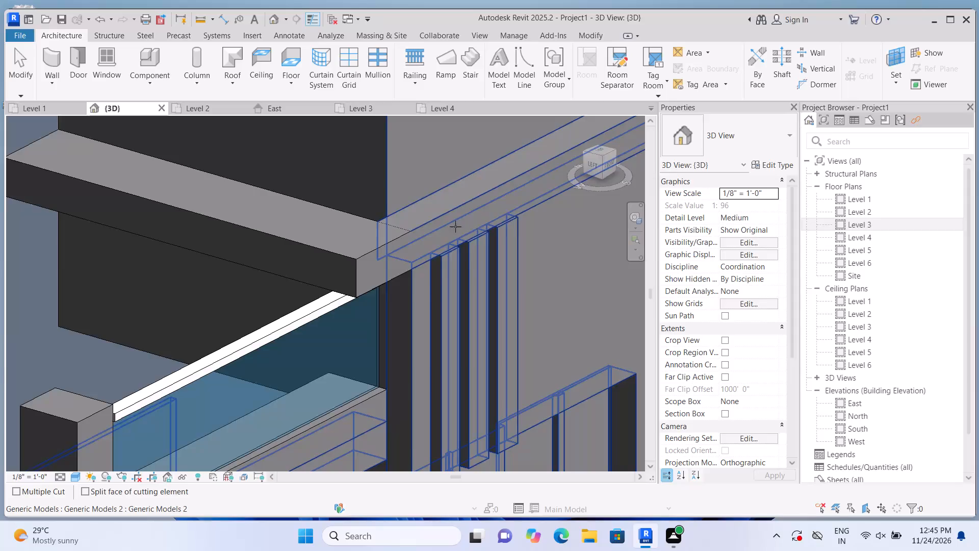
pyautogui.scroll(-9, 450, 215)
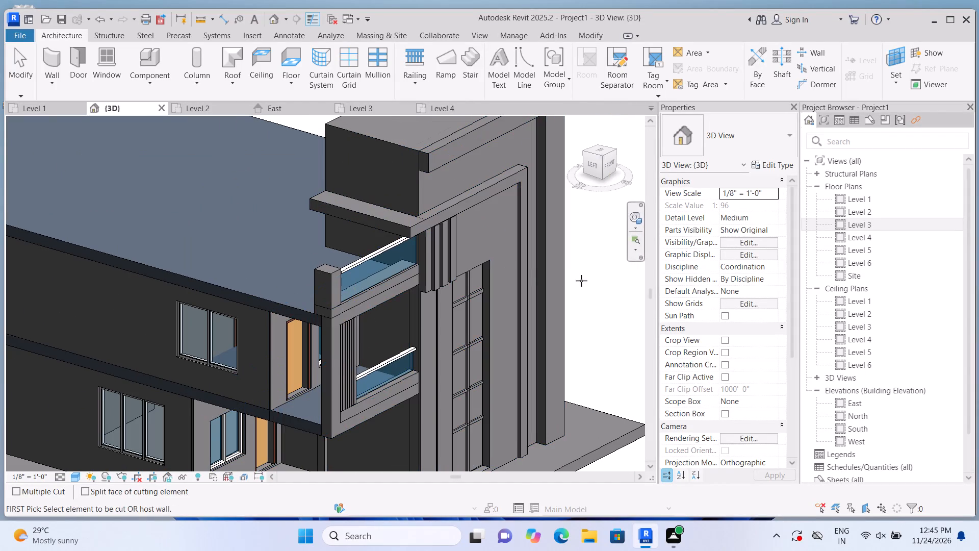
pyautogui.click(531, 272)
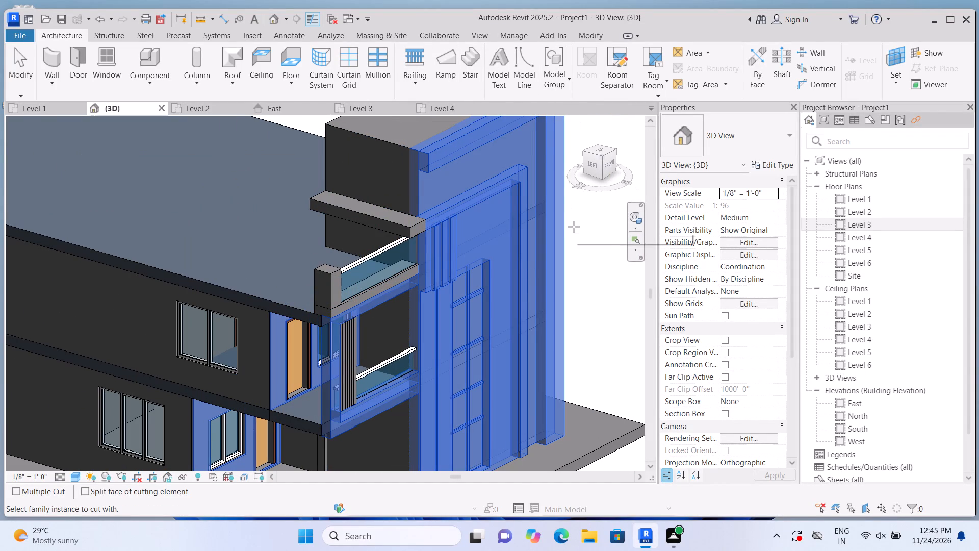
pyautogui.press('Escape')
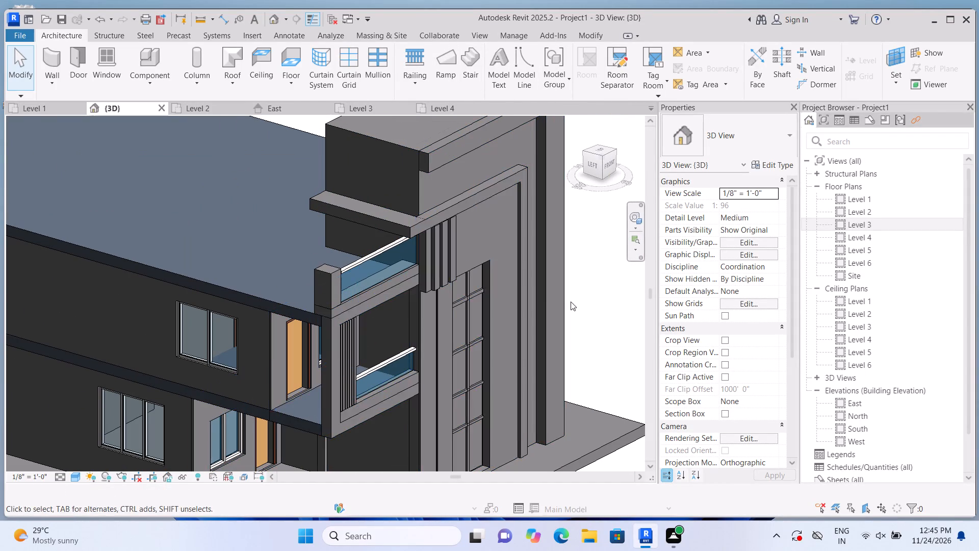
# Examine the house massing from the front and right sides, including the tall block's top and projecting band.
pyautogui.scroll(-1, 528, 298)
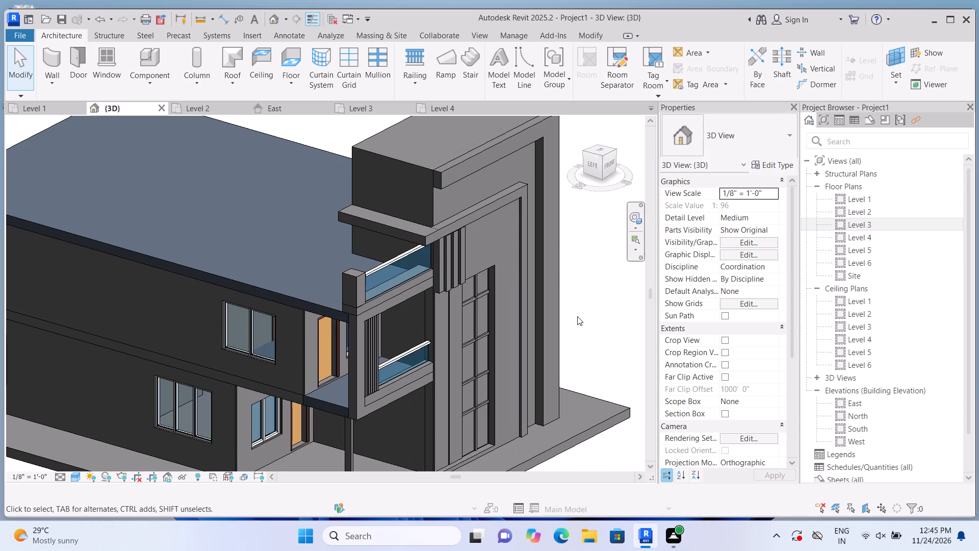
pyautogui.scroll(-1, 530, 258)
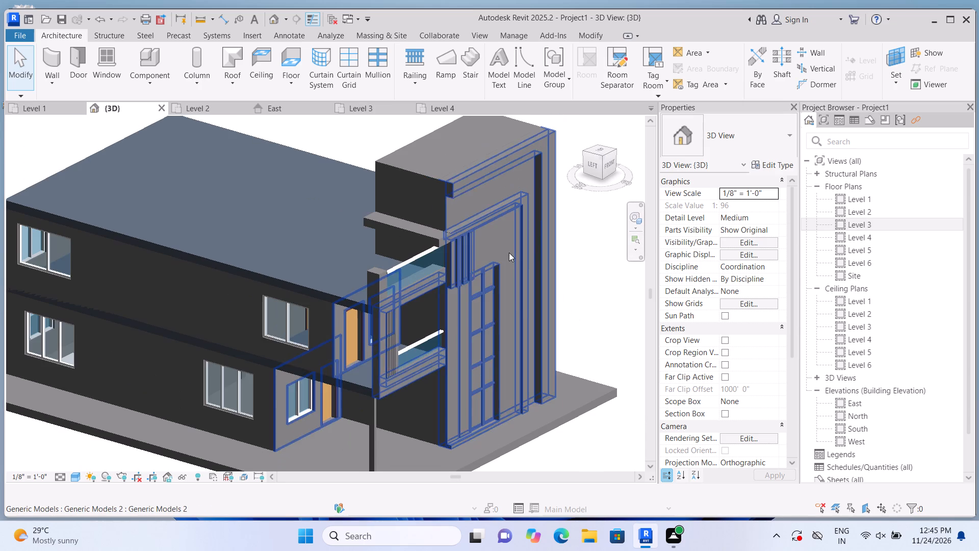
pyautogui.keyDown('shift'); pyautogui.moveTo(563, 439); pyautogui.dragTo(547, 375, button='middle'); pyautogui.keyUp('shift')
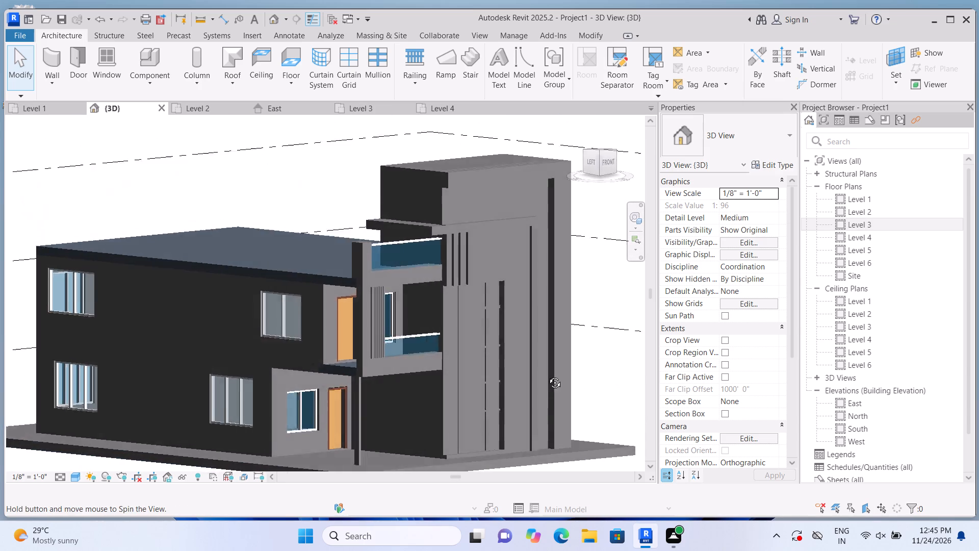
pyautogui.keyDown('shift'); pyautogui.moveTo(547, 375); pyautogui.dragTo(436, 401, button='middle'); pyautogui.keyUp('shift')
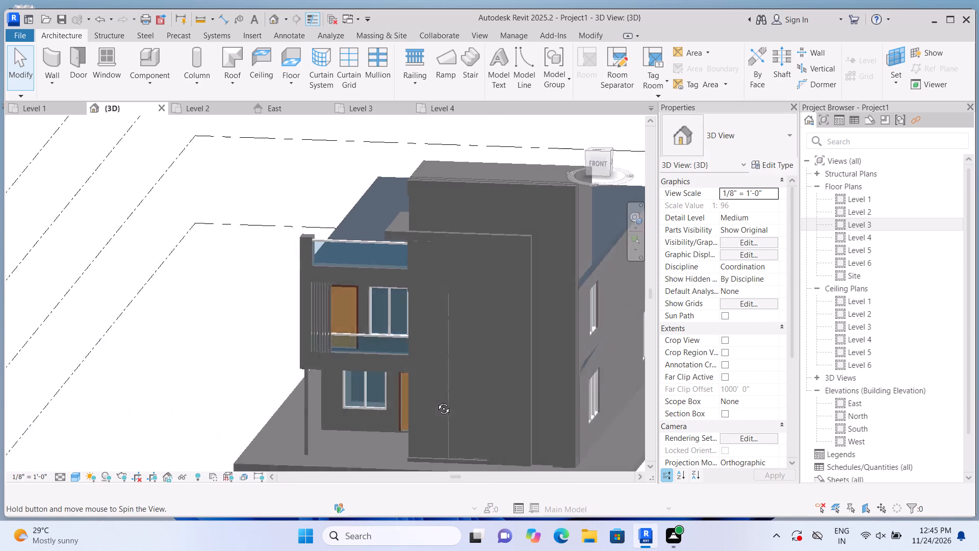
pyautogui.keyDown('shift'); pyautogui.moveTo(436, 401); pyautogui.dragTo(360, 396, button='middle'); pyautogui.keyUp('shift')
pyautogui.scroll(-2, 338, 377)
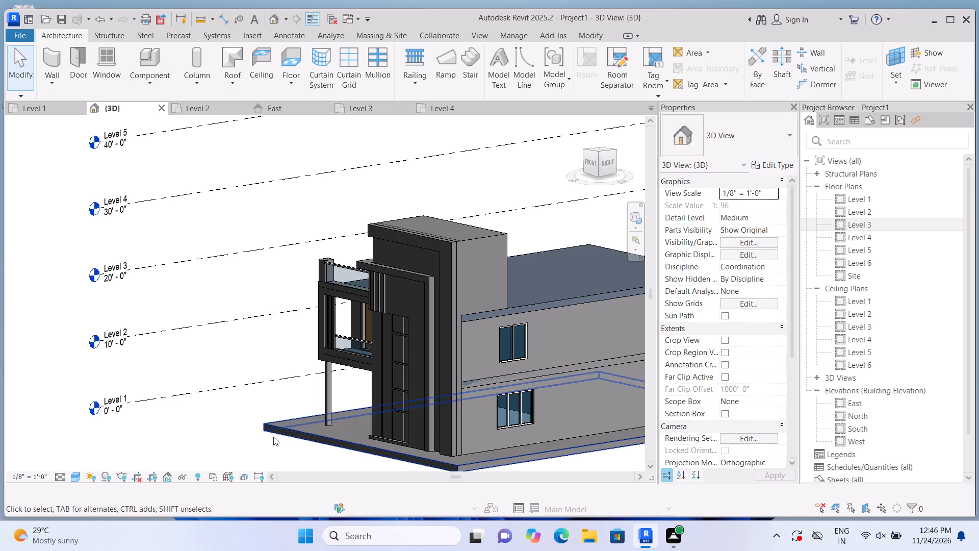
pyautogui.moveTo(239, 388); pyautogui.dragTo(186, 423, button='middle')
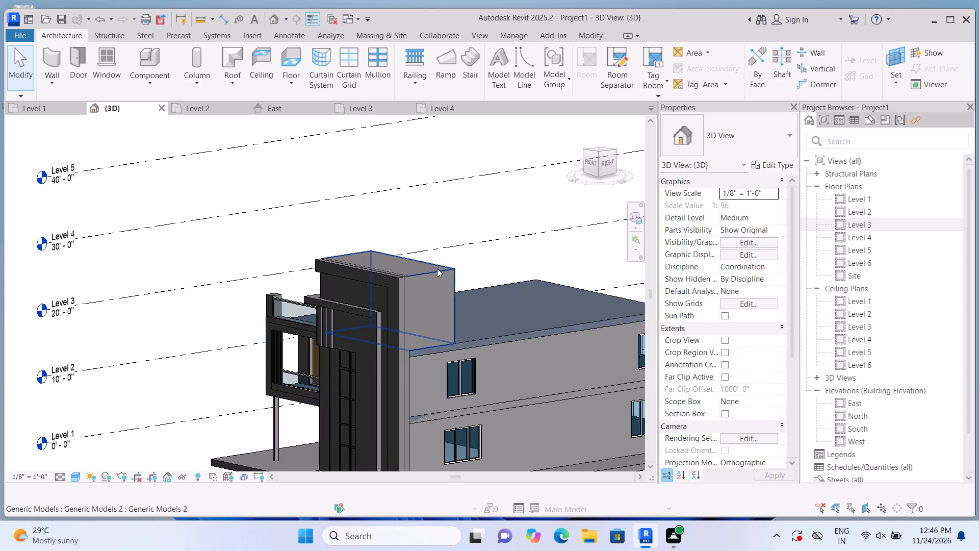
pyautogui.scroll(2, 450, 290)
pyautogui.moveTo(437, 263); pyautogui.dragTo(410, 401, button='middle')
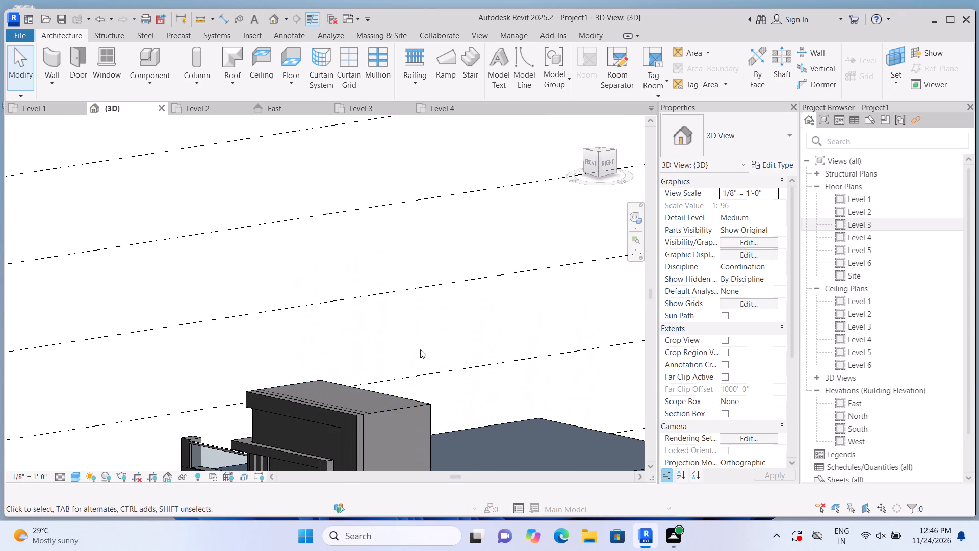
pyautogui.moveTo(409, 324); pyautogui.dragTo(465, 223, button='middle')
pyautogui.scroll(-3, 466, 221)
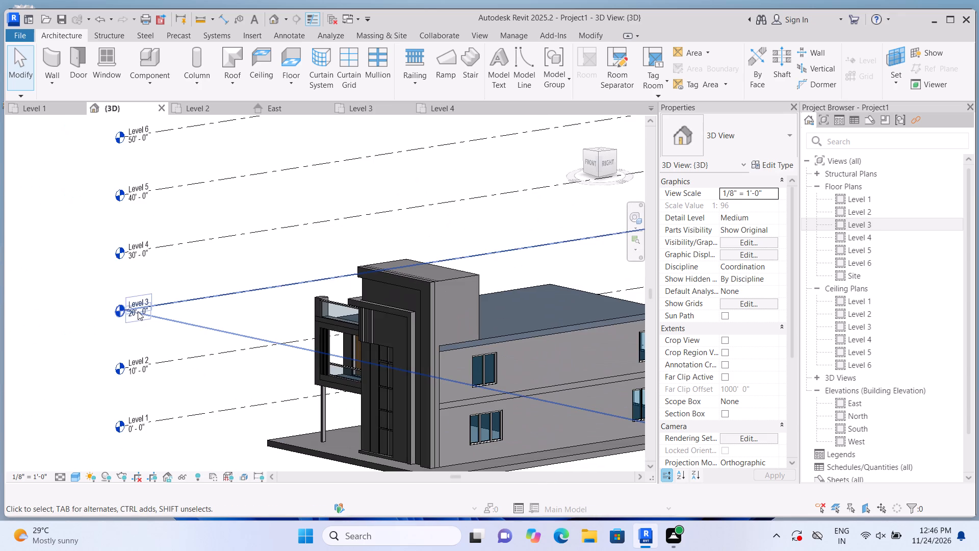
# Inspect the tall block's left side and the corner where the side band meets the front band.
pyautogui.moveTo(137, 311); pyautogui.dragTo(356, 313, button='middle')
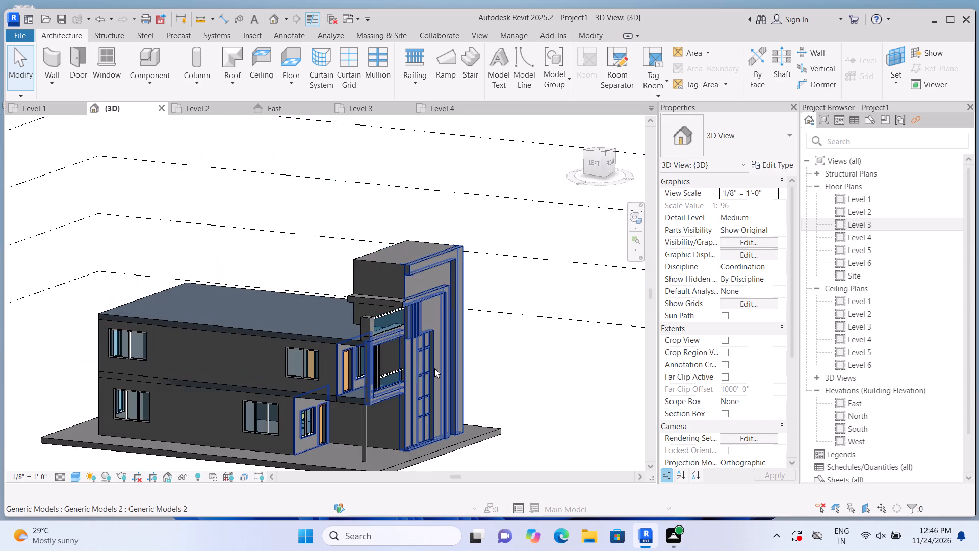
pyautogui.scroll(1, 461, 366)
pyautogui.keyDown('shift'); pyautogui.moveTo(534, 338); pyautogui.dragTo(533, 342, button='middle'); pyautogui.keyUp('shift')
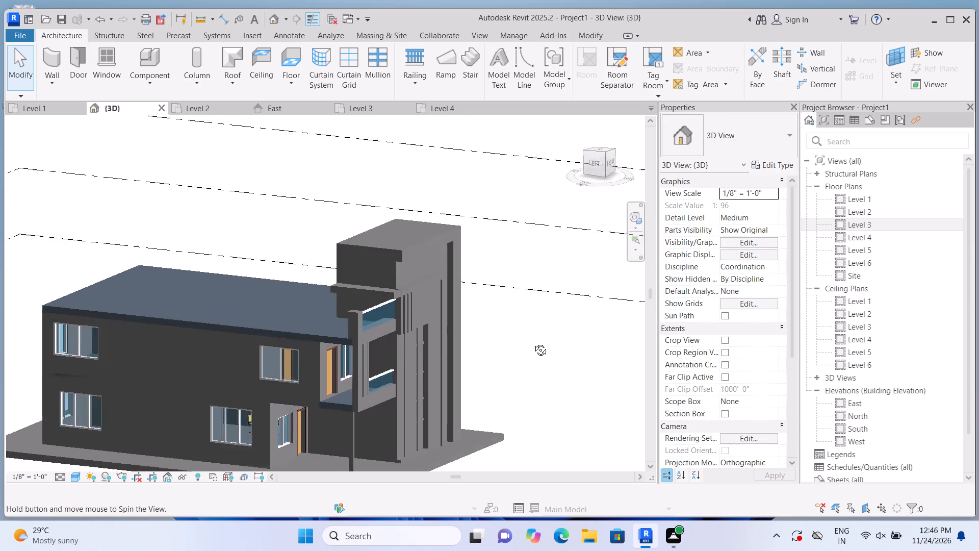
pyautogui.keyDown('shift'); pyautogui.moveTo(533, 342); pyautogui.dragTo(558, 345, button='middle'); pyautogui.keyUp('shift')
pyautogui.scroll(1, 471, 287)
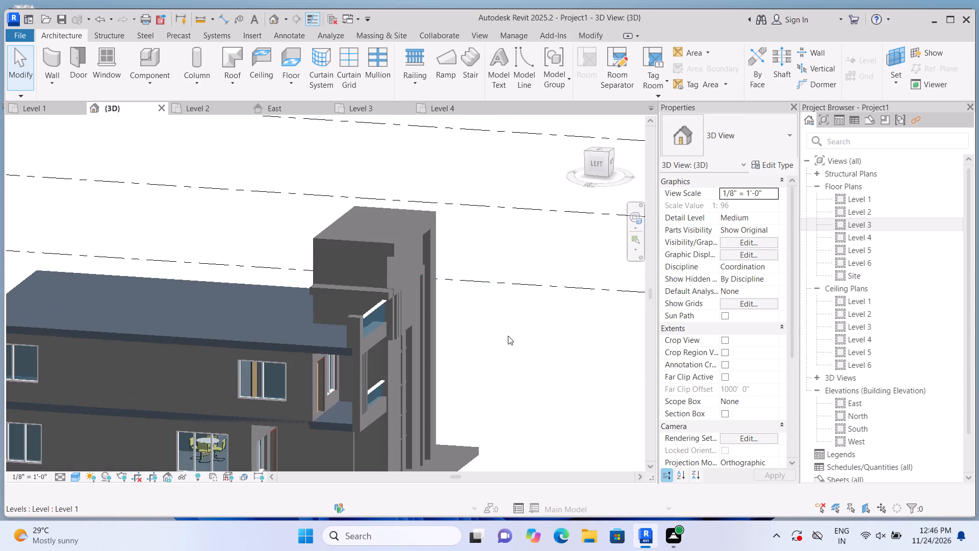
pyautogui.keyDown('shift'); pyautogui.moveTo(505, 336); pyautogui.dragTo(465, 348, button='middle'); pyautogui.keyUp('shift')
pyautogui.scroll(6, 412, 285)
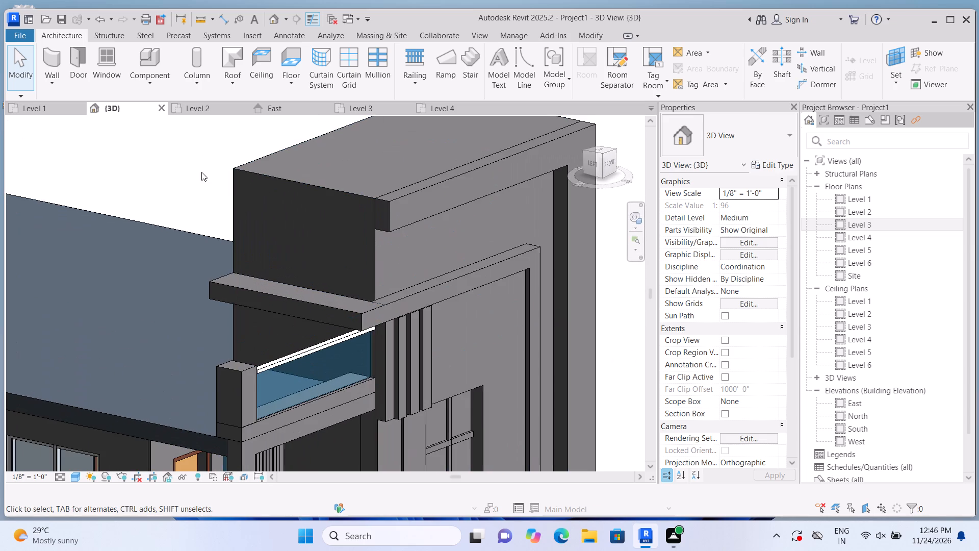
pyautogui.scroll(2, 224, 188)
pyautogui.scroll(-2, 224, 188)
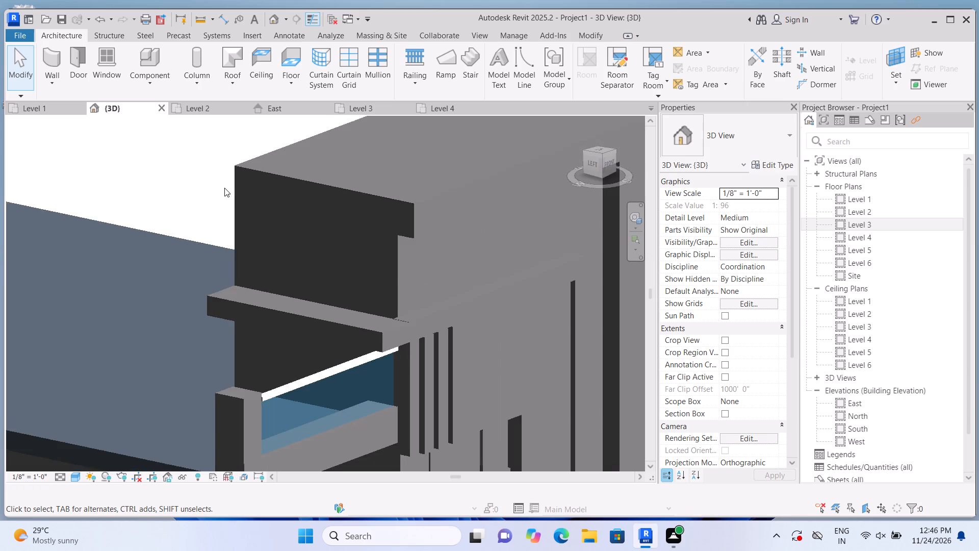
pyautogui.scroll(-4, 224, 188)
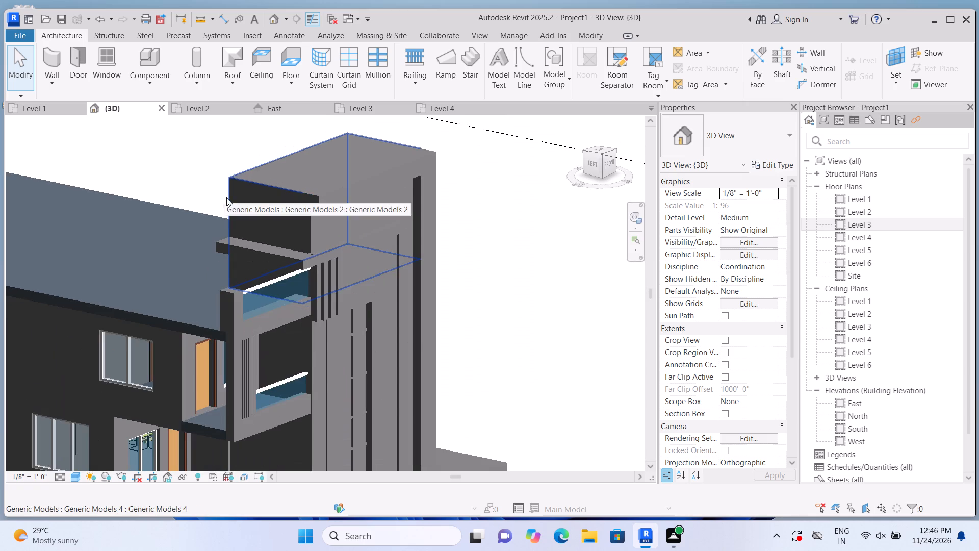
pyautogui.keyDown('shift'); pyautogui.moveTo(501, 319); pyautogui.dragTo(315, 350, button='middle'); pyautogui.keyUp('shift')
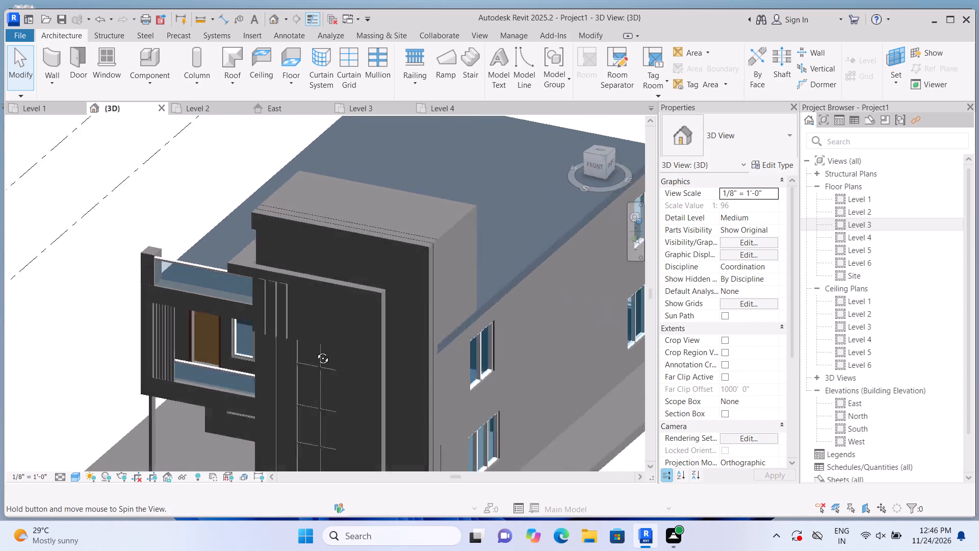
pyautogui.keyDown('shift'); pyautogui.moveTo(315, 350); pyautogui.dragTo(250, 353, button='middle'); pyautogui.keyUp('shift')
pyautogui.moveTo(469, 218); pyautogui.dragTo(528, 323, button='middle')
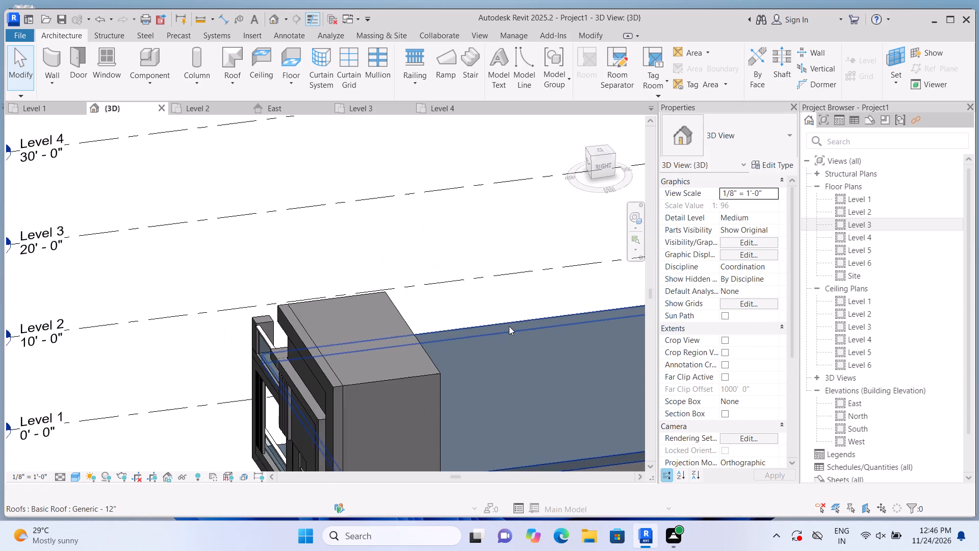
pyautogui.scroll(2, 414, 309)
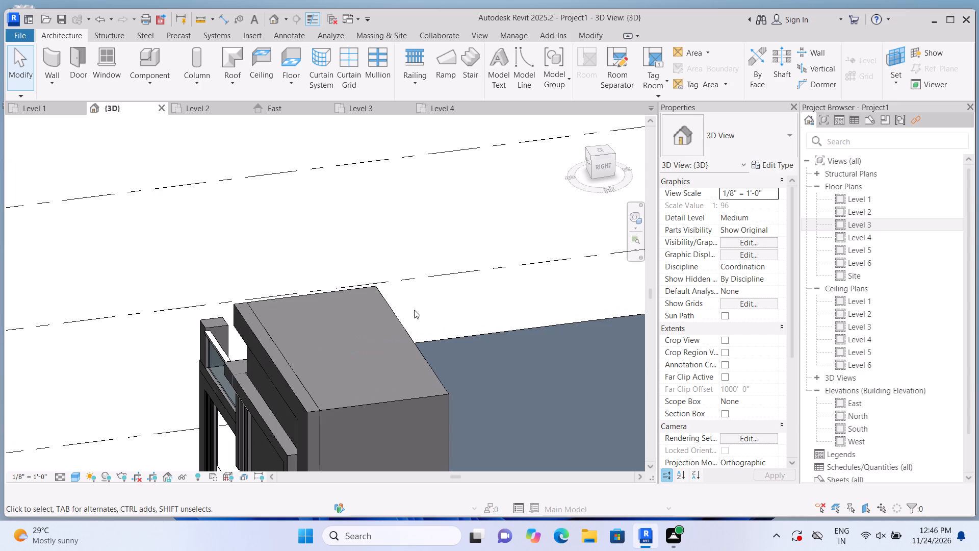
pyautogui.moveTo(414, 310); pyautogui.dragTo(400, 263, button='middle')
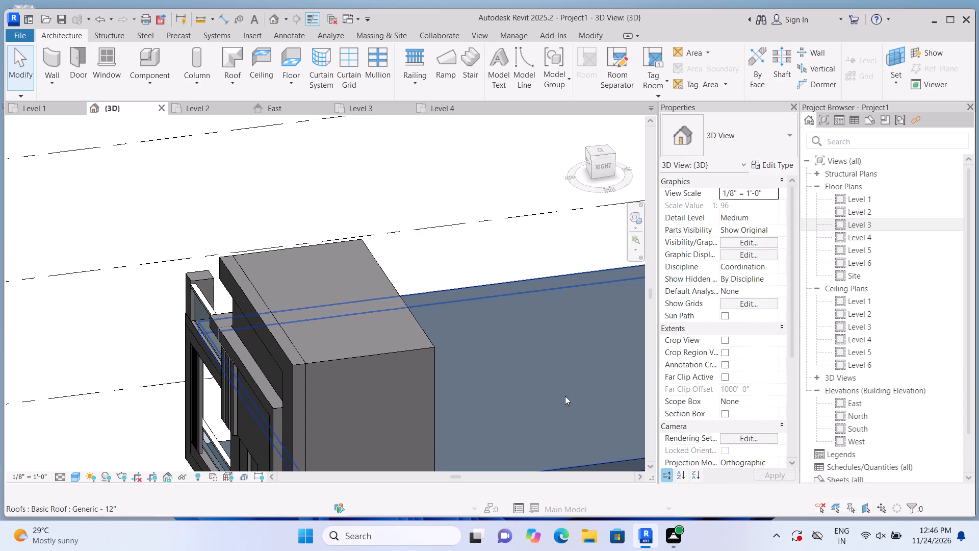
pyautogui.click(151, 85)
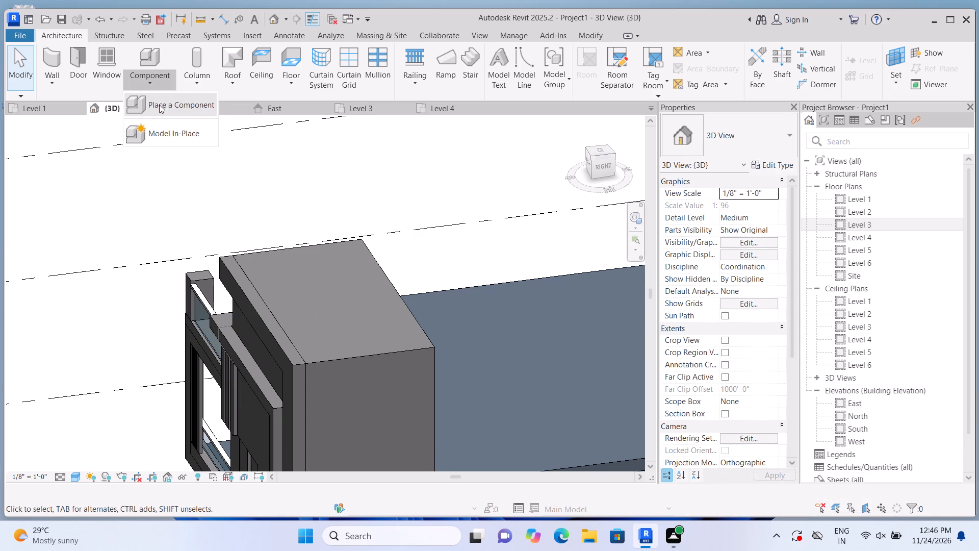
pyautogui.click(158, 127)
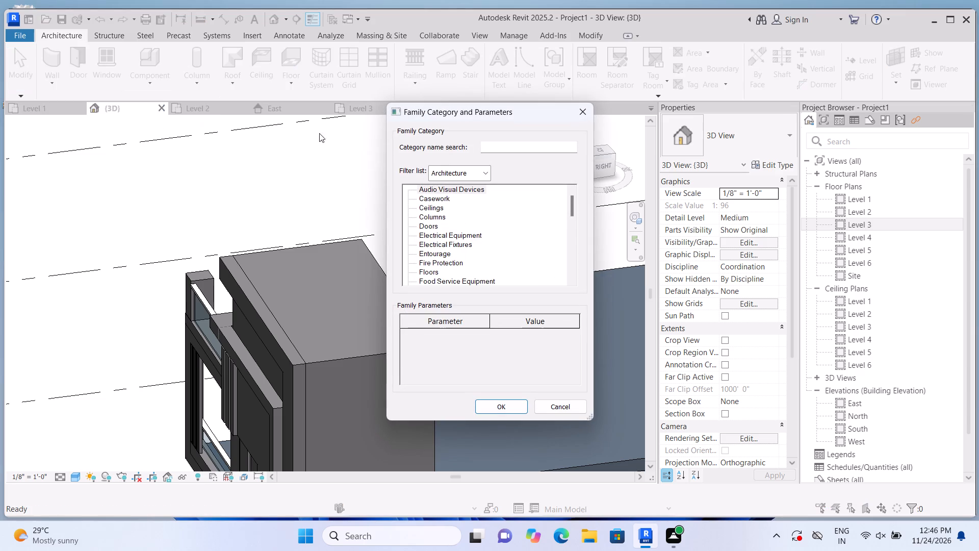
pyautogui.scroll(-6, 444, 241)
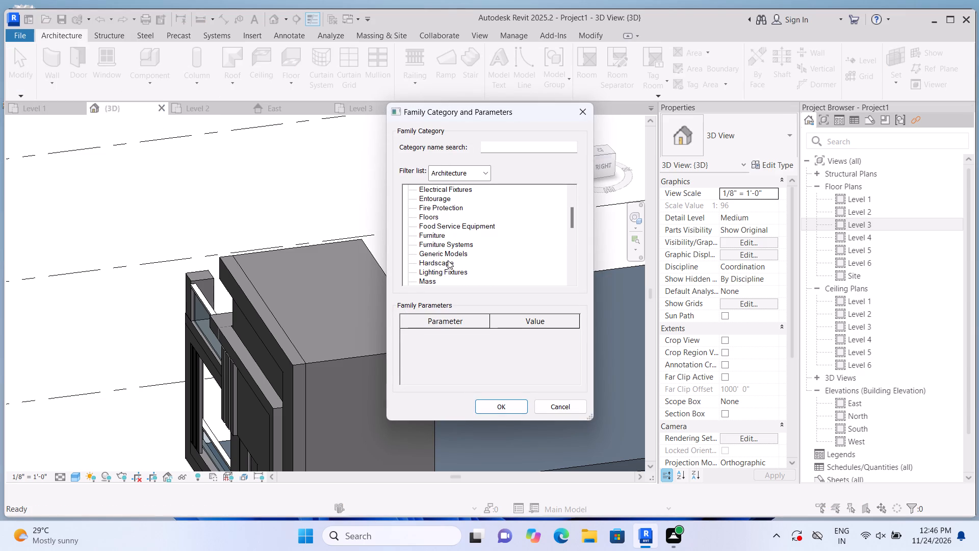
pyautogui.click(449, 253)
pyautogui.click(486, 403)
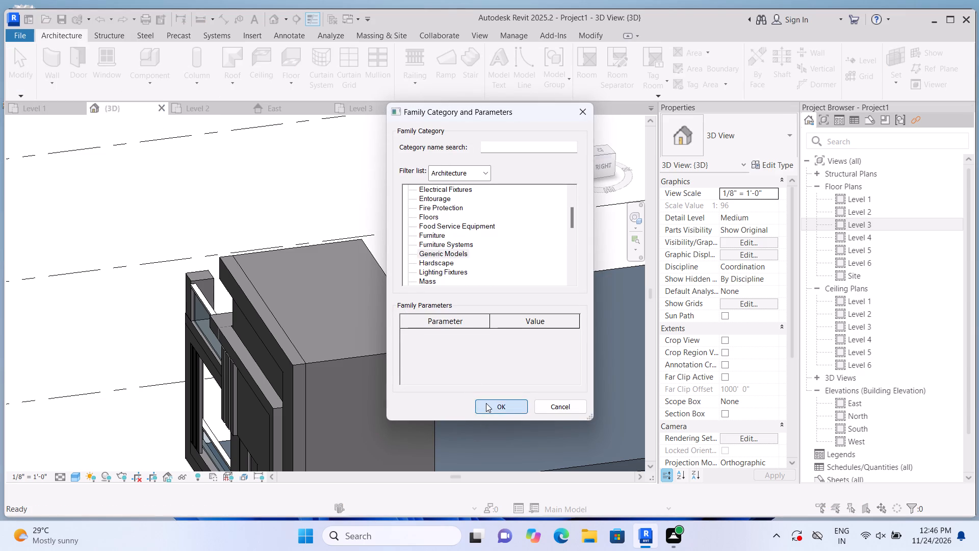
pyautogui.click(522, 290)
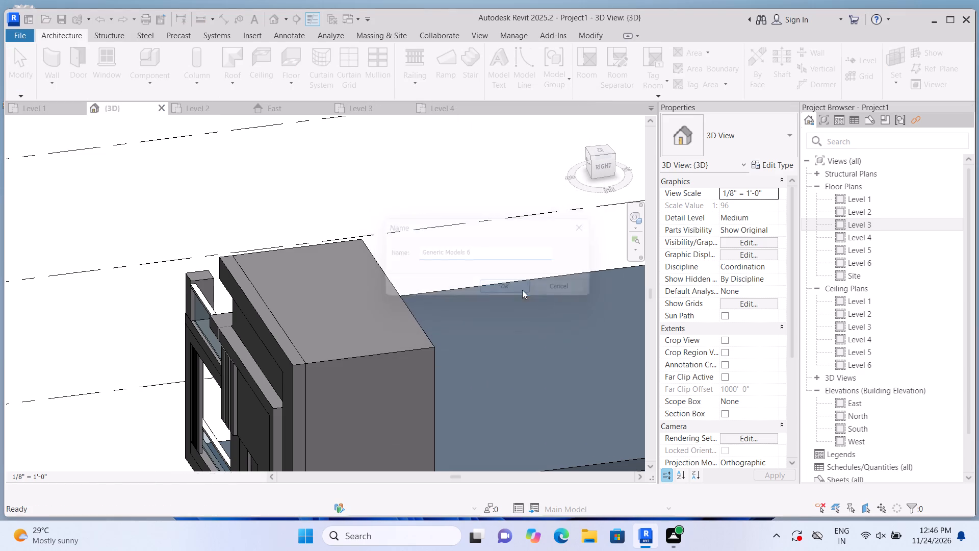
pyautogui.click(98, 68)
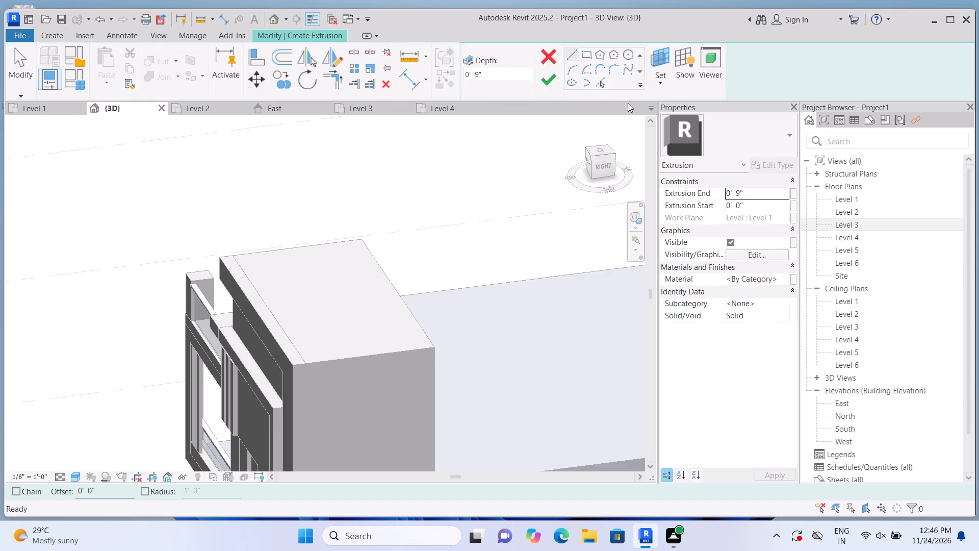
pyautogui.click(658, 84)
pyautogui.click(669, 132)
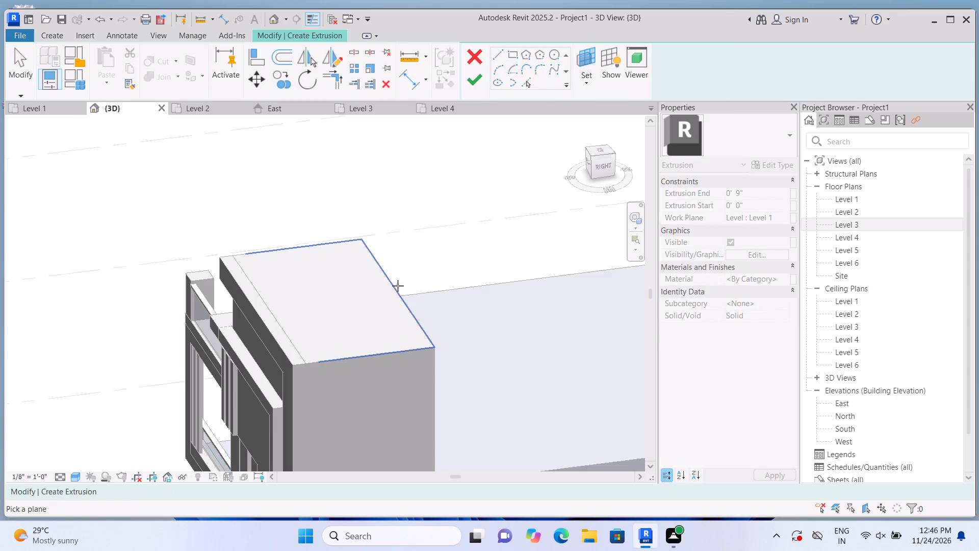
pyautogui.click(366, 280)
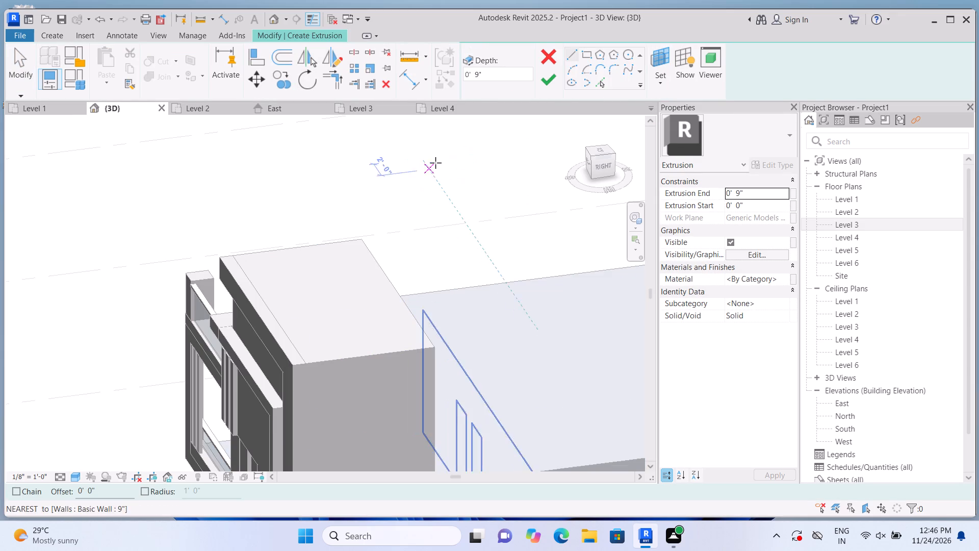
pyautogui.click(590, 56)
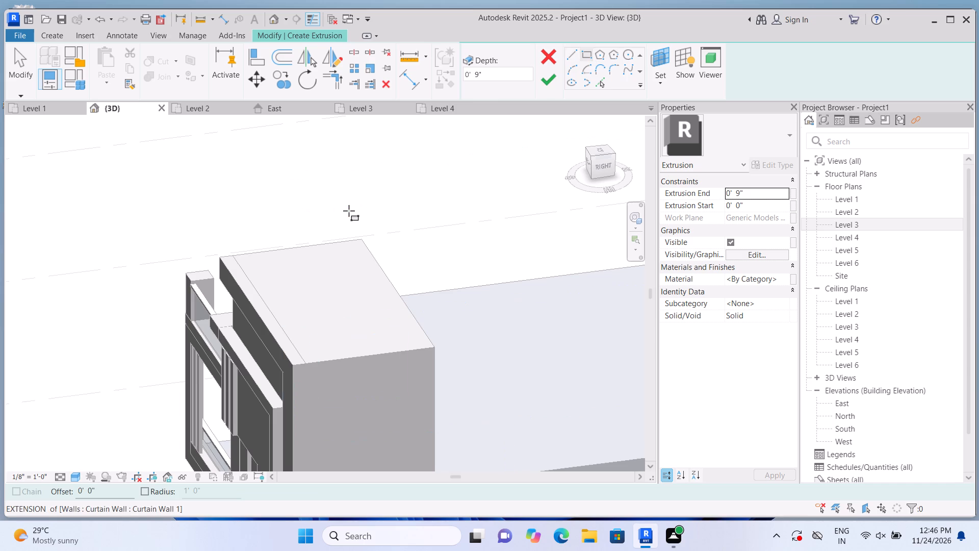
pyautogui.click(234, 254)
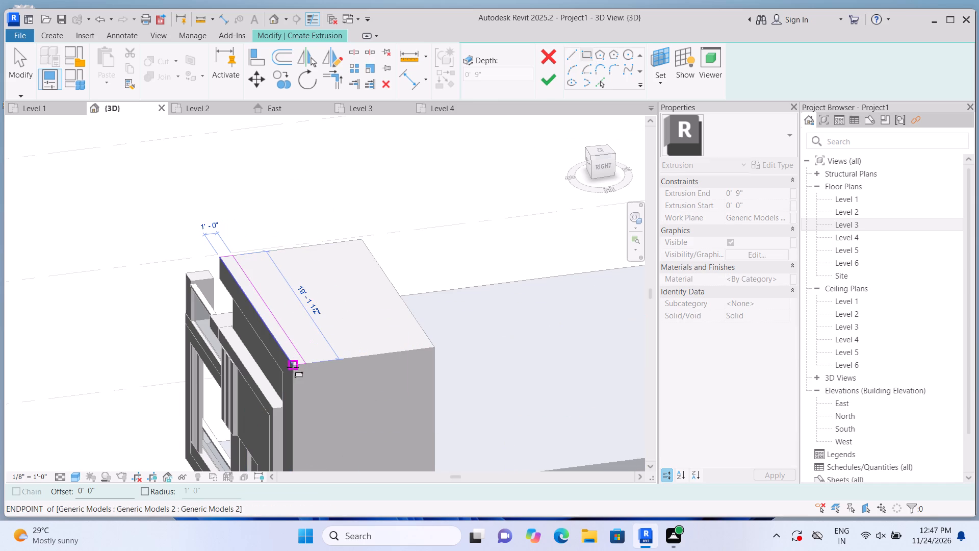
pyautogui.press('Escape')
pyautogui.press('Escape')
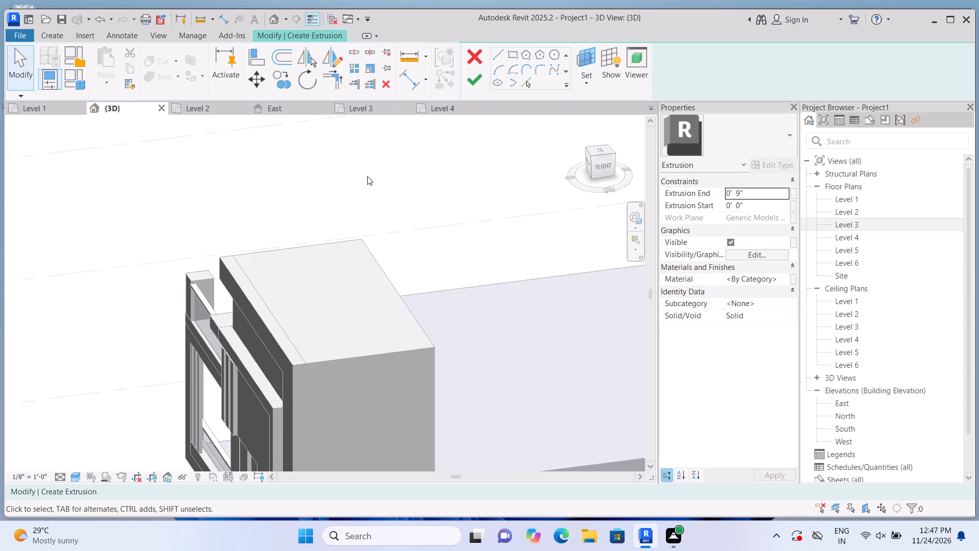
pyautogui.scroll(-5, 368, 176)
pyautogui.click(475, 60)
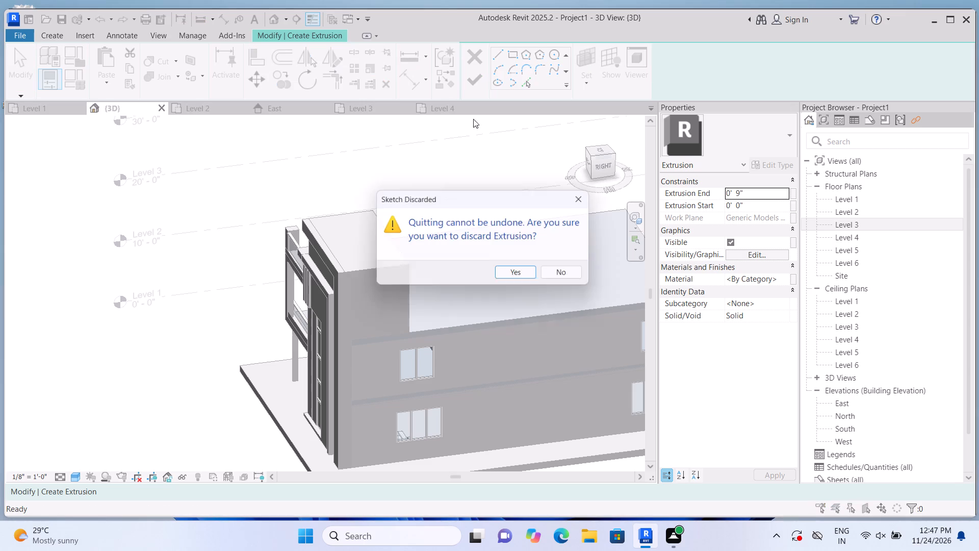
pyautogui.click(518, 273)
# Examine the house massing from the right, back, left and front sides.
pyautogui.scroll(-3, 392, 242)
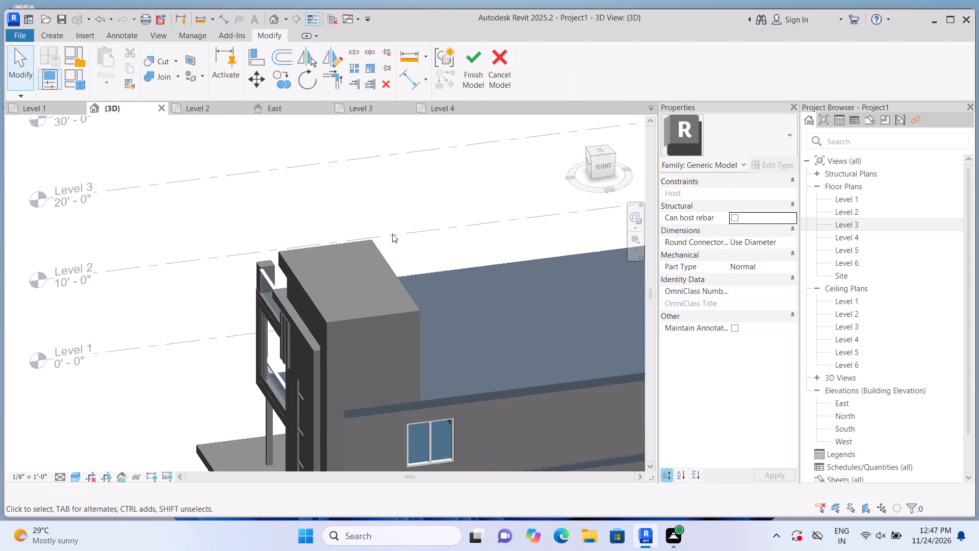
pyautogui.scroll(1, 396, 242)
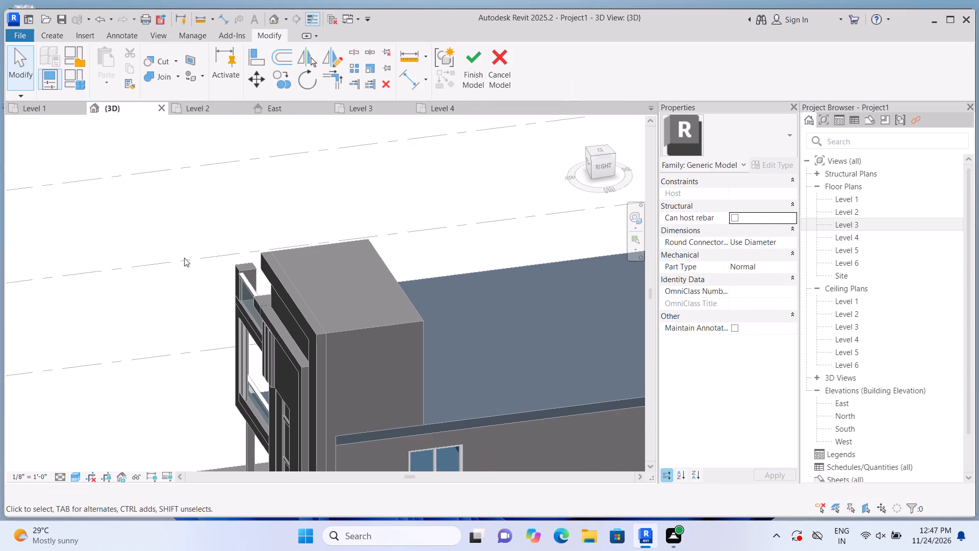
pyautogui.click(609, 166)
pyautogui.click(618, 160)
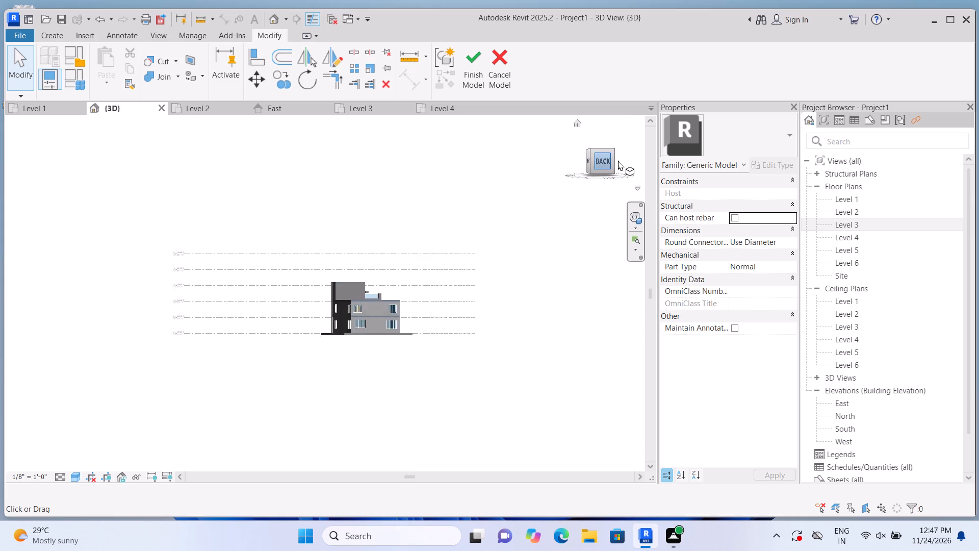
pyautogui.click(618, 160)
pyautogui.click(618, 160)
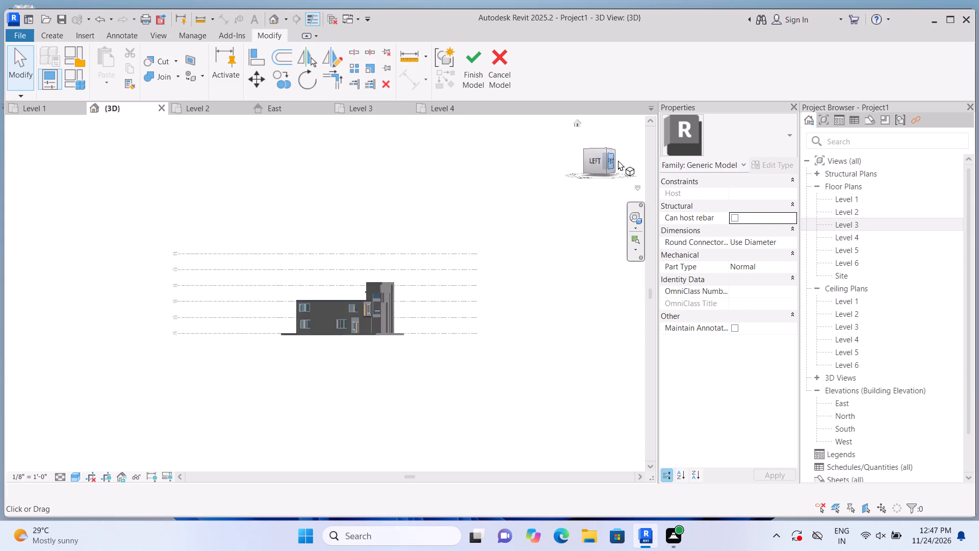
pyautogui.scroll(7, 234, 345)
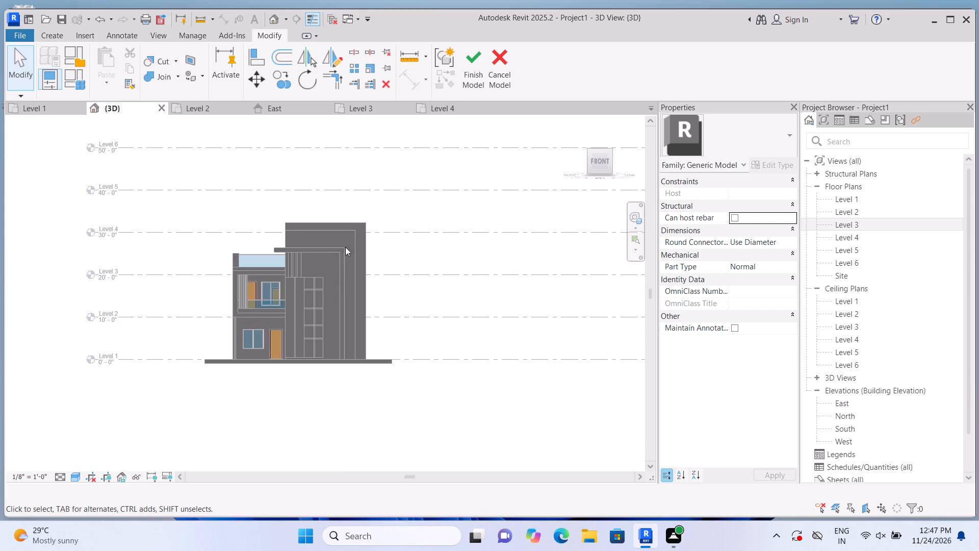
pyautogui.scroll(1, 386, 193)
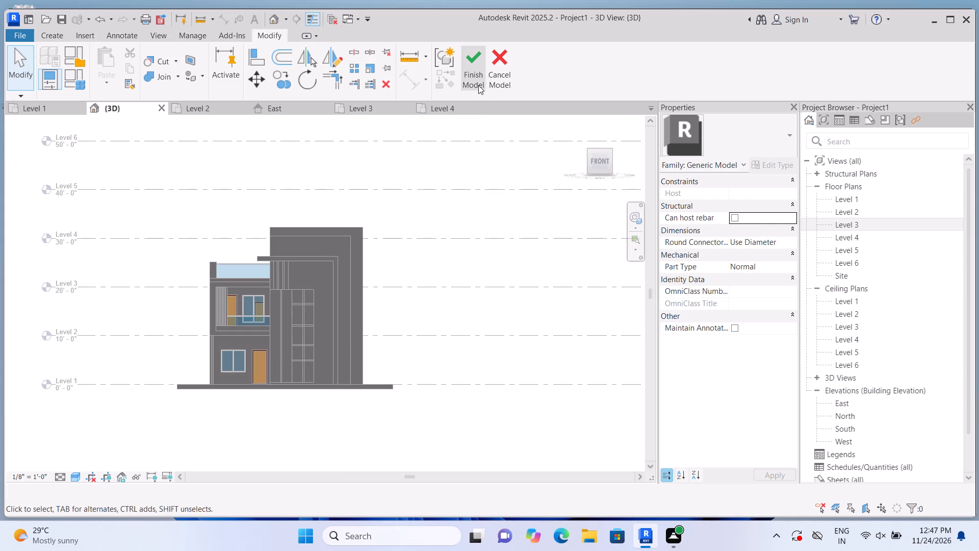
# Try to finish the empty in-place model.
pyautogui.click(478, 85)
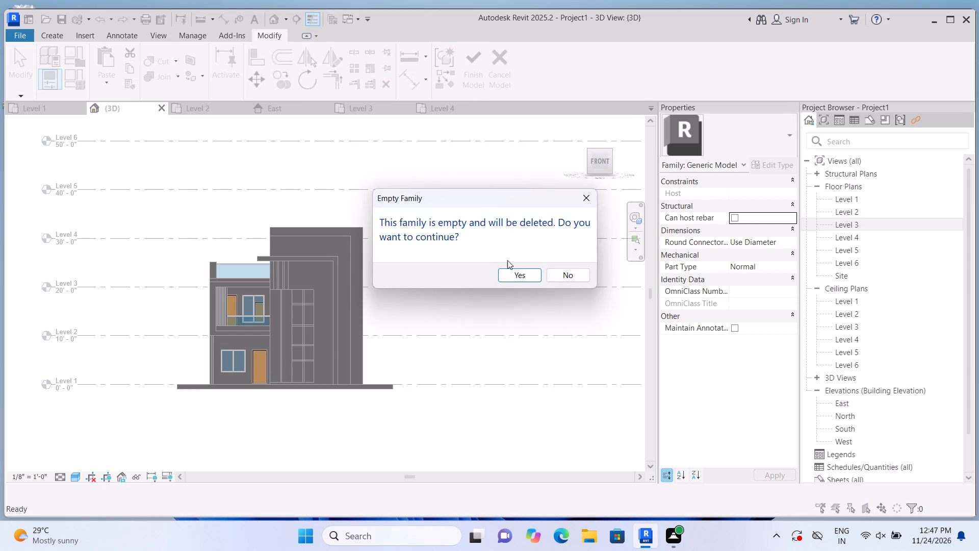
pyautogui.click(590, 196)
# Close the project, saving its changes as the project file "30' x 50' modern" in the English-Imperial folder.
pyautogui.click(966, 24)
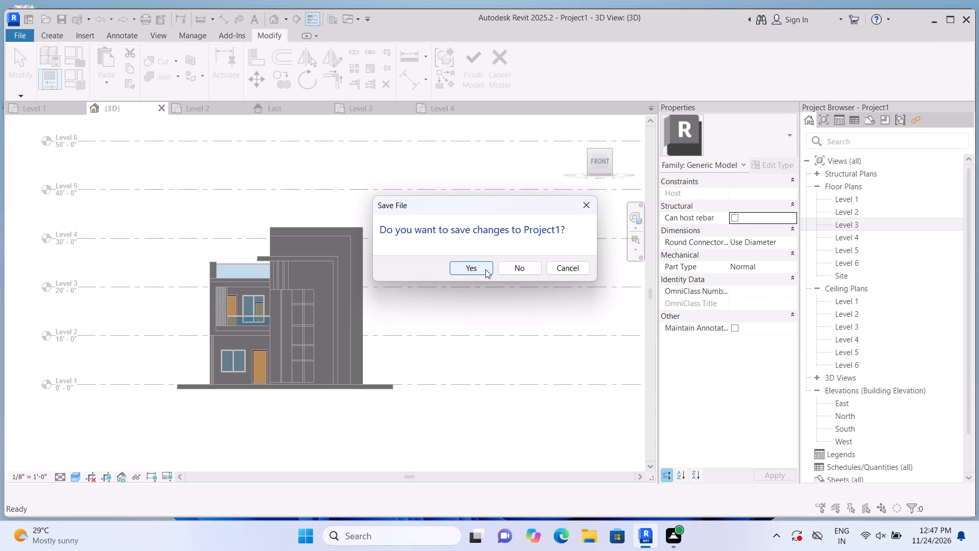
pyautogui.click(484, 268)
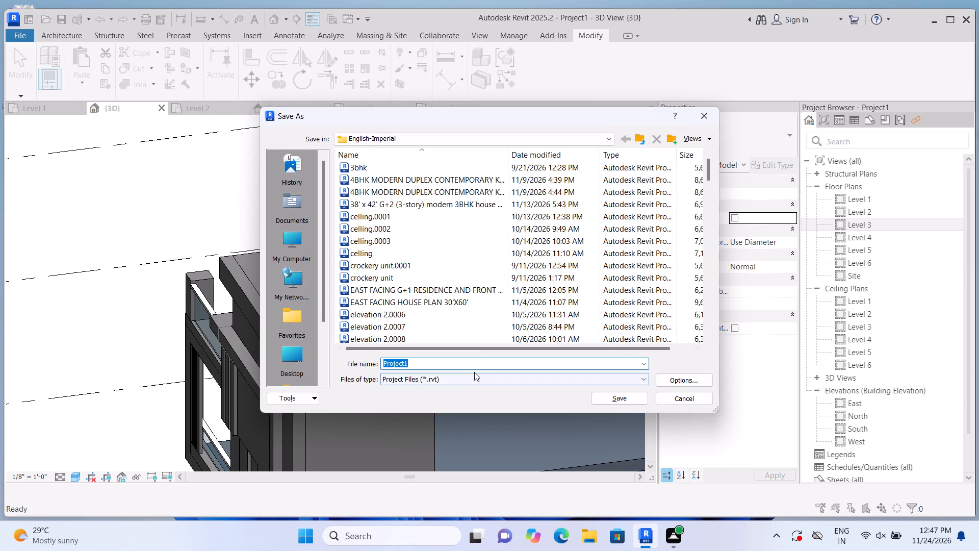
pyautogui.click(475, 361)
pyautogui.press('BackSpace')
pyautogui.press('BackSpace')
pyautogui.press('BackSpace')
pyautogui.press('BackSpace')
pyautogui.press('BackSpace')
pyautogui.press('BackSpace')
pyautogui.press('BackSpace')
pyautogui.press('BackSpace')
pyautogui.press('BackSpace')
pyautogui.press('BackSpace')
pyautogui.press('BackSpace')
pyautogui.press('BackSpace')
pyautogui.press('BackSpace')
pyautogui.press('BackSpace')
pyautogui.press('BackSpace')
pyautogui.press('BackSpace')
pyautogui.press('BackSpace')
pyautogui.press('BackSpace')
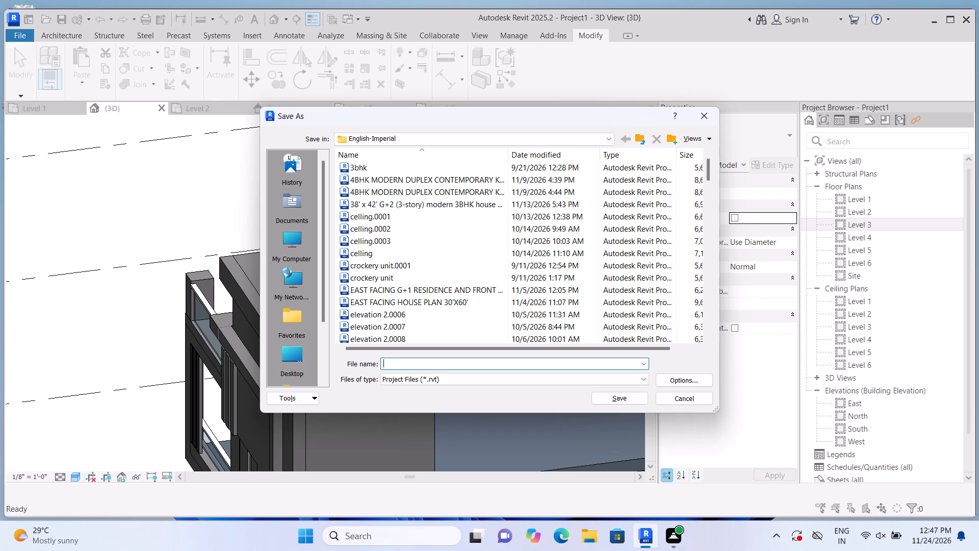
pyautogui.write('30')
pyautogui.write("' x")
pyautogui.press('space')
pyautogui.write("50'")
pyautogui.press('space')
pyautogui.press('m')
pyautogui.press('o')
pyautogui.write('dern')
pyautogui.click(631, 398)
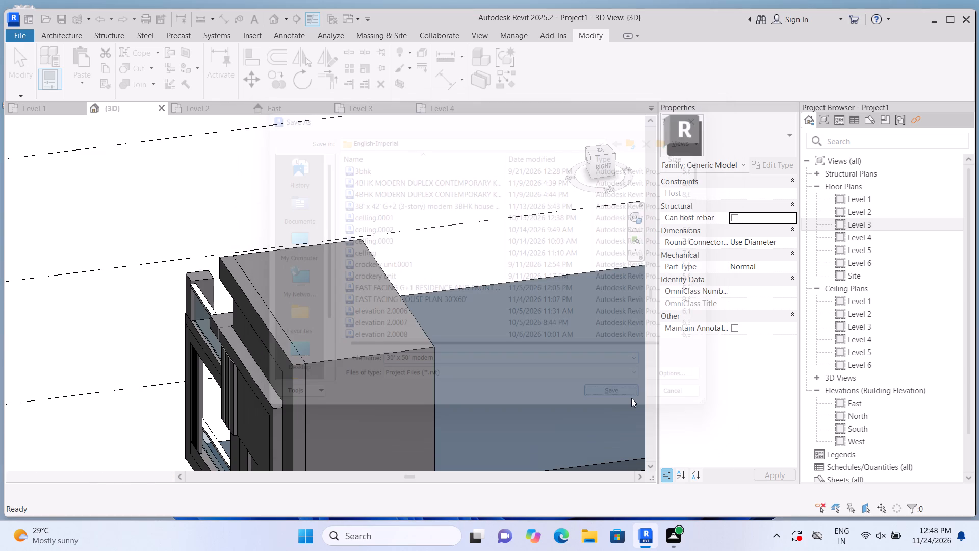
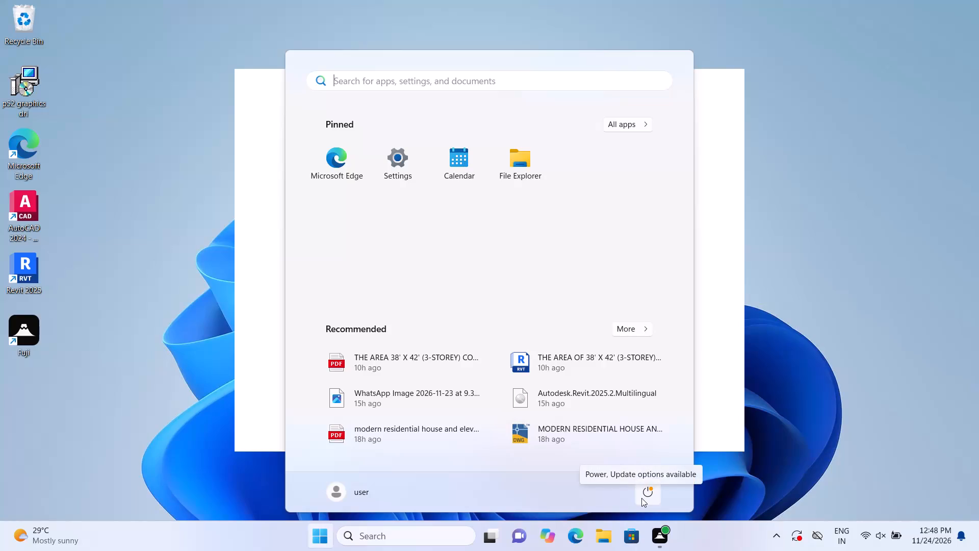
# Switch to Windows and bring up the computer's power options for ending the session.
pyautogui.click(641, 498)
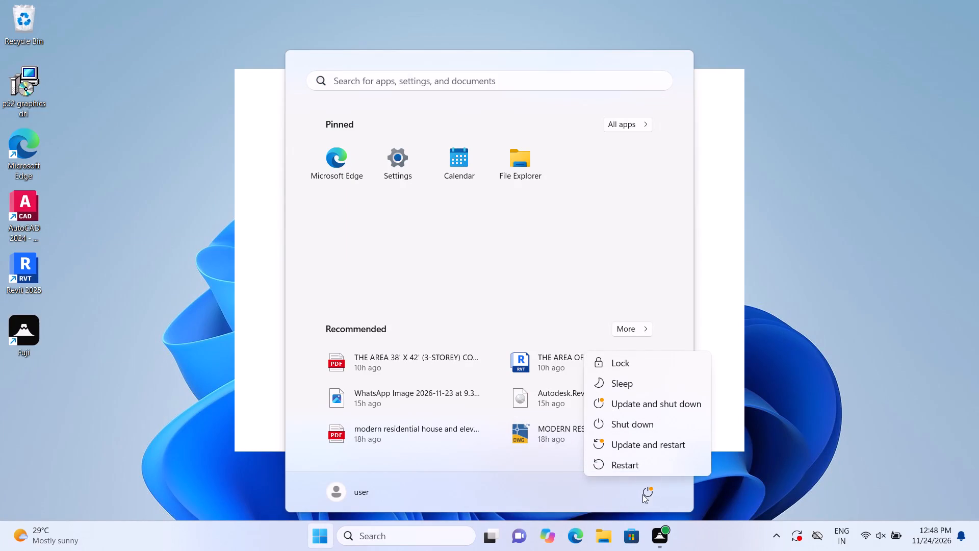
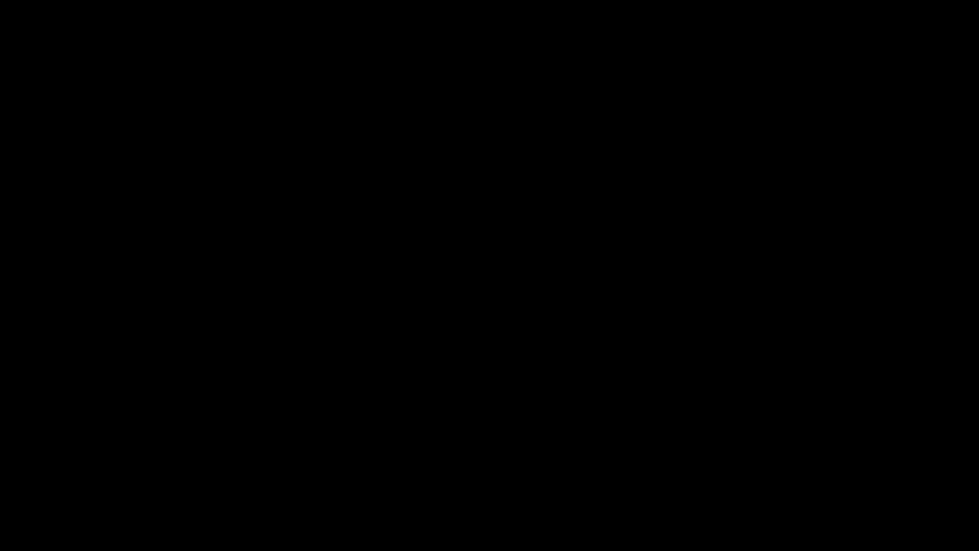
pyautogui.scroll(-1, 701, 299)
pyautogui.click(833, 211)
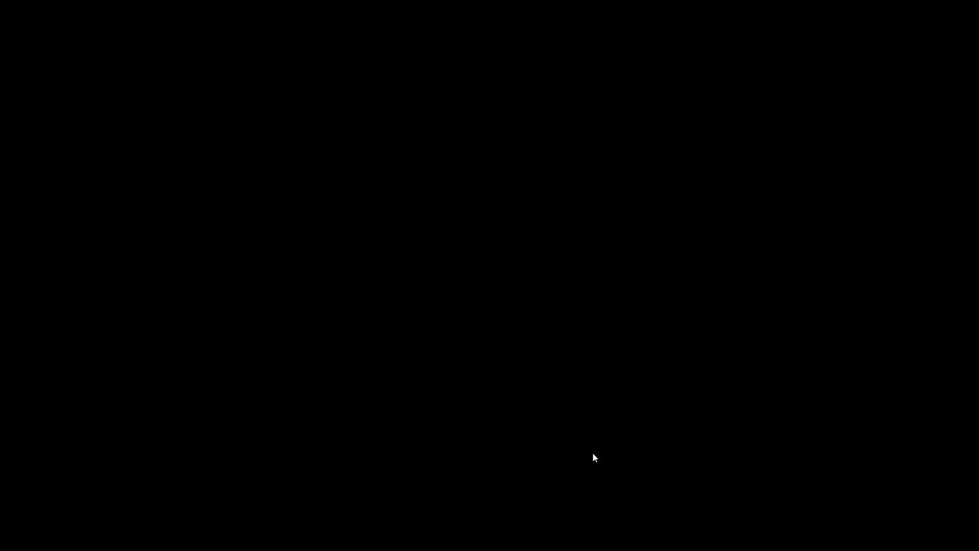
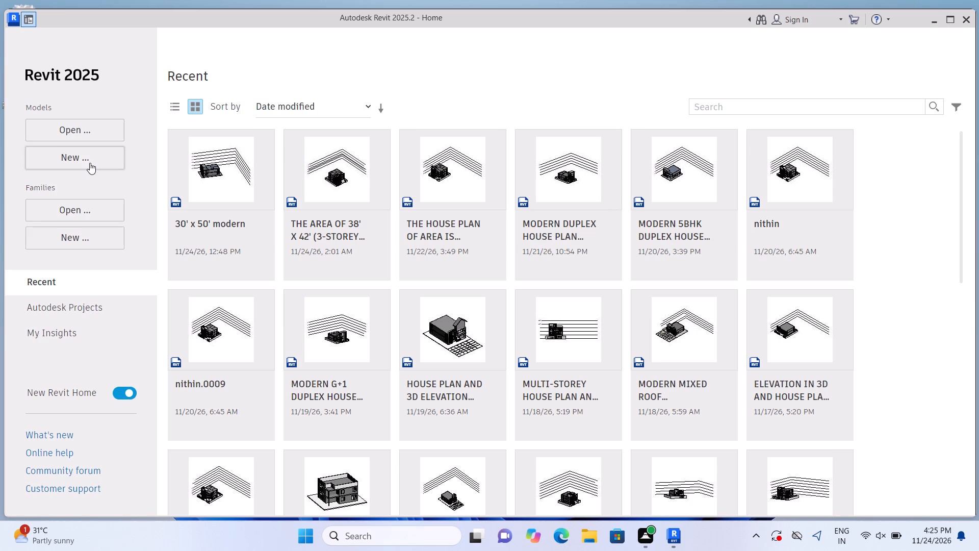
# Open the 30' x 50' modern project from the recent models and bring the house up close in its 3D view.
pyautogui.tripleClick(218, 158)
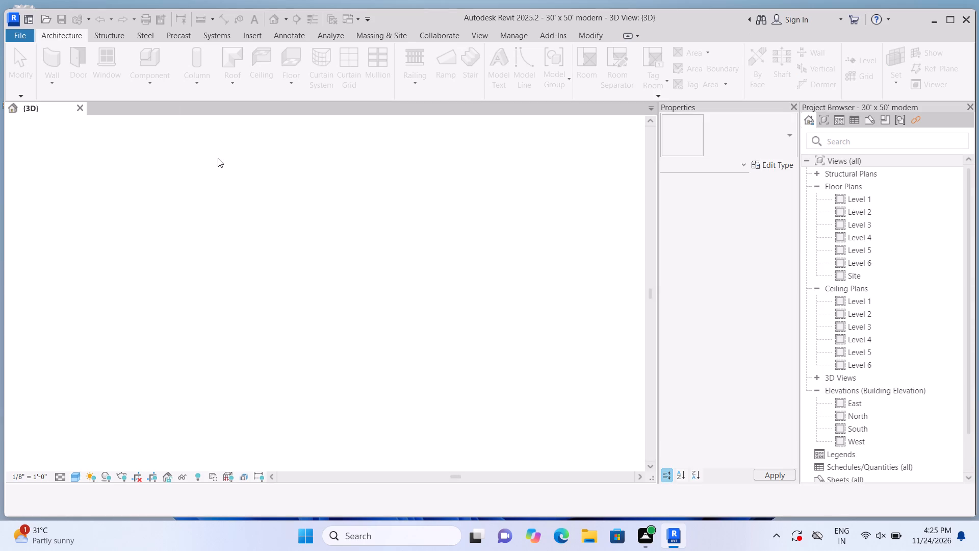
pyautogui.scroll(1, 242, 399)
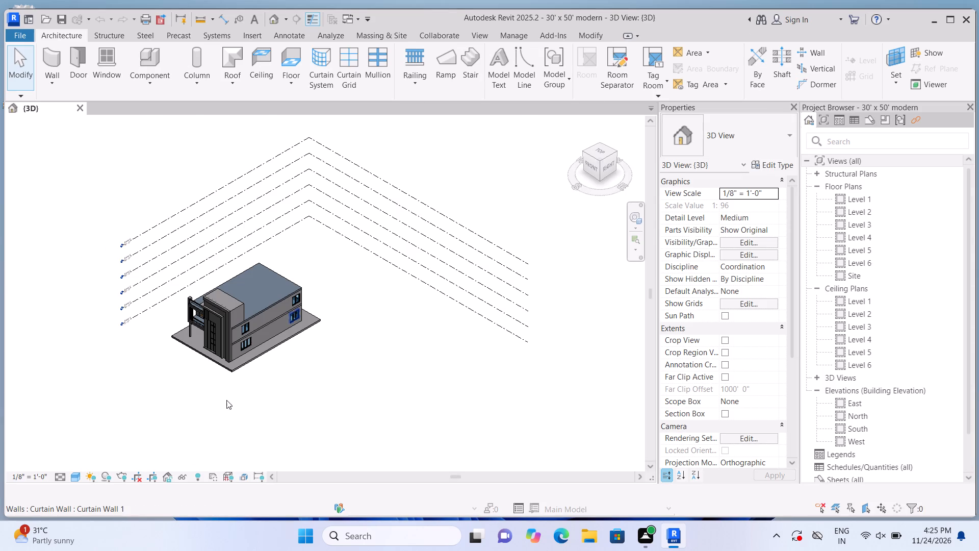
pyautogui.scroll(8, 226, 400)
pyautogui.scroll(-1, 176, 332)
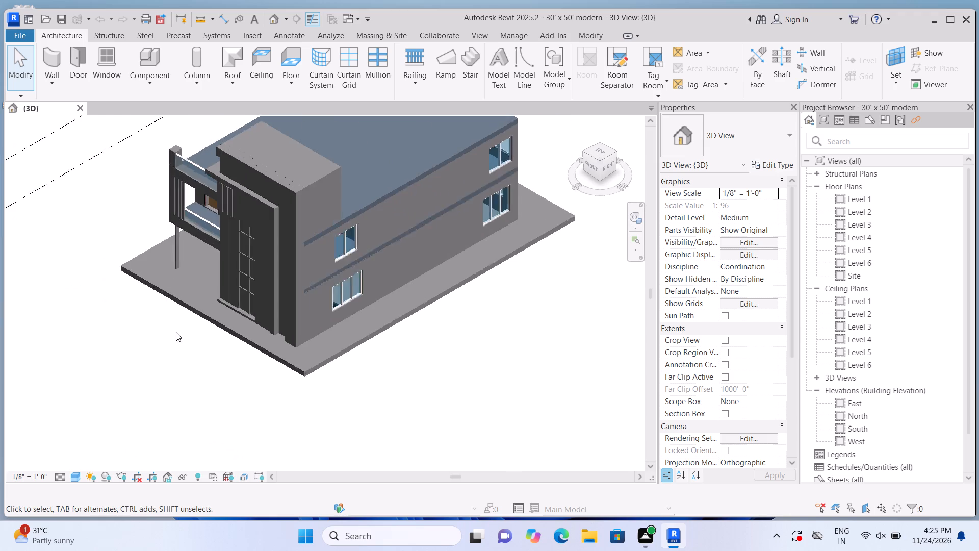
pyautogui.scroll(-1, 176, 332)
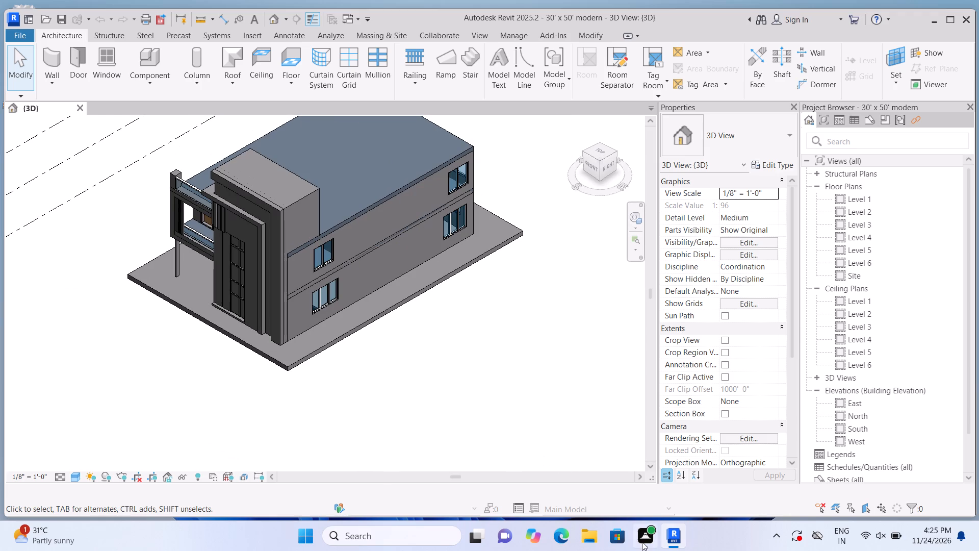
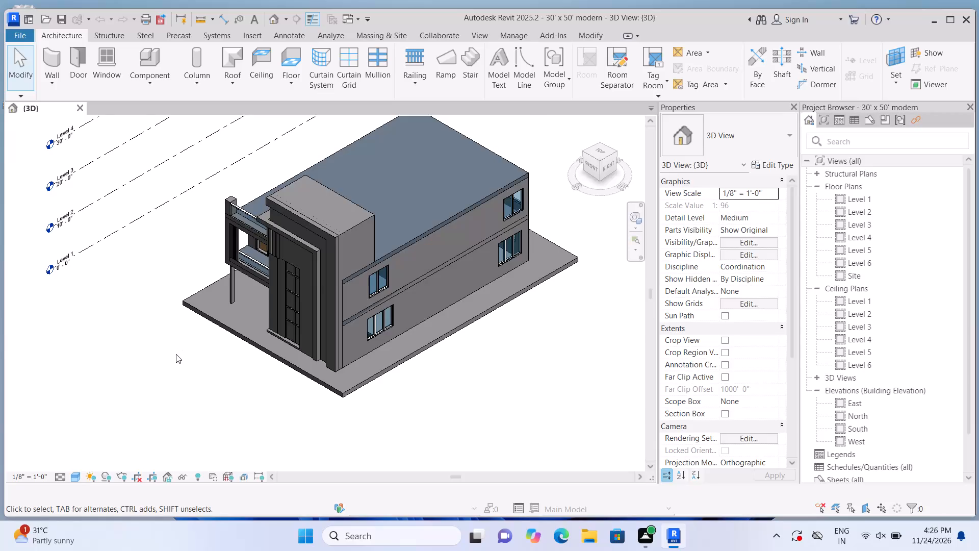
# Examine the house's exterior in 3D from the left side and front, including the side windows, balconies and front tower.
pyautogui.scroll(-1, 171, 356)
pyautogui.keyDown('shift'); pyautogui.moveTo(142, 354); pyautogui.dragTo(138, 349, button='middle'); pyautogui.keyUp('shift')
pyautogui.keyDown('shift'); pyautogui.moveTo(120, 372); pyautogui.dragTo(299, 330, button='middle'); pyautogui.keyUp('shift')
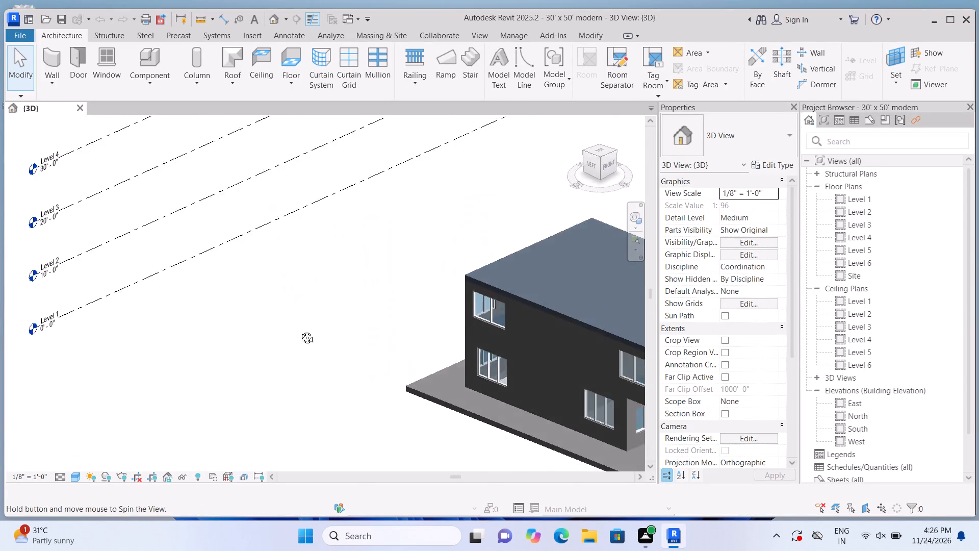
pyautogui.keyDown('shift'); pyautogui.moveTo(299, 330); pyautogui.dragTo(274, 298, button='middle'); pyautogui.keyUp('shift')
pyautogui.moveTo(261, 303); pyautogui.dragTo(137, 285, button='middle')
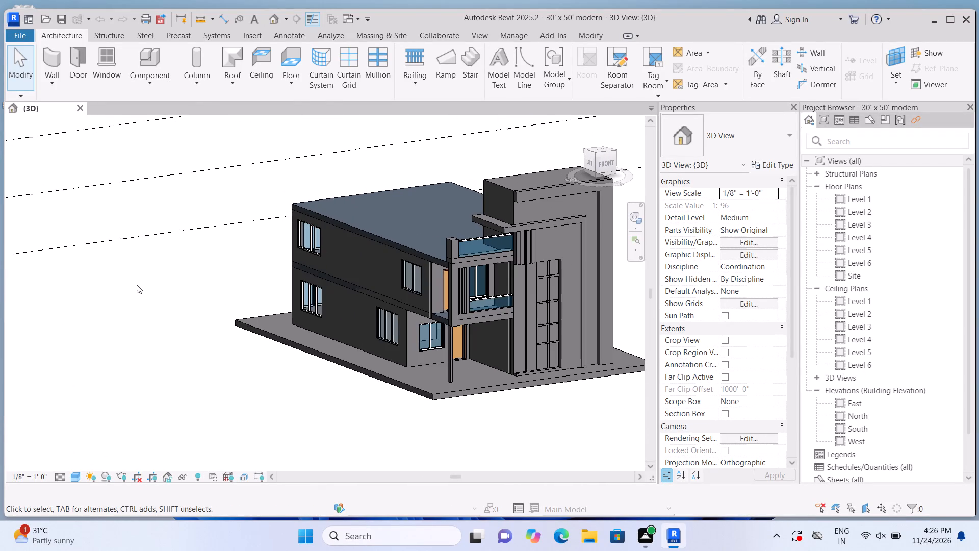
pyautogui.scroll(-1, 213, 341)
pyautogui.scroll(2, 514, 387)
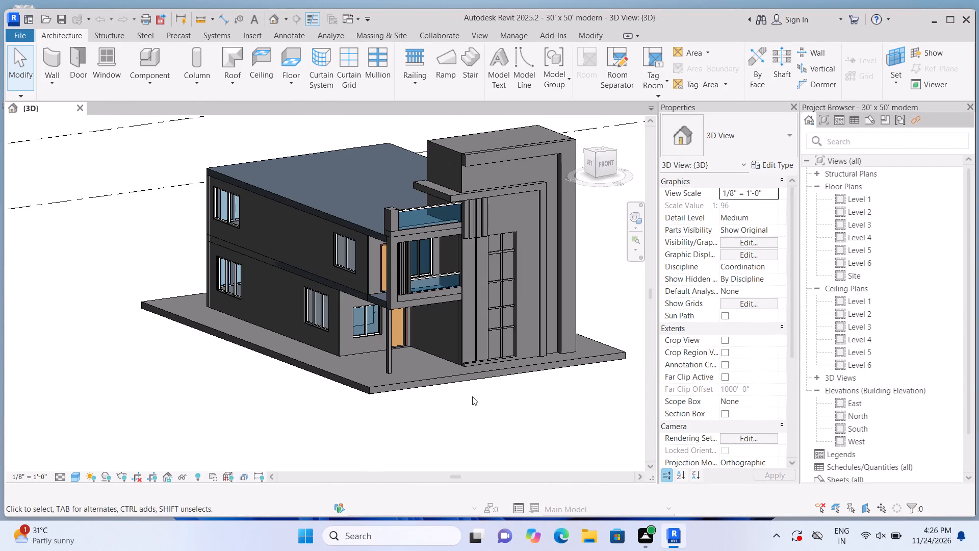
pyautogui.scroll(5, 516, 186)
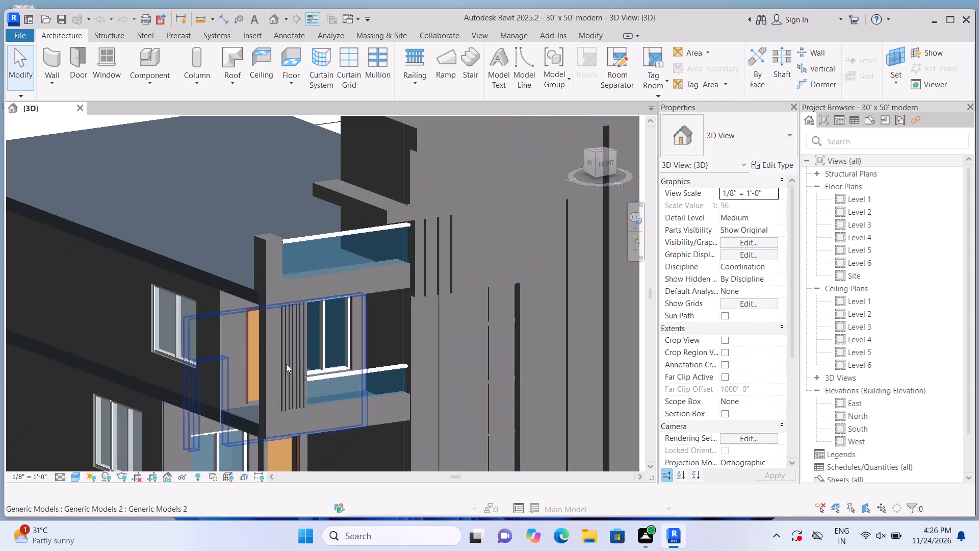
pyautogui.scroll(-5, 278, 268)
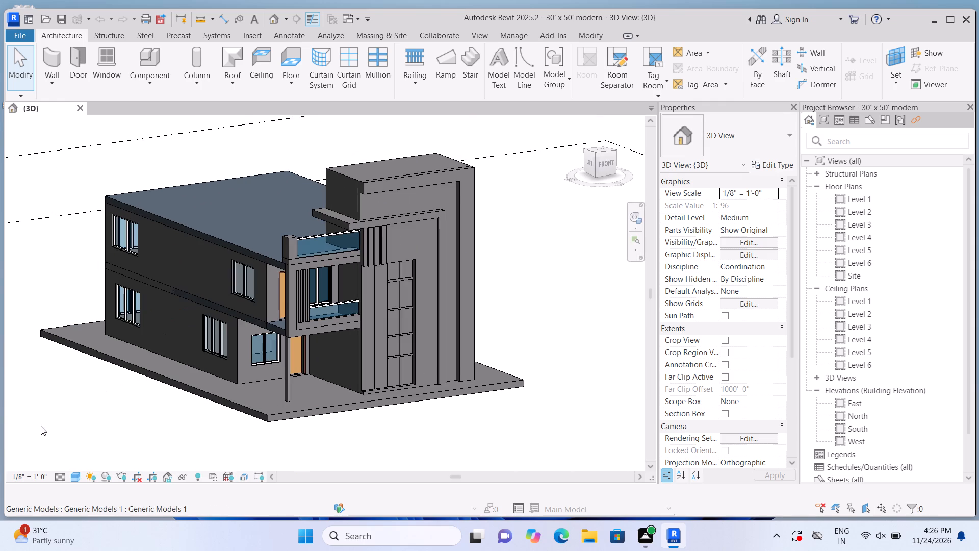
pyautogui.keyDown('shift'); pyautogui.moveTo(41, 426); pyautogui.dragTo(84, 441, button='middle'); pyautogui.keyUp('shift')
pyautogui.scroll(-1, 84, 441)
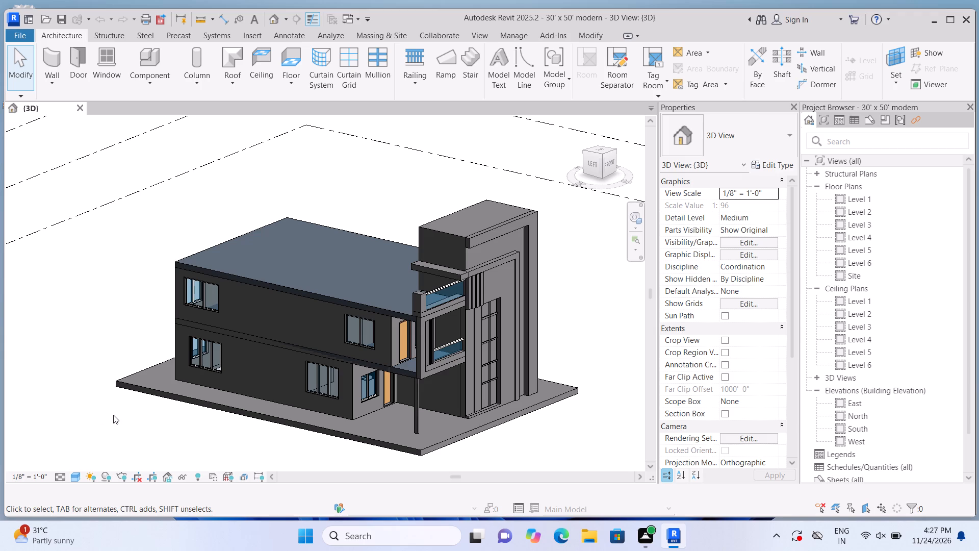
pyautogui.scroll(-2, 246, 352)
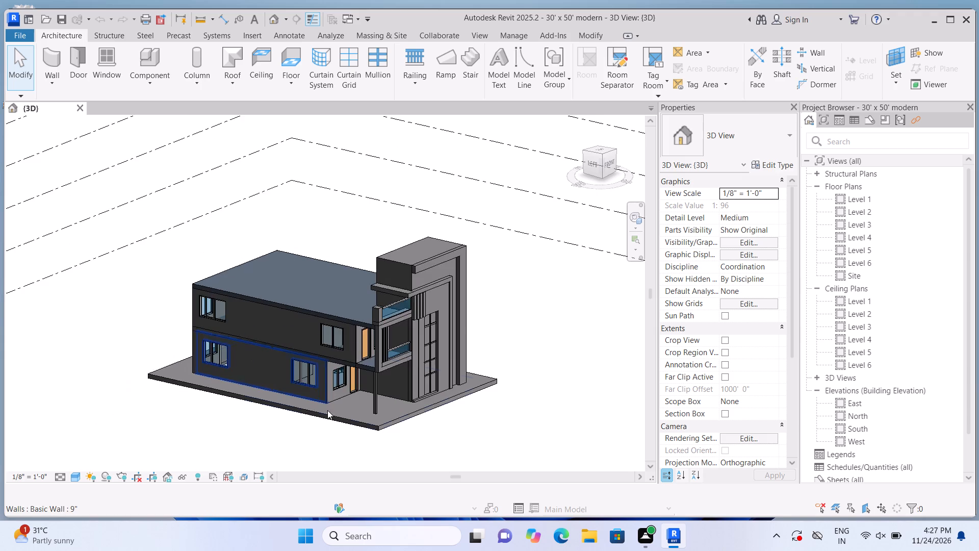
# Inspect the front-left corner up close, covering the glass-railed balconies, support column, entrance and tall gridded facade panel.
pyautogui.scroll(3, 379, 400)
pyautogui.scroll(3, 468, 341)
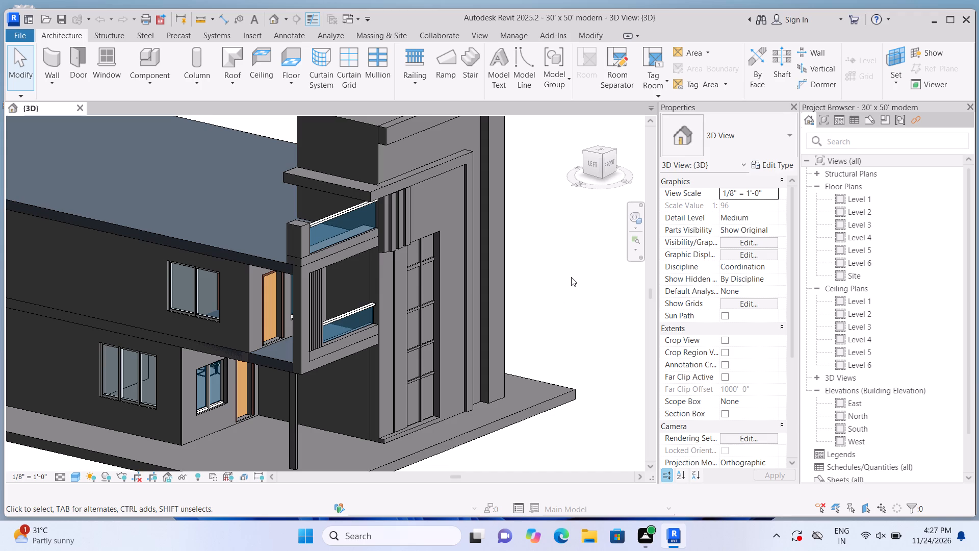
pyautogui.scroll(-7, 571, 277)
pyautogui.scroll(5, 533, 347)
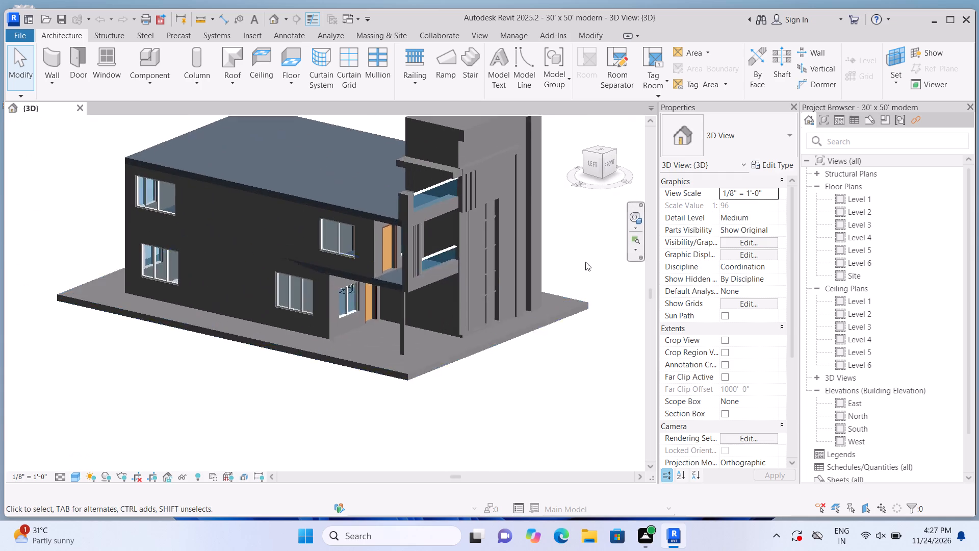
pyautogui.scroll(3, 585, 262)
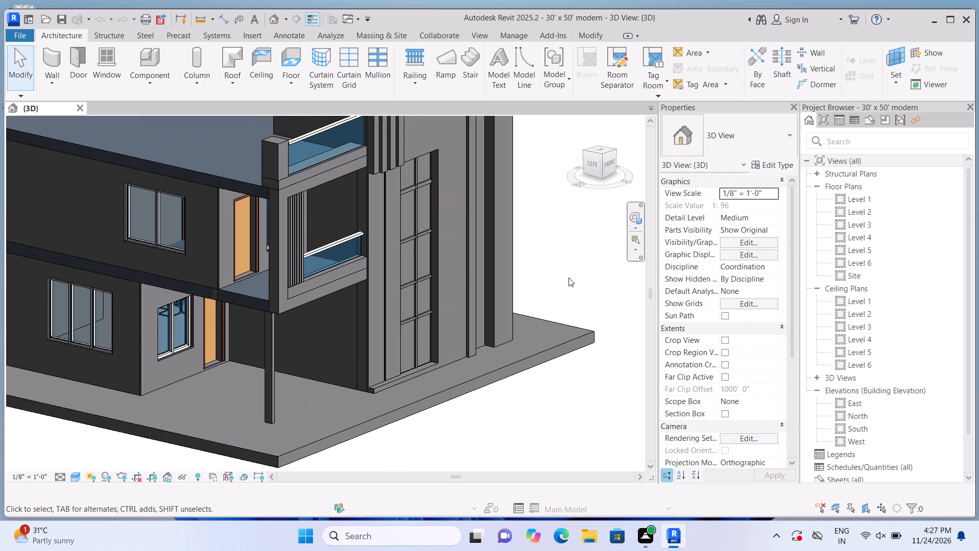
pyautogui.scroll(-2, 569, 277)
pyautogui.moveTo(570, 277); pyautogui.dragTo(563, 305, button='middle')
pyautogui.scroll(1, 562, 301)
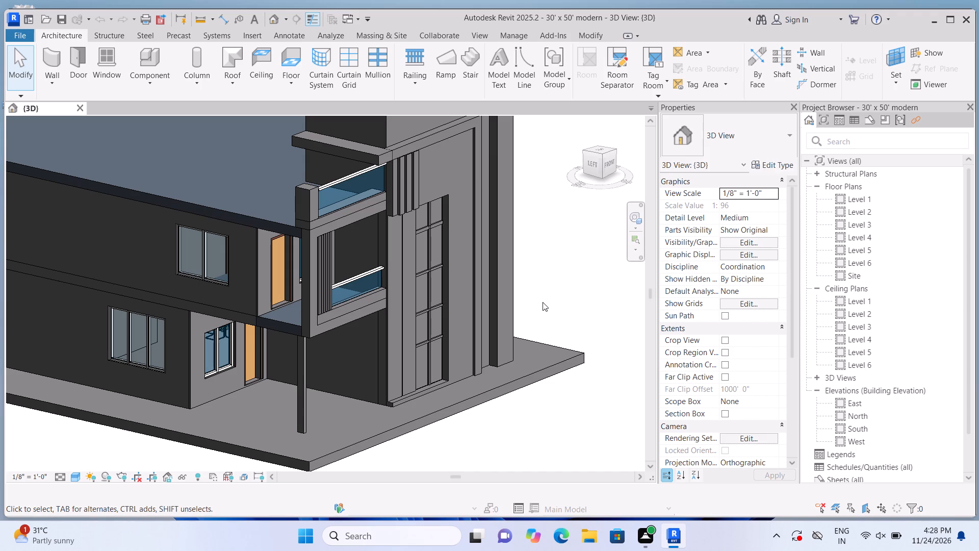
pyautogui.scroll(-6, 542, 304)
pyautogui.scroll(6, 530, 359)
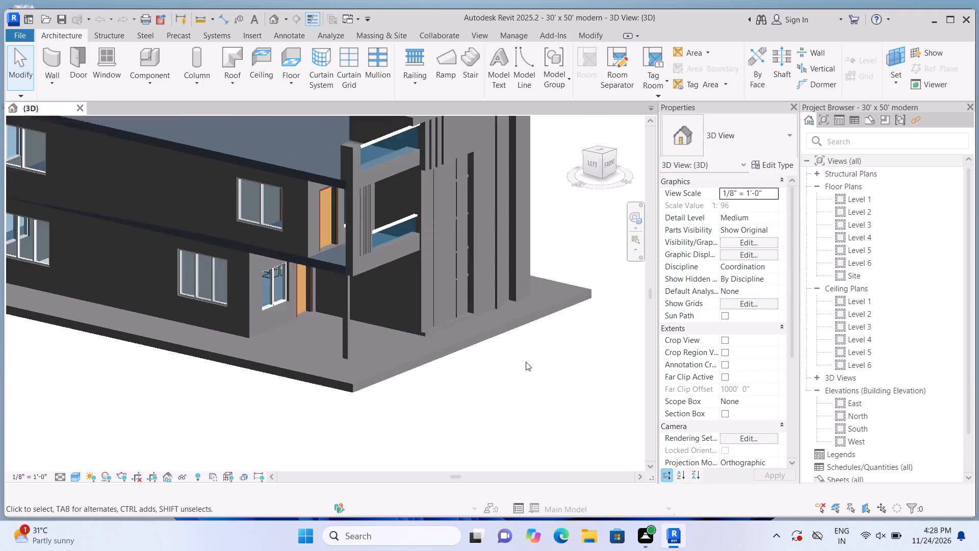
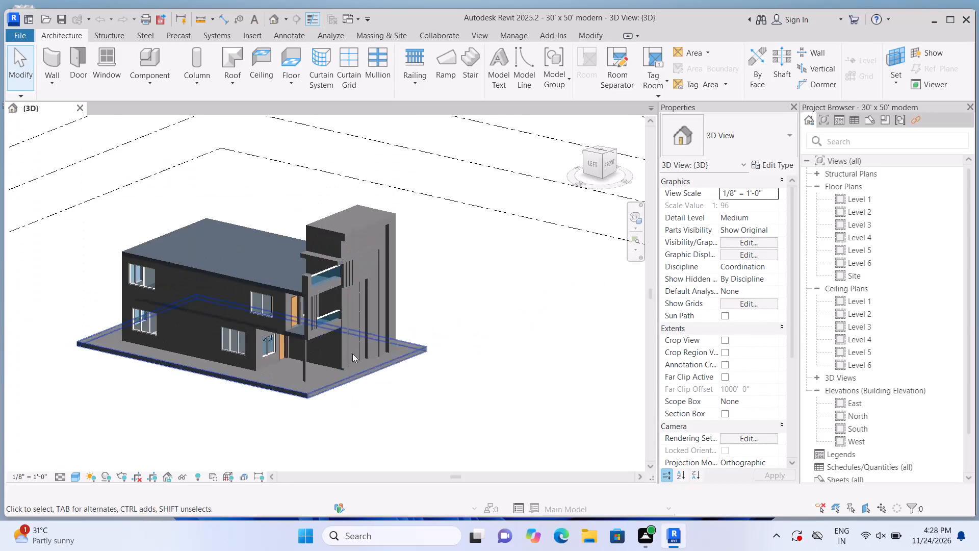
# Start an in-place component in the Generic Models category for the top of the front tower, keeping the suggested name.
pyautogui.scroll(2, 359, 264)
pyautogui.scroll(1, 461, 305)
pyautogui.keyDown('shift'); pyautogui.moveTo(488, 306); pyautogui.dragTo(292, 378, button='middle'); pyautogui.keyUp('shift')
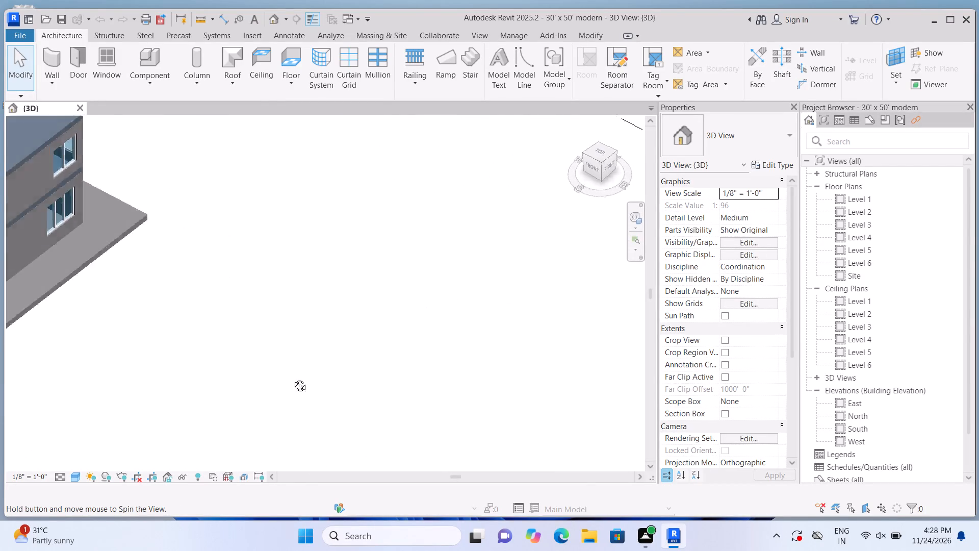
pyautogui.keyDown('shift'); pyautogui.moveTo(292, 378); pyautogui.dragTo(262, 321, button='middle'); pyautogui.keyUp('shift')
pyautogui.scroll(-7, 272, 311)
pyautogui.moveTo(268, 332); pyautogui.dragTo(390, 418, button='middle')
pyautogui.scroll(2, 389, 418)
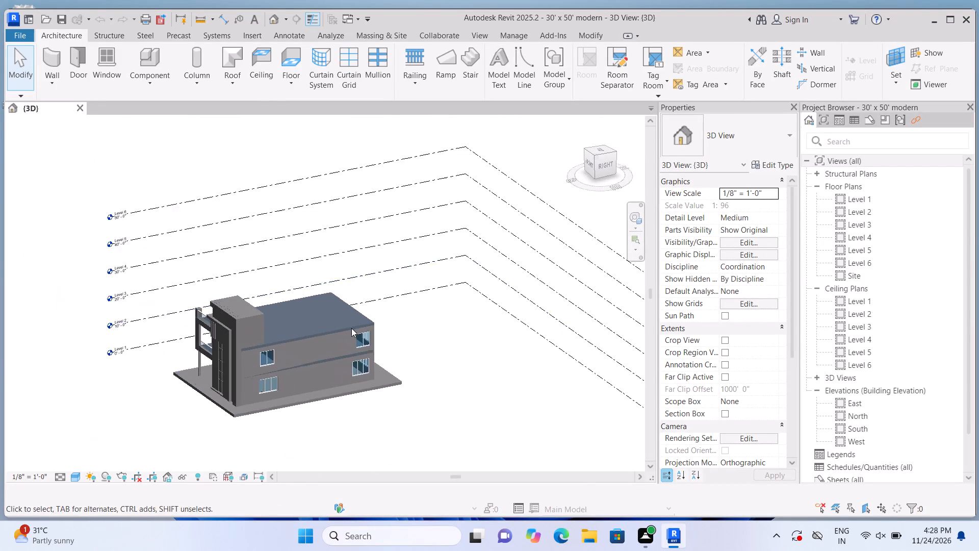
pyautogui.scroll(9, 351, 328)
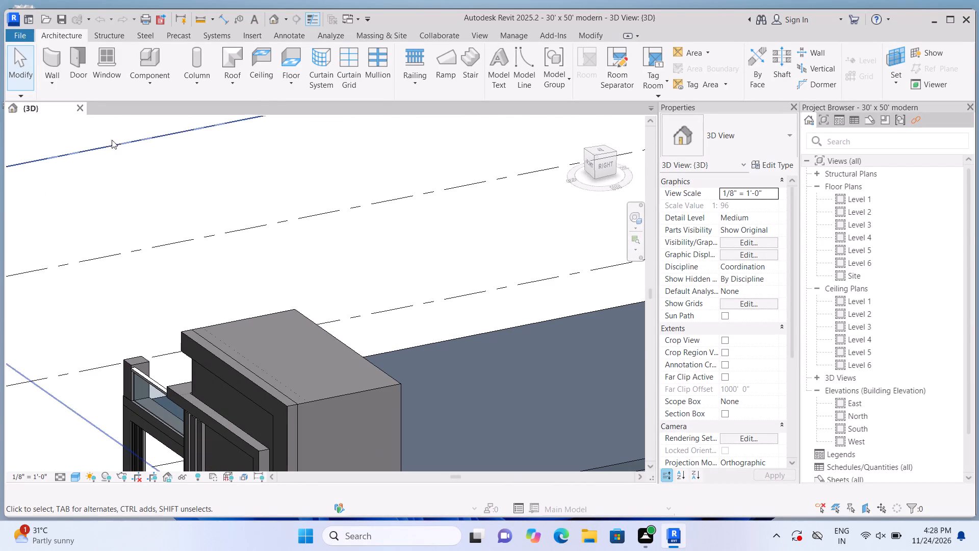
pyautogui.click(152, 83)
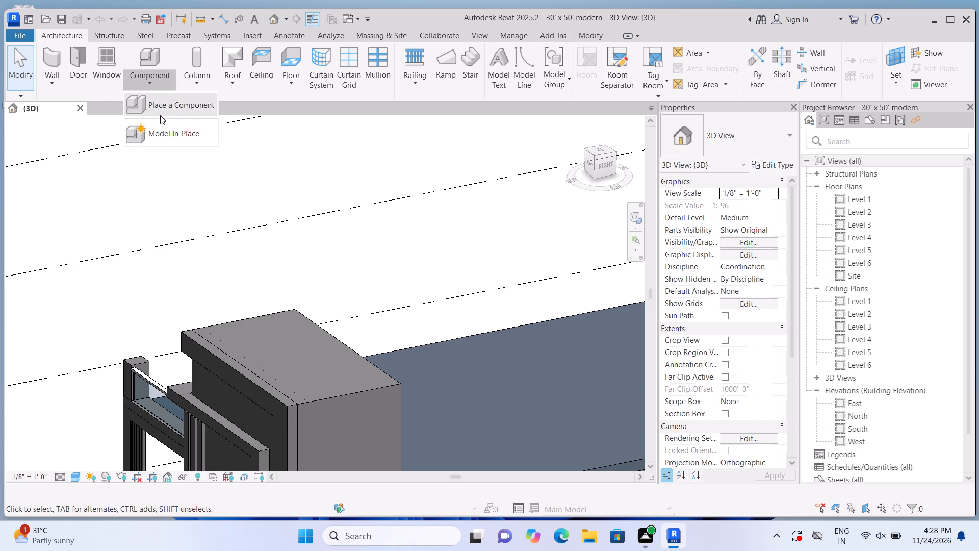
pyautogui.click(166, 135)
pyautogui.scroll(-8, 460, 214)
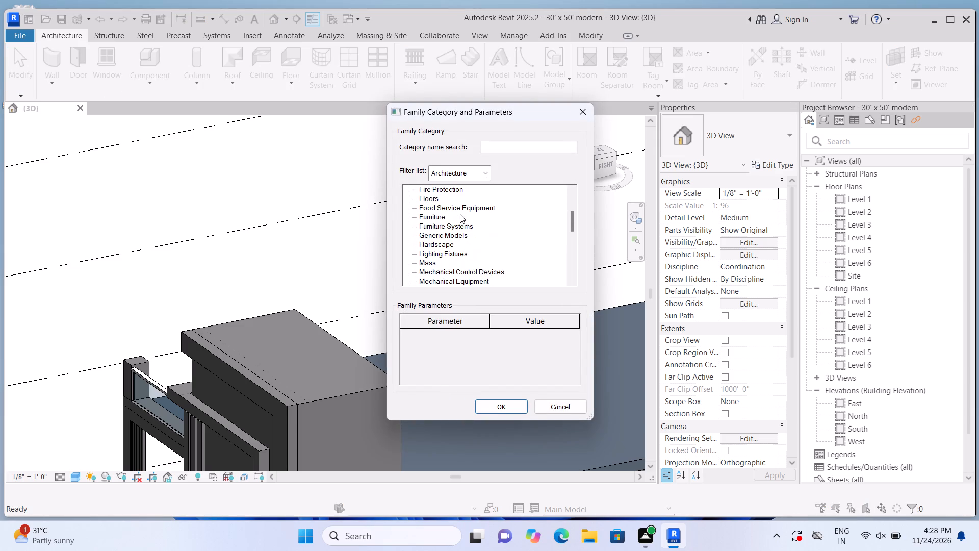
pyautogui.scroll(-1, 462, 258)
pyautogui.click(459, 228)
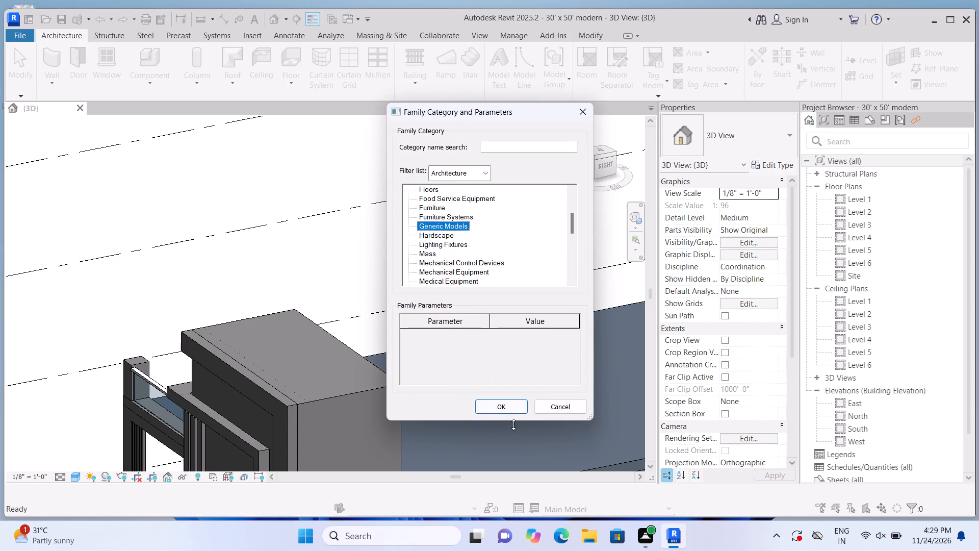
pyautogui.click(508, 410)
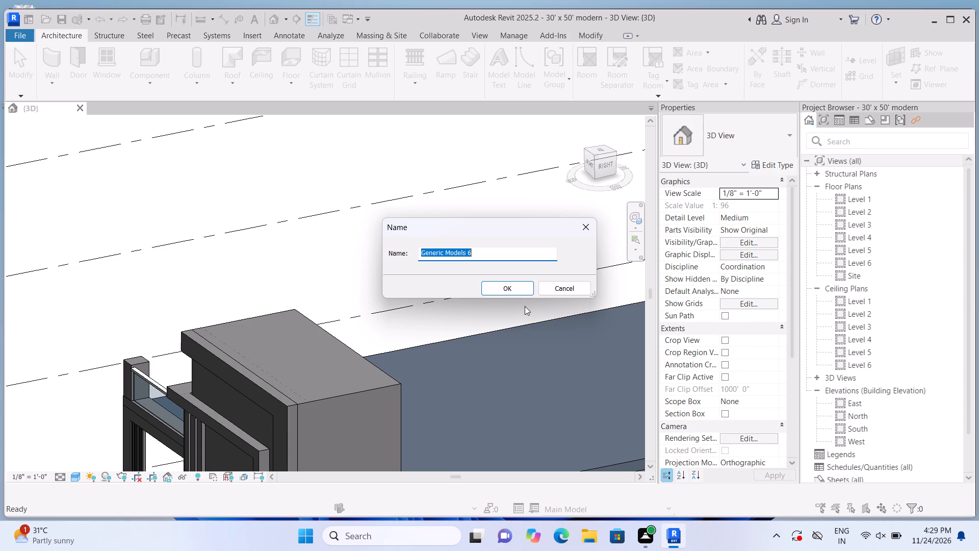
pyautogui.click(506, 280)
pyautogui.click(506, 290)
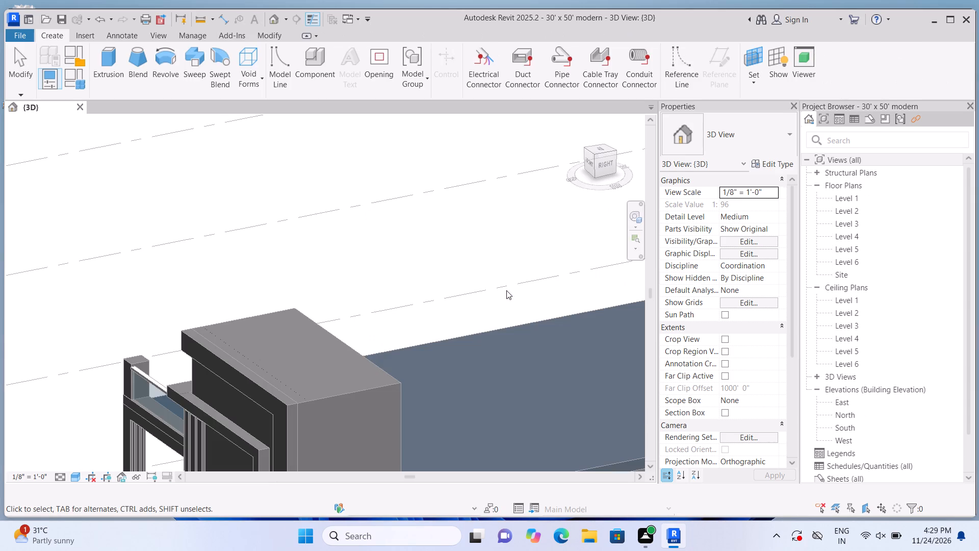
# Extrude a rectangular strip about 19' long and 1' wide on the tower's roof face, along its front edge.
pyautogui.click(96, 76)
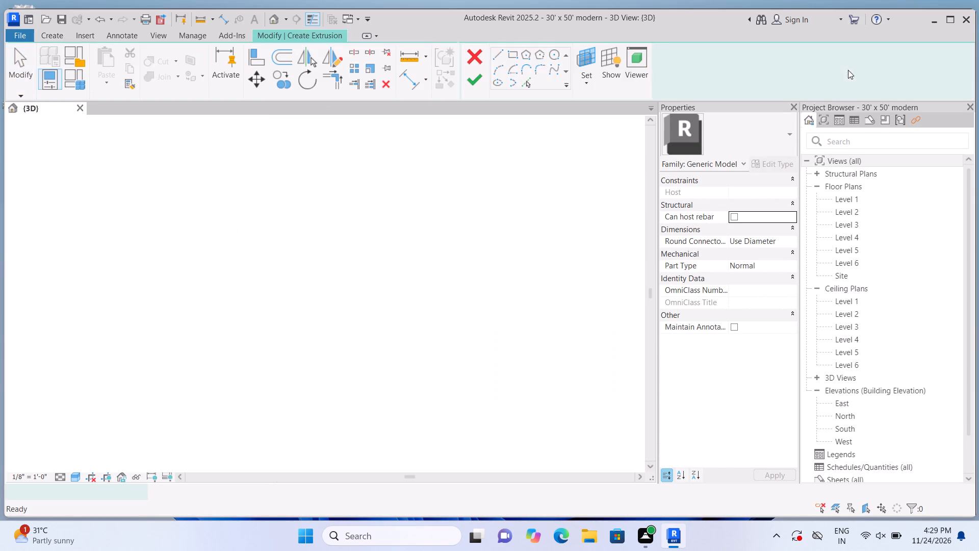
pyautogui.click(660, 77)
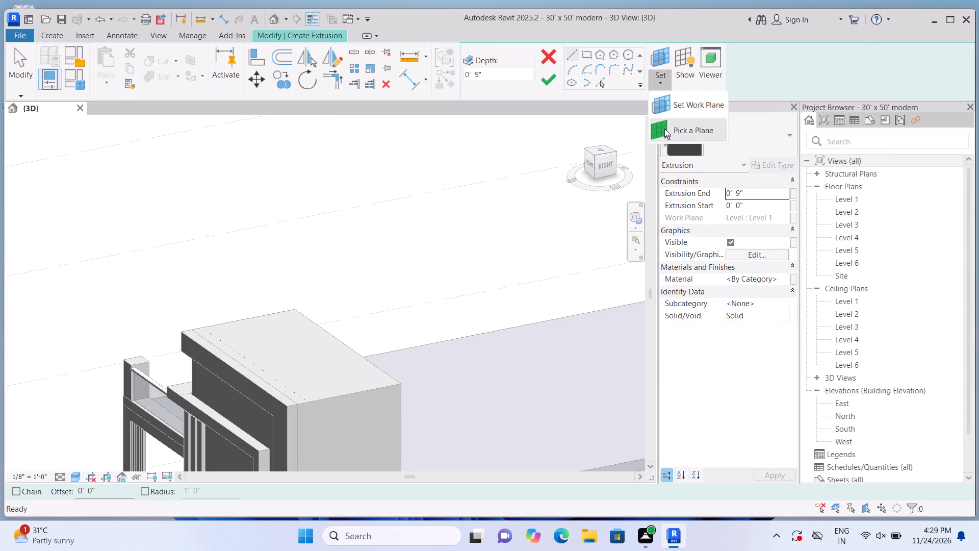
pyautogui.click(664, 129)
pyautogui.scroll(1, 403, 293)
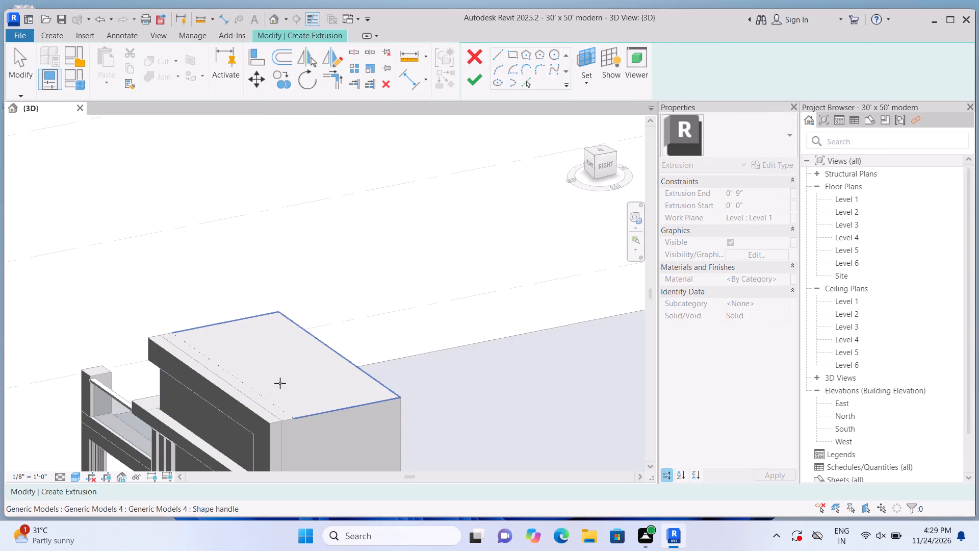
pyautogui.click(280, 383)
pyautogui.click(590, 55)
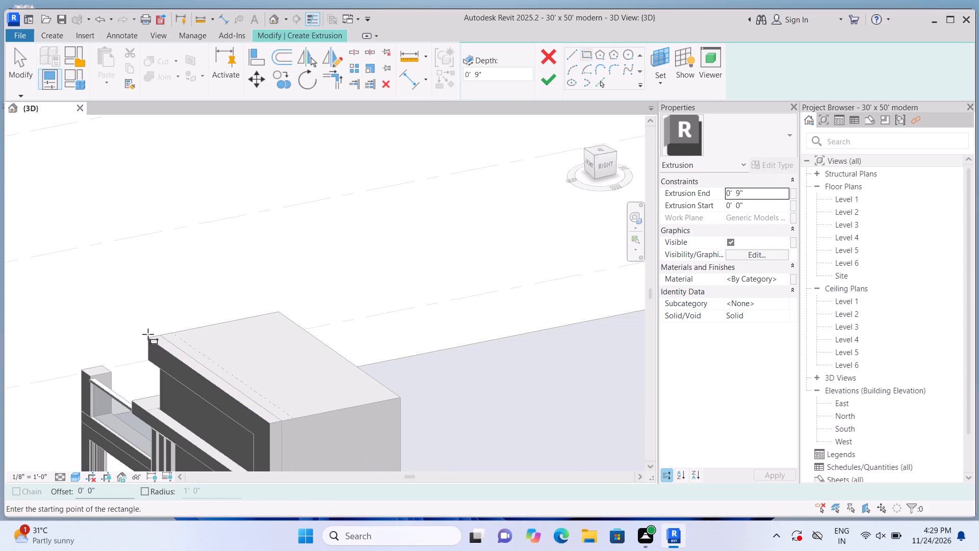
pyautogui.scroll(4, 151, 342)
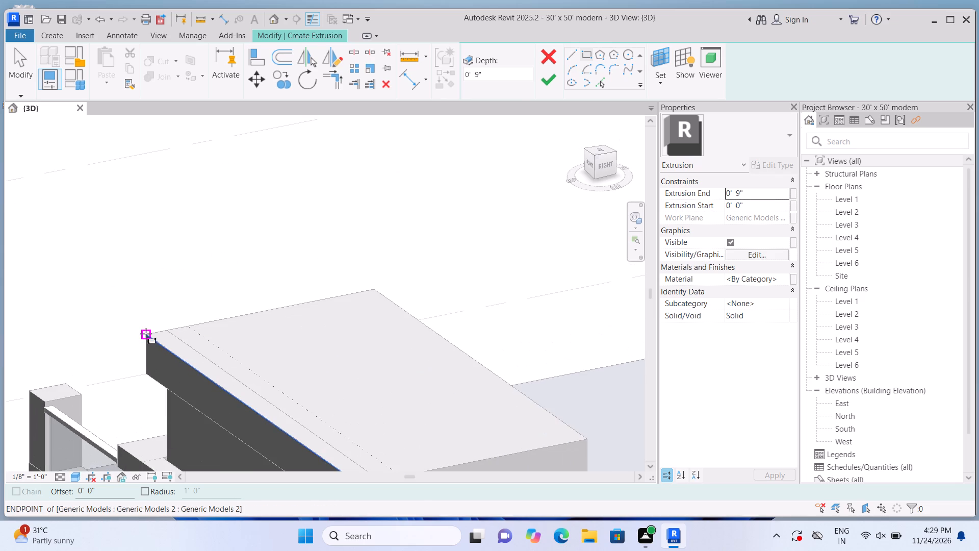
pyautogui.click(146, 334)
pyautogui.scroll(-4, 233, 366)
pyautogui.scroll(4, 330, 434)
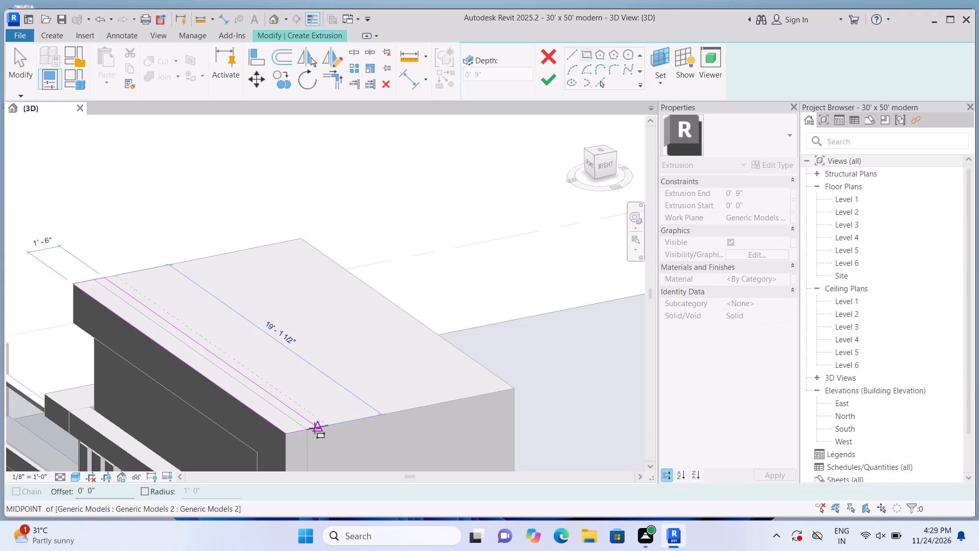
pyautogui.doubleClick(312, 430)
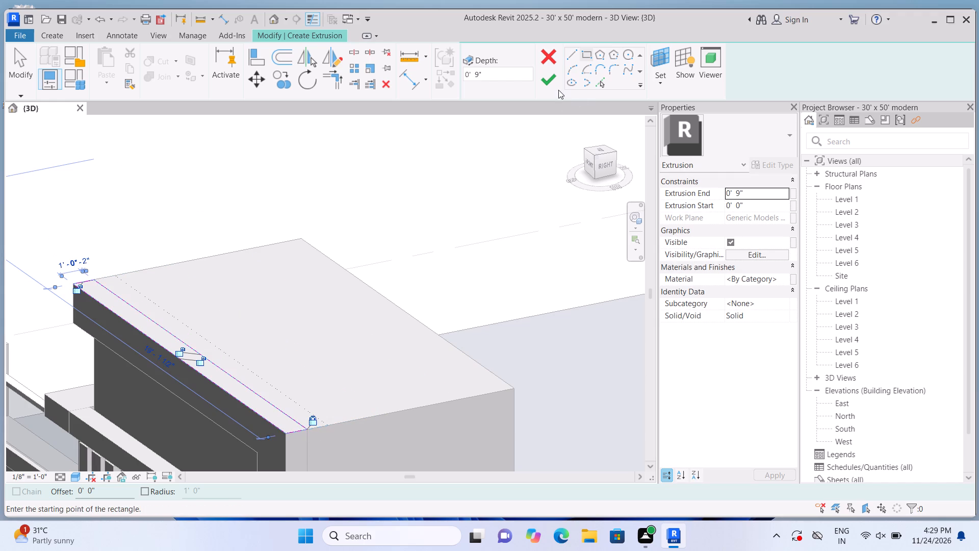
pyautogui.click(555, 84)
# Set the front-edge roof strip's extrusion end to 5".
pyautogui.scroll(-1, 447, 214)
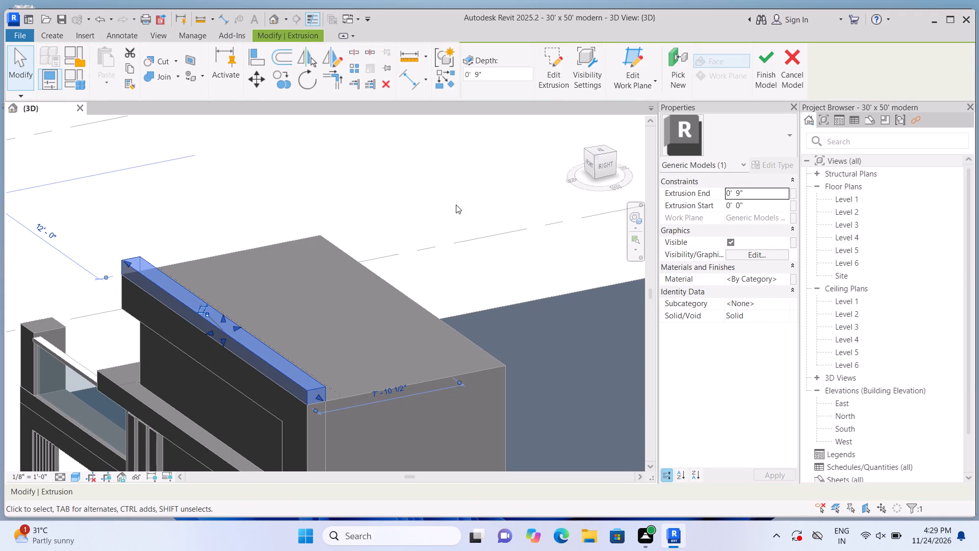
pyautogui.click(761, 190)
pyautogui.press('BackSpace')
pyautogui.write('5"')
pyautogui.press('Return')
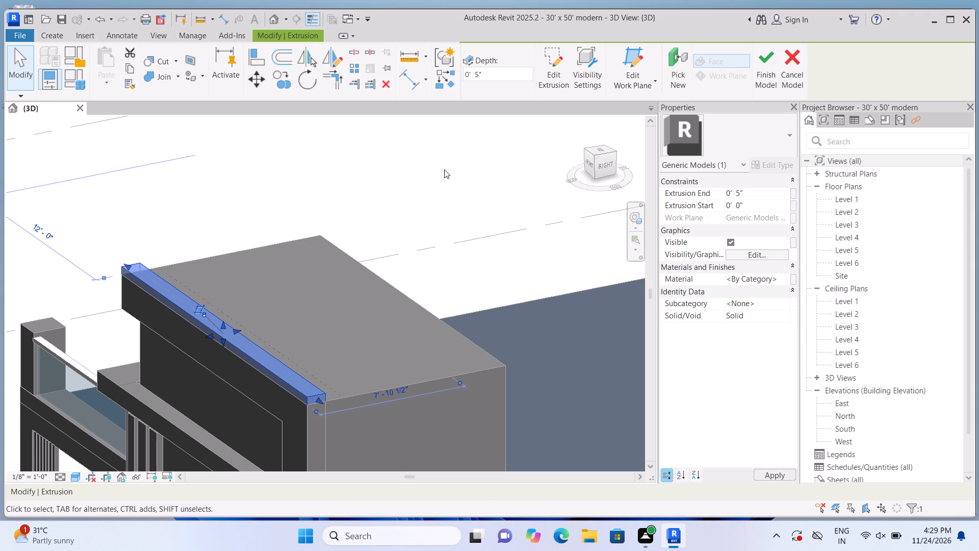
pyautogui.scroll(-1, 444, 169)
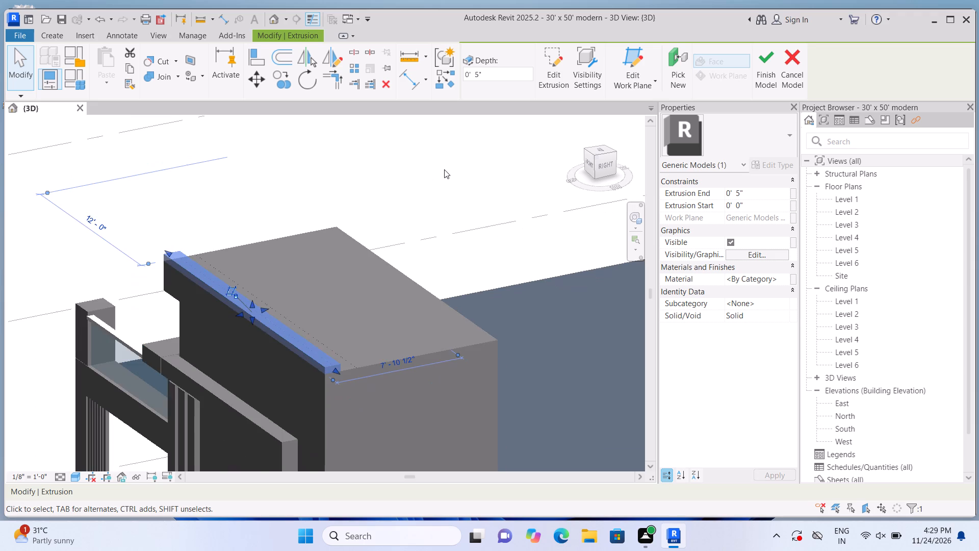
pyautogui.click(440, 179)
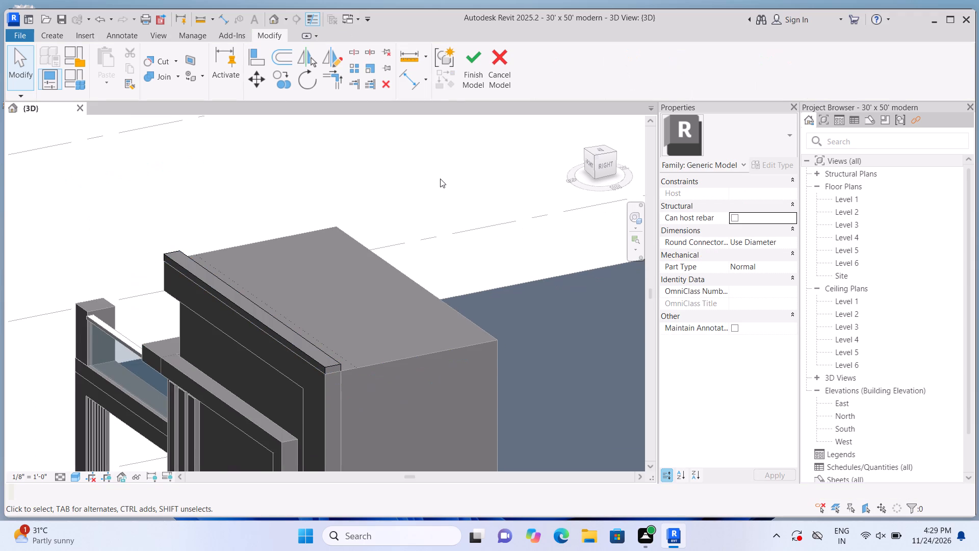
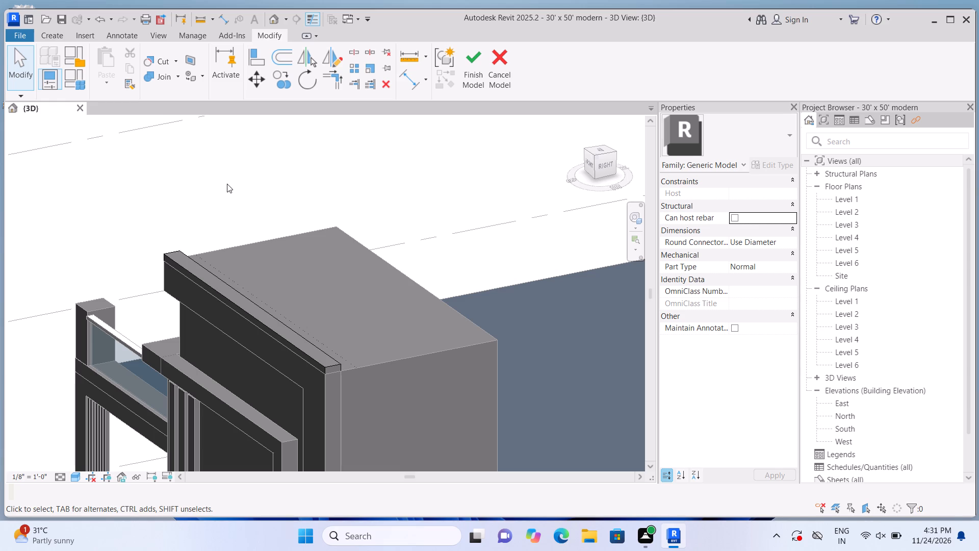
# Extrude a rectangular strip on the tower's roof face along its right-side edge, from the front strip to the back edge.
pyautogui.scroll(-4, 240, 183)
pyautogui.scroll(4, 256, 318)
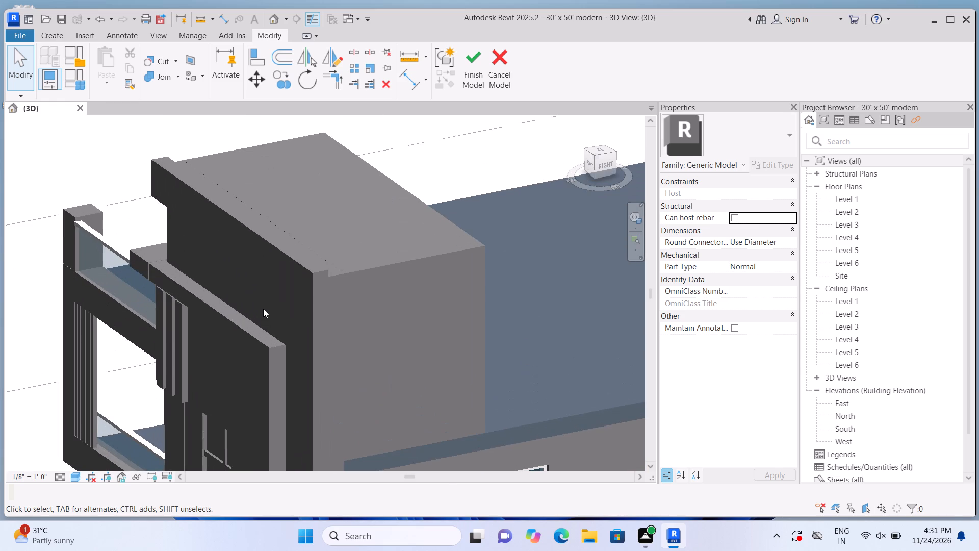
pyautogui.moveTo(259, 261); pyautogui.dragTo(311, 324, button='middle')
pyautogui.scroll(1, 319, 316)
pyautogui.scroll(-1, 317, 304)
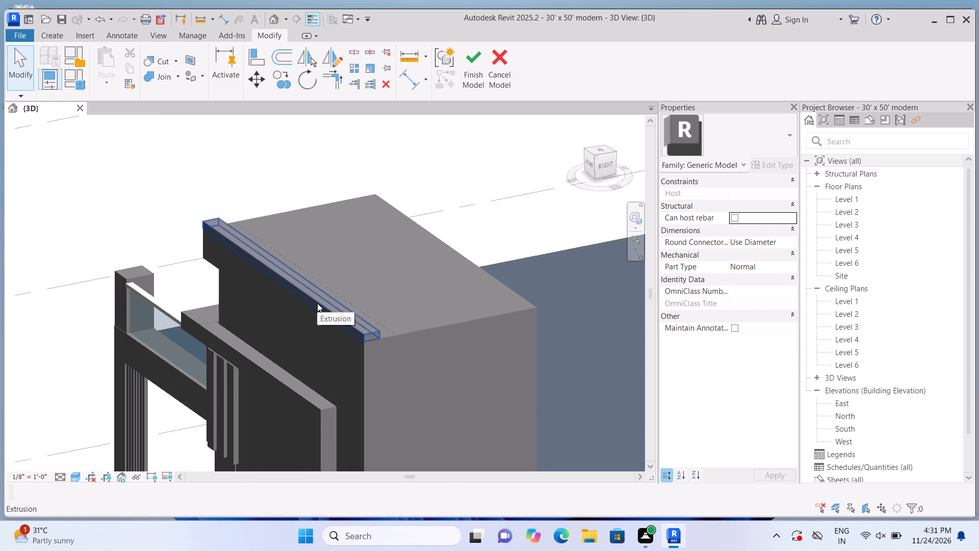
pyautogui.scroll(-1, 311, 298)
pyautogui.scroll(2, 313, 293)
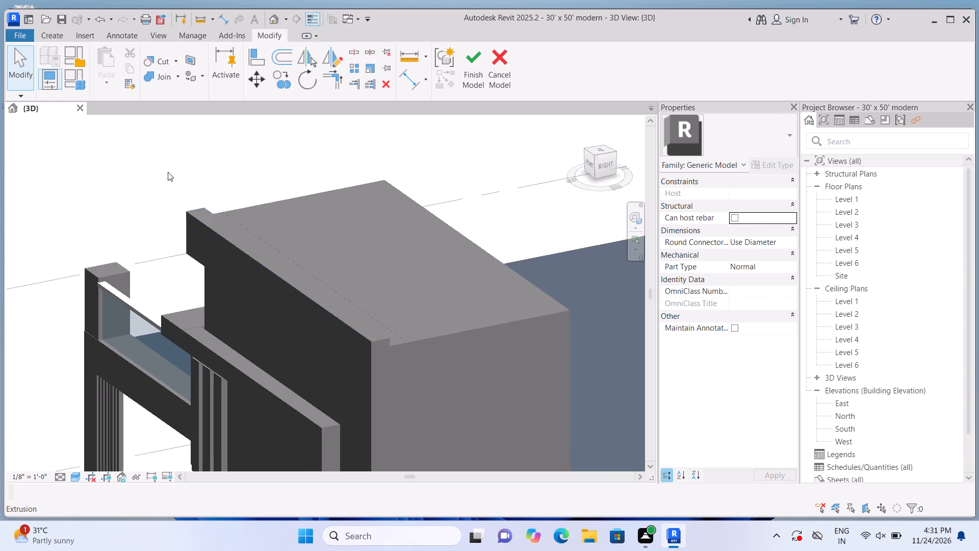
pyautogui.click(55, 32)
pyautogui.click(108, 63)
pyautogui.click(668, 85)
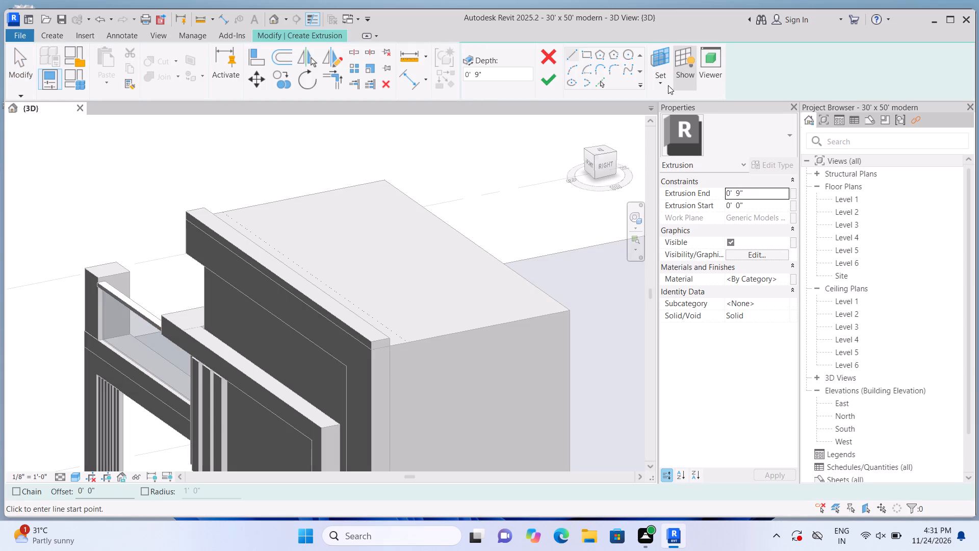
pyautogui.click(673, 123)
pyautogui.click(501, 314)
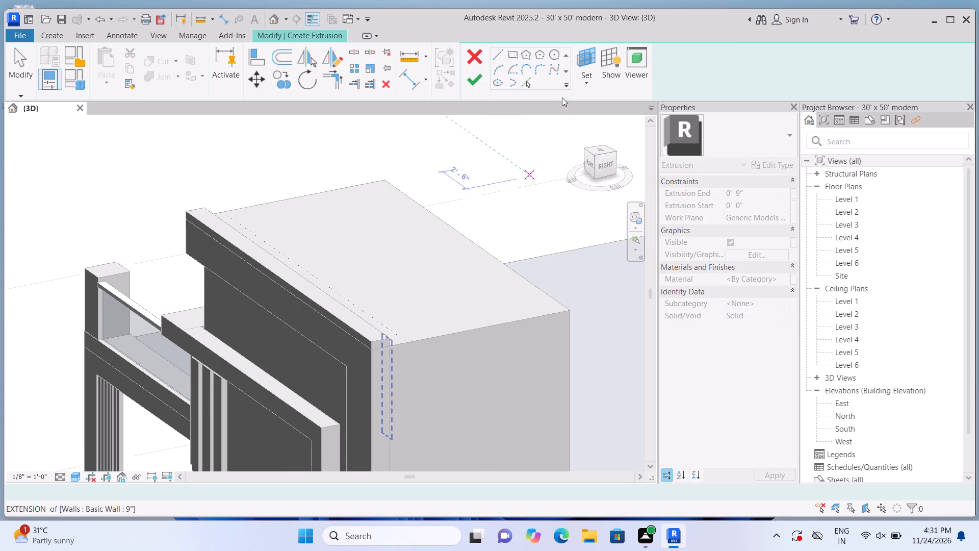
pyautogui.click(586, 50)
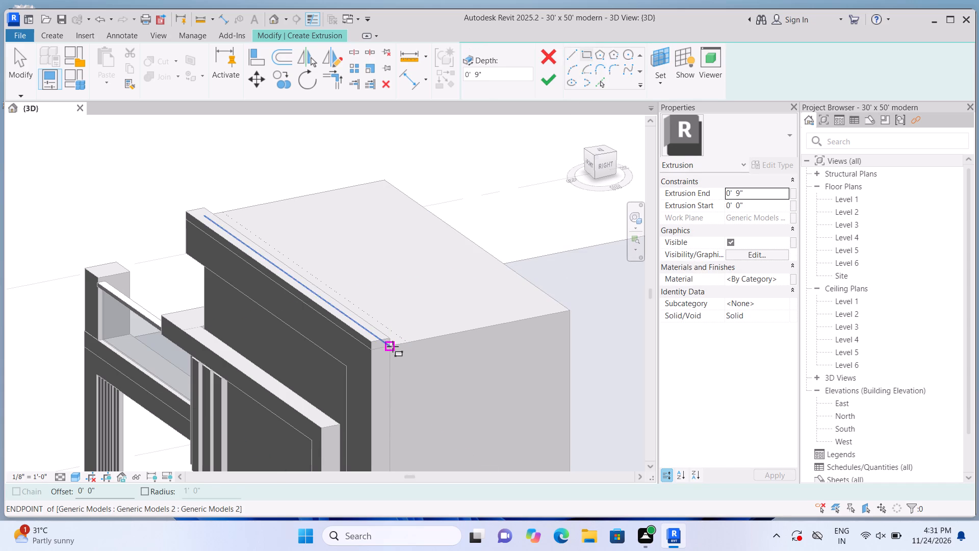
pyautogui.click(393, 346)
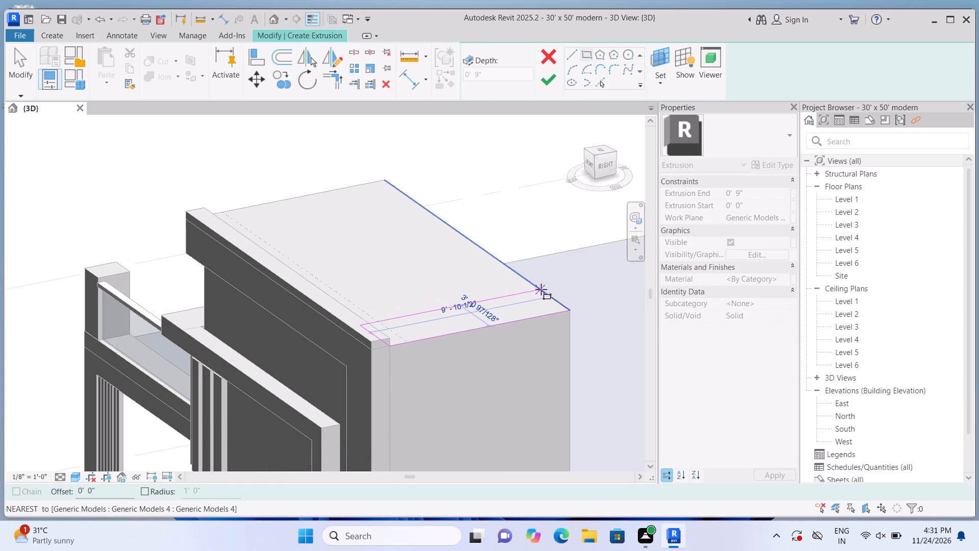
pyautogui.click(551, 298)
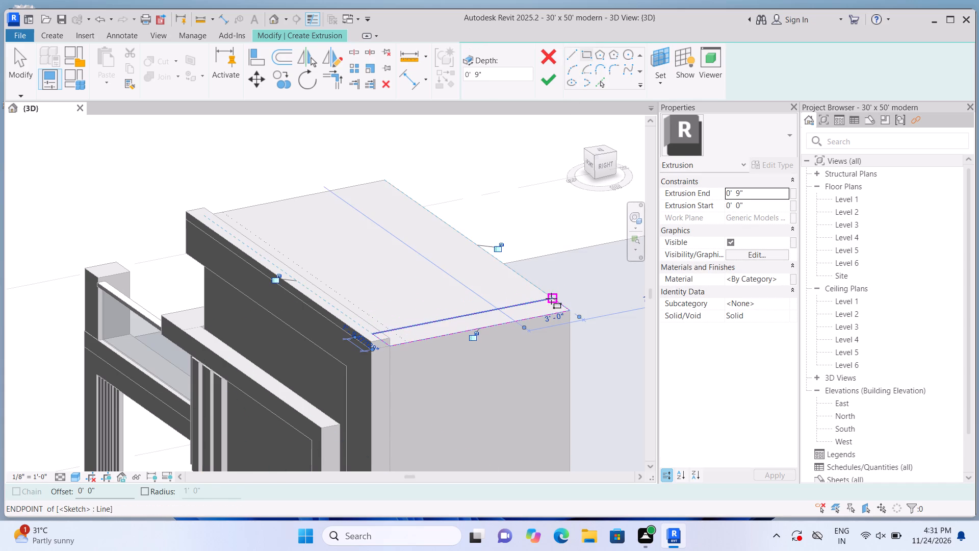
pyautogui.click(539, 83)
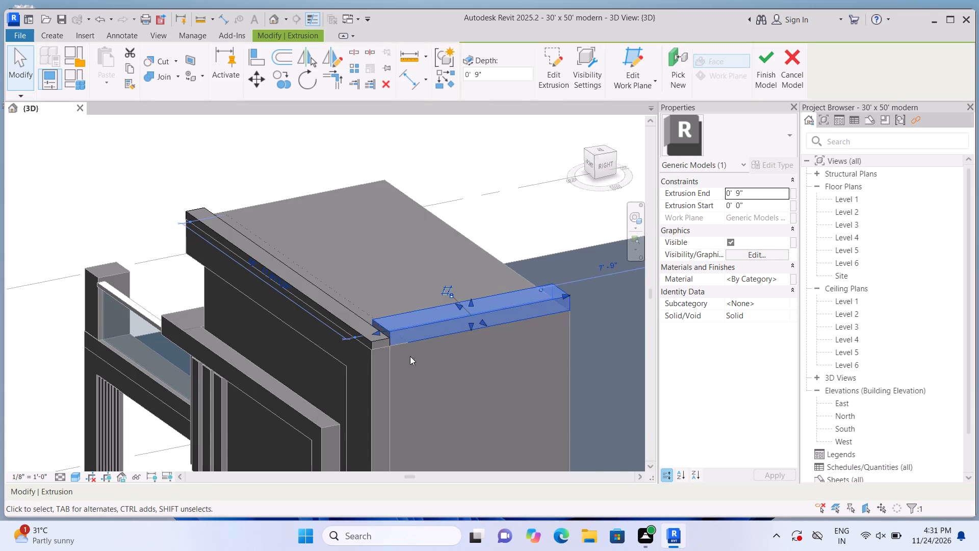
# Set the right-side roof strip's extrusion end to 5".
pyautogui.scroll(2, 403, 363)
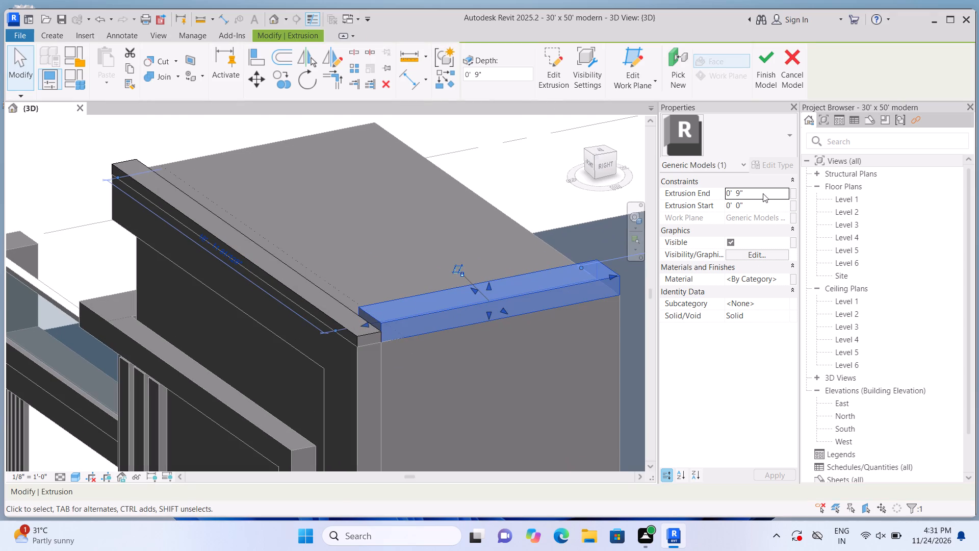
pyautogui.click(763, 192)
pyautogui.press('BackSpace')
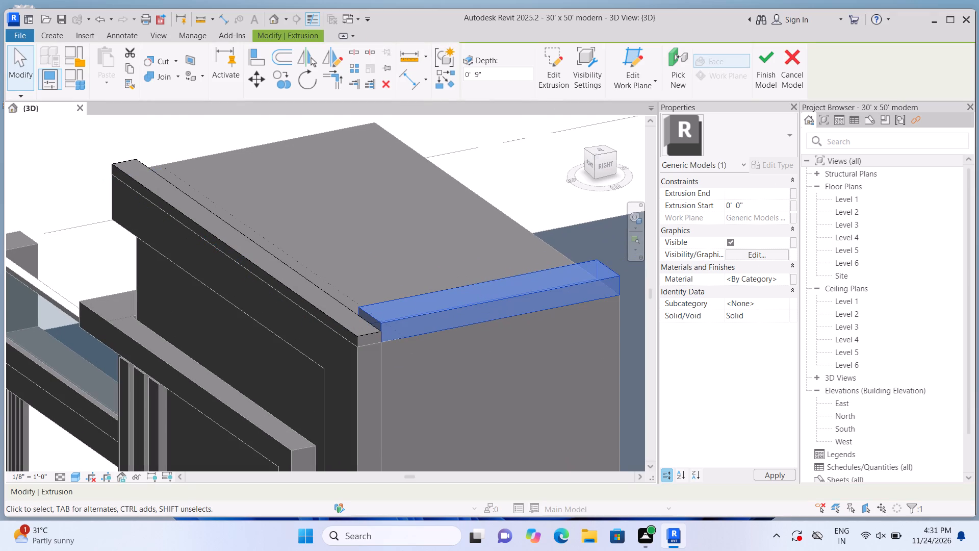
pyautogui.write('5"')
pyautogui.press('Return')
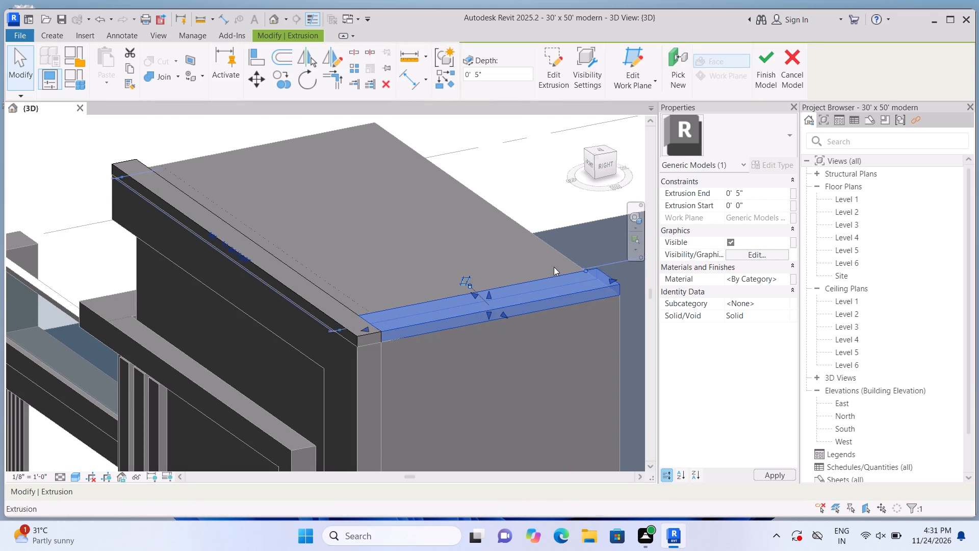
pyautogui.scroll(2, 554, 267)
pyautogui.click(551, 184)
pyautogui.scroll(-2, 550, 204)
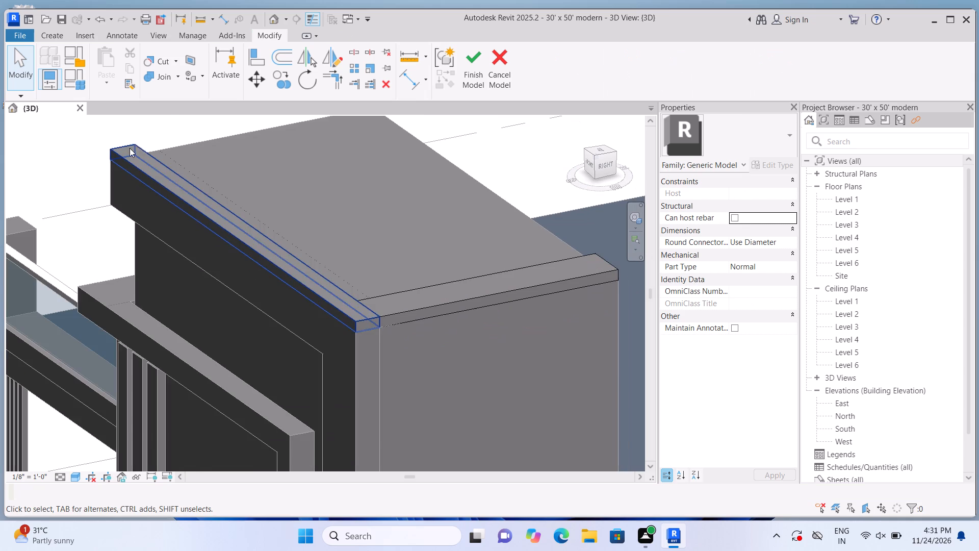
# Join the front-edge roof strip with the right-side strip using Join Geometry.
pyautogui.click(175, 79)
pyautogui.click(175, 86)
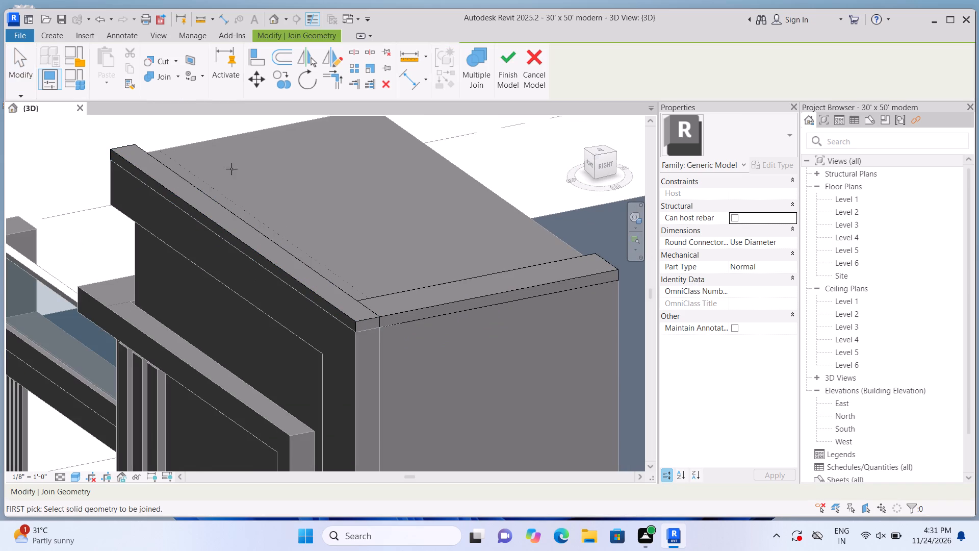
pyautogui.doubleClick(285, 268)
pyautogui.moveTo(400, 289); pyautogui.dragTo(415, 313)
pyautogui.click(413, 314)
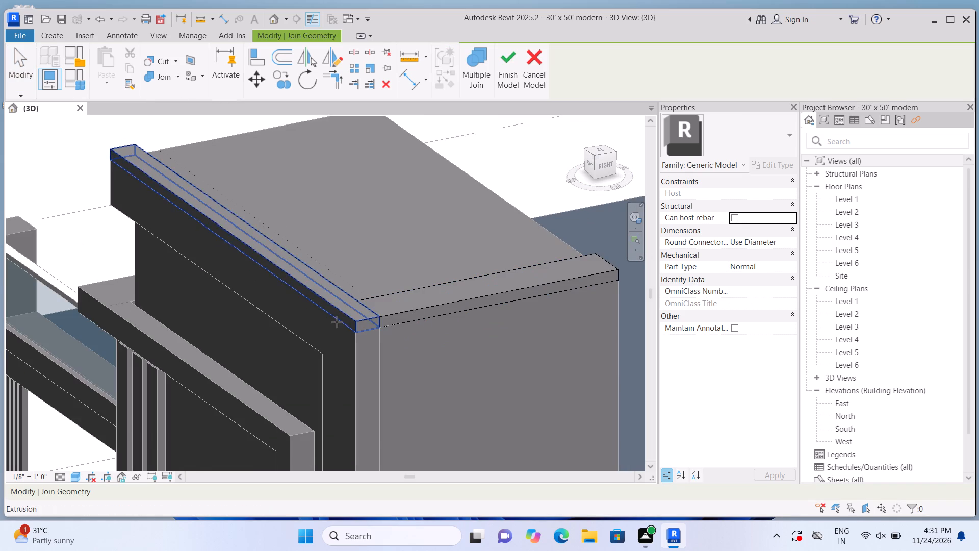
pyautogui.click(337, 322)
pyautogui.click(519, 156)
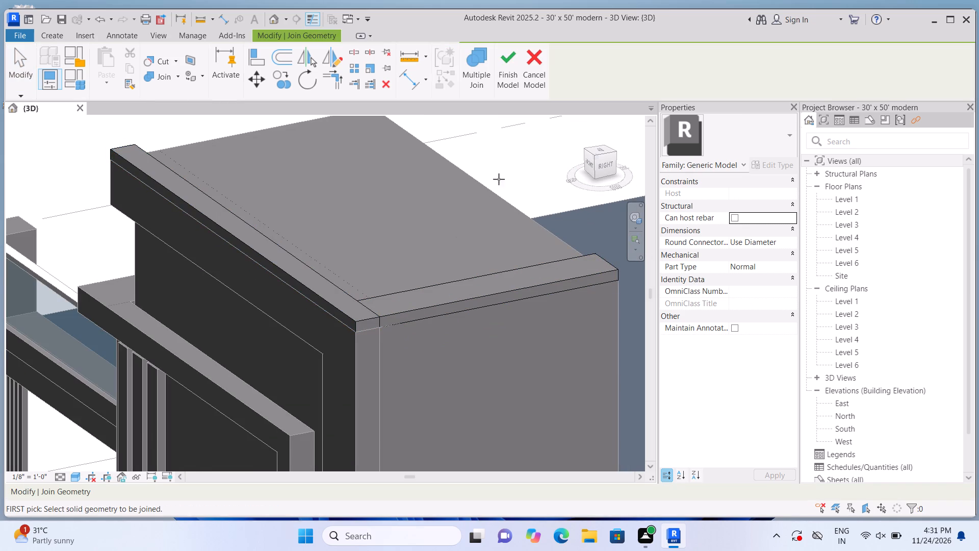
pyautogui.click(178, 77)
pyautogui.click(187, 97)
pyautogui.click(298, 281)
pyautogui.click(426, 312)
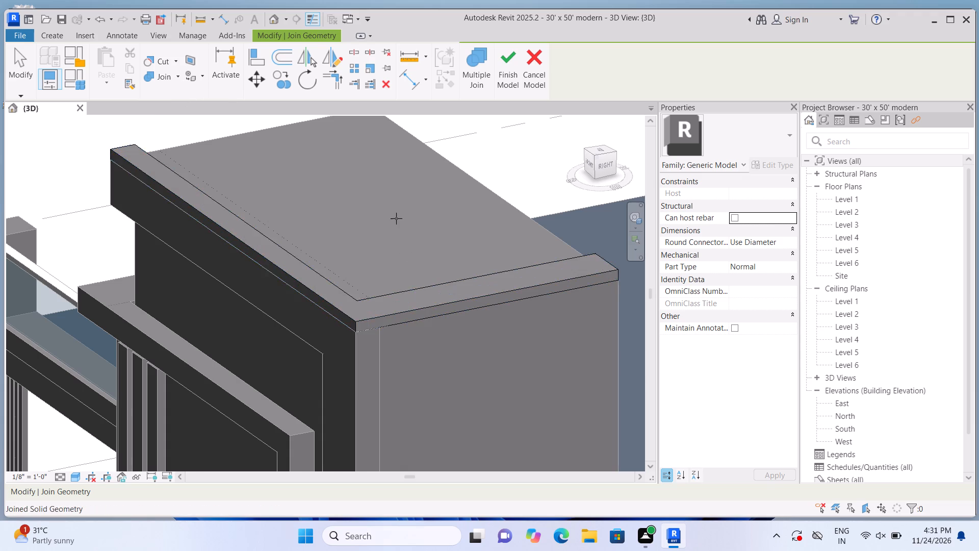
# Extrude a rectangular strip about 9' 4 1/2" long and 11 1/2" wide along the left-side edge of the tower's roof face.
pyautogui.scroll(-2, 396, 218)
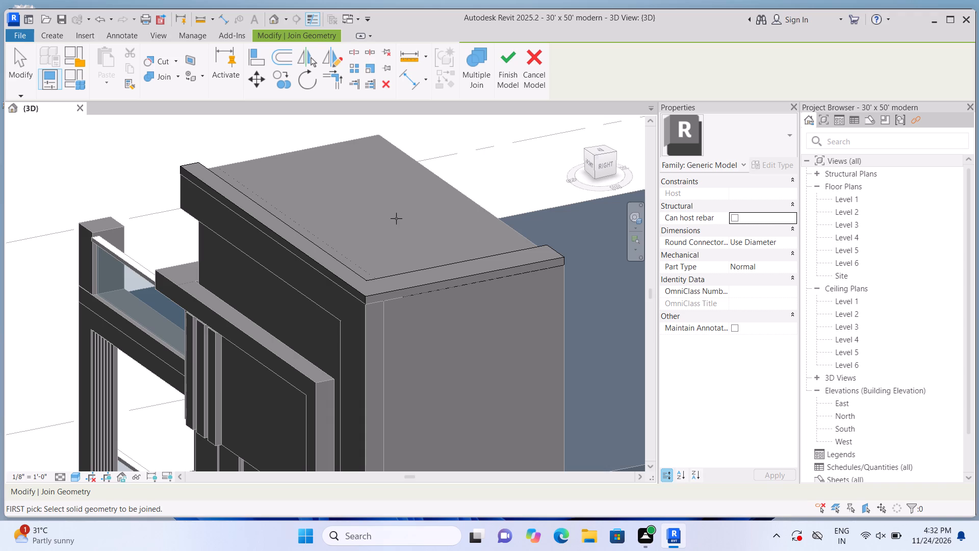
pyautogui.middleClick(263, 138)
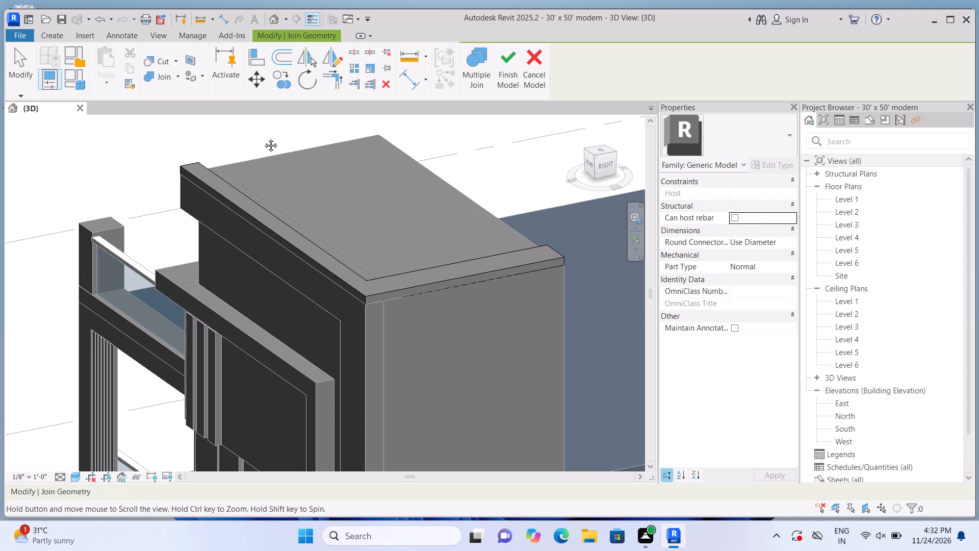
pyautogui.moveTo(263, 150); pyautogui.dragTo(257, 204, button='middle')
pyautogui.scroll(-3, 257, 217)
pyautogui.scroll(2, 285, 154)
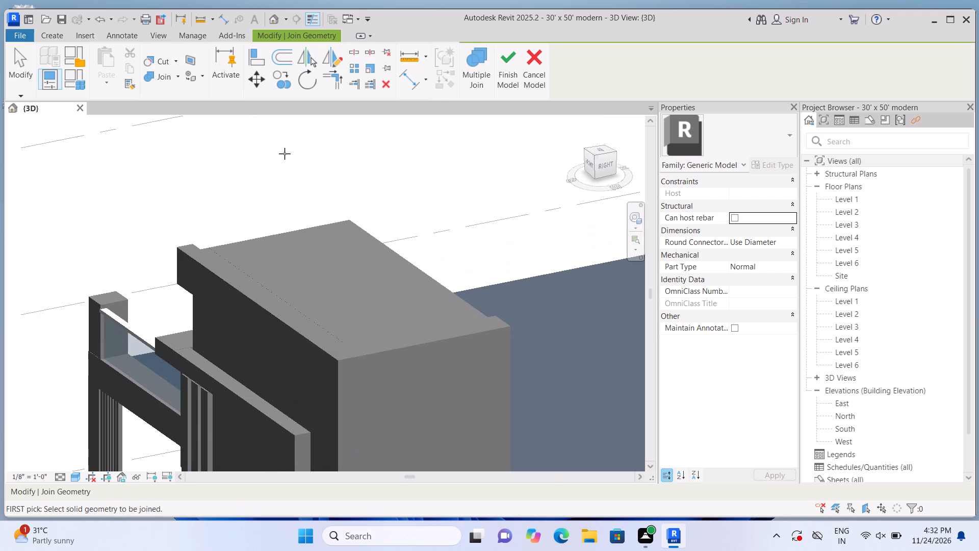
pyautogui.scroll(1, 289, 200)
pyautogui.click(54, 38)
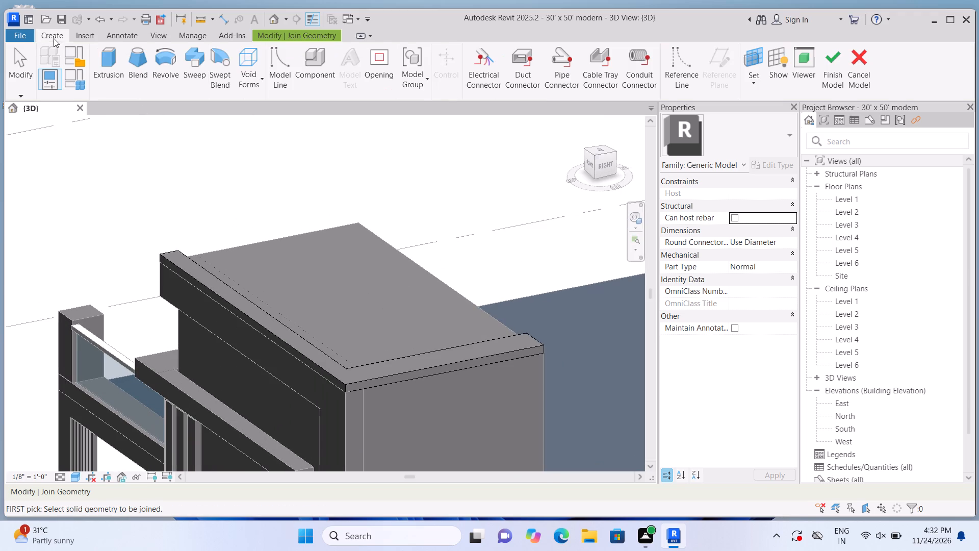
pyautogui.click(113, 60)
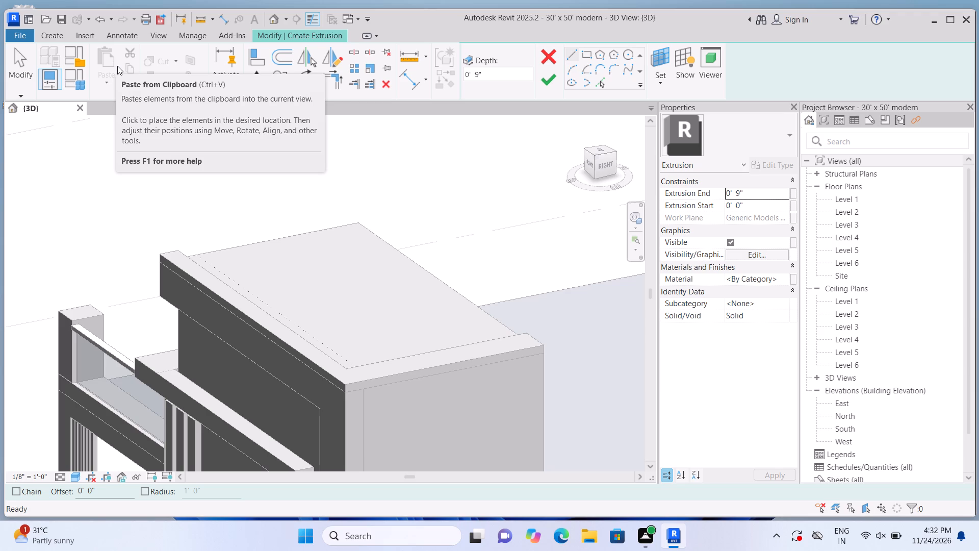
pyautogui.click(656, 82)
pyautogui.click(663, 129)
pyautogui.click(295, 261)
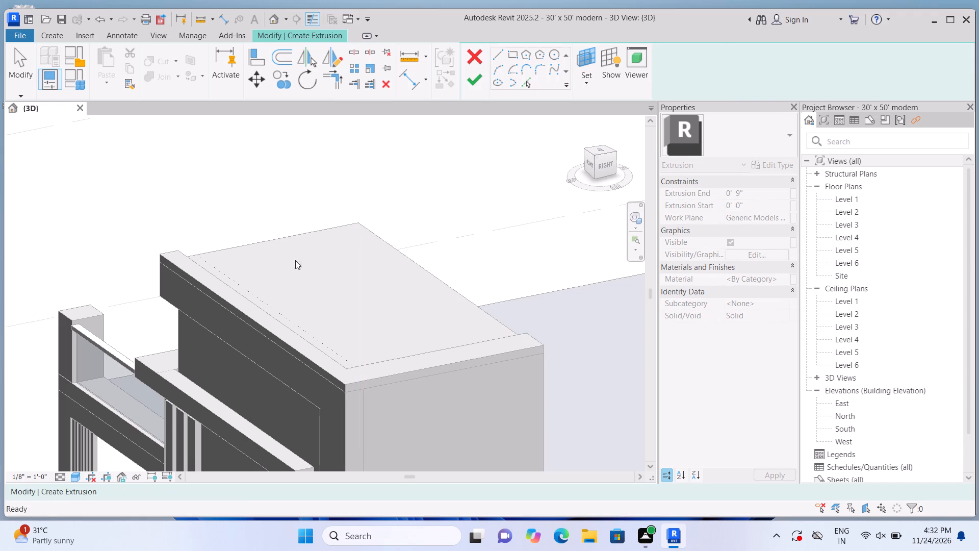
pyautogui.click(589, 49)
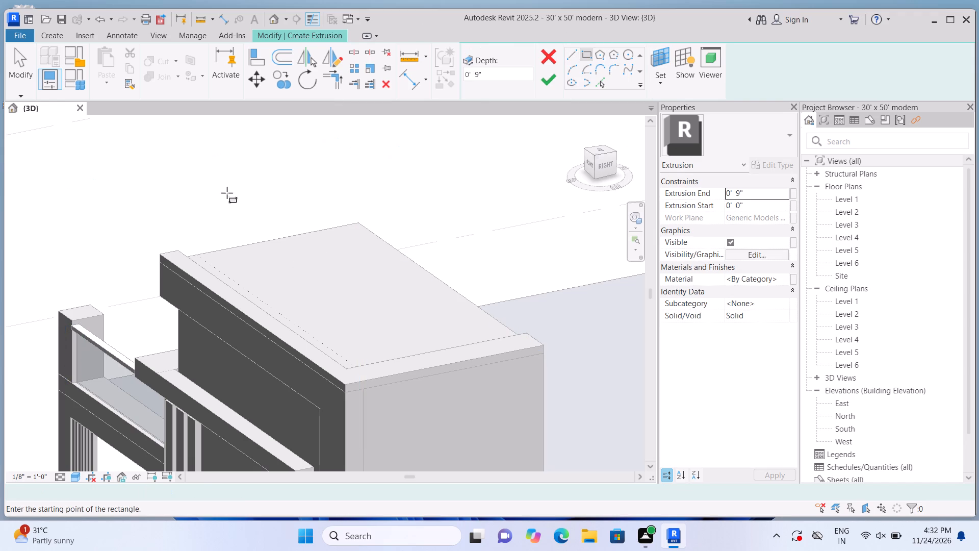
pyautogui.scroll(3, 192, 233)
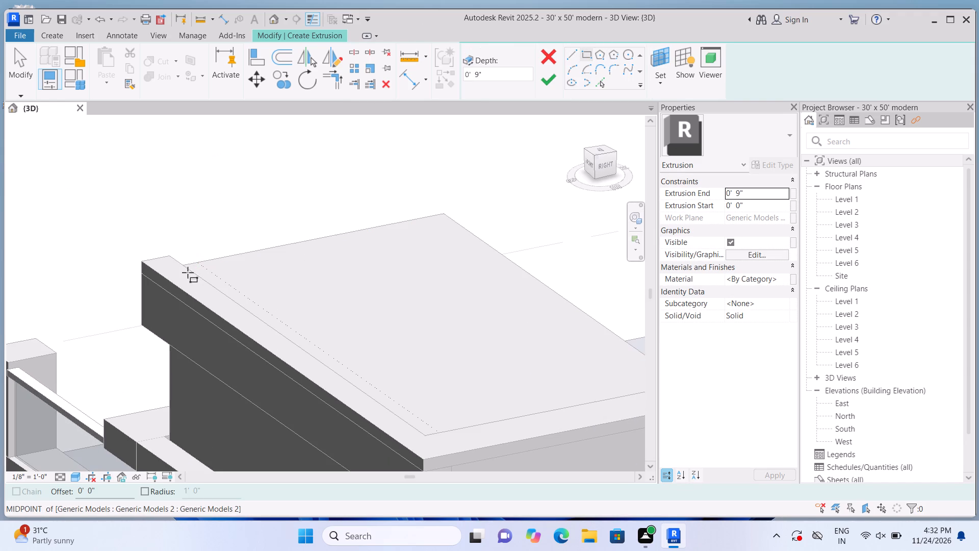
pyautogui.click(185, 263)
pyautogui.scroll(2, 296, 265)
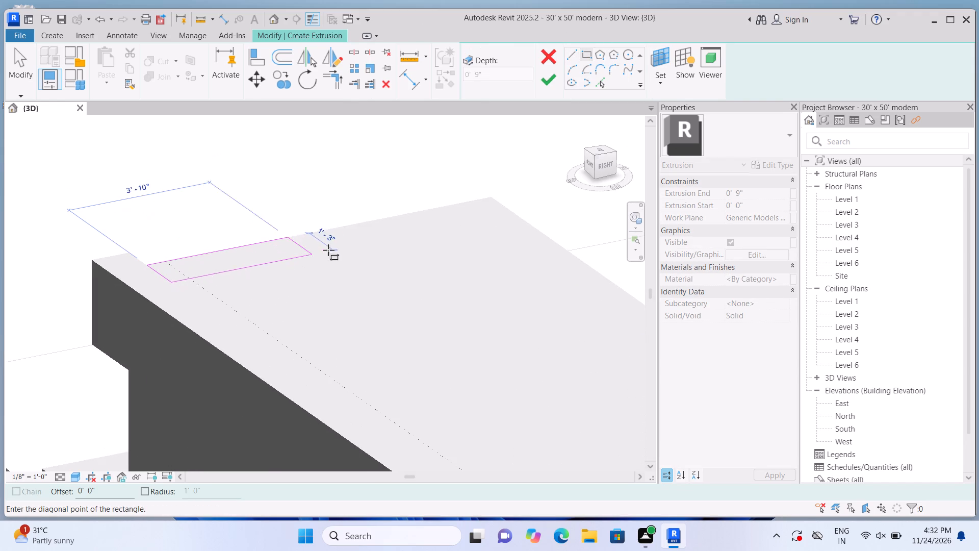
pyautogui.click(509, 210)
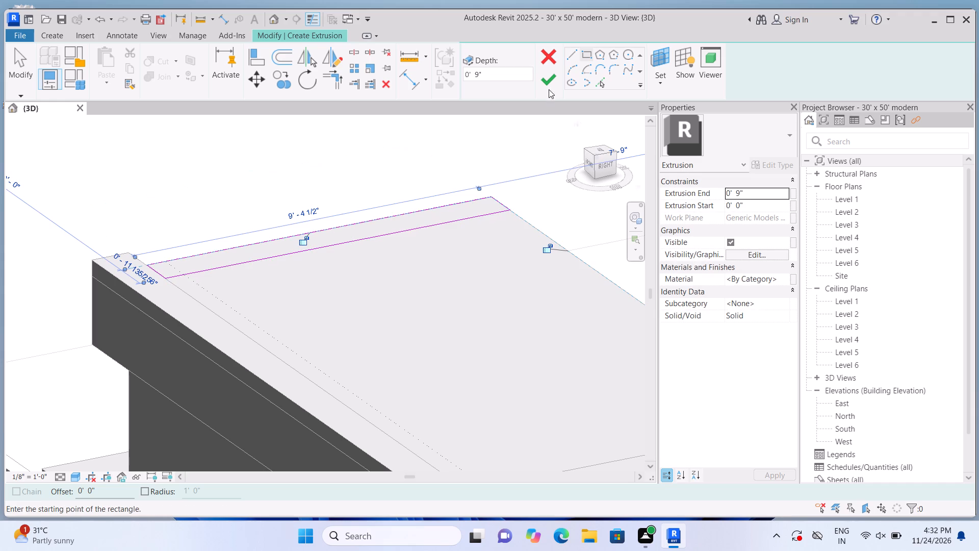
pyautogui.click(548, 82)
# Set the left-side roof strip's extrusion end to 5".
pyautogui.click(773, 193)
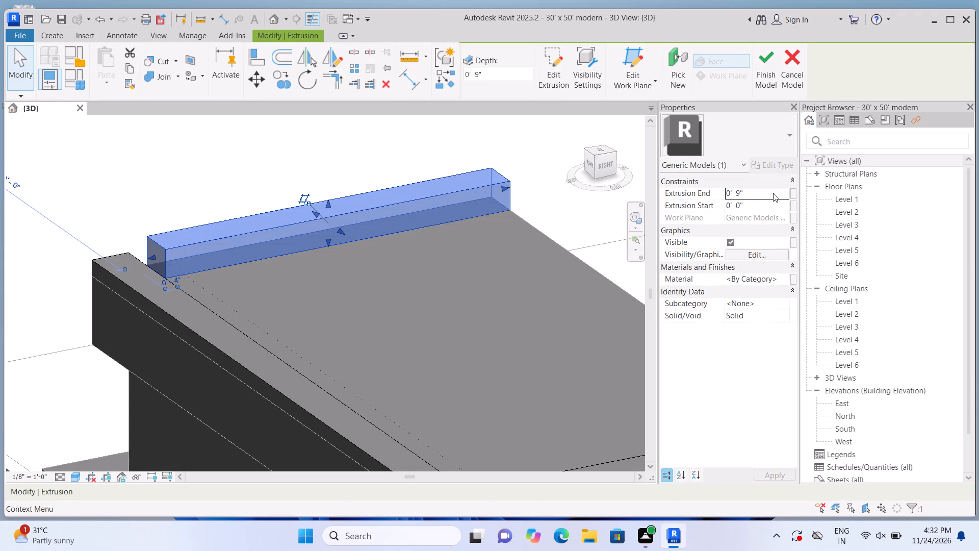
pyautogui.press('BackSpace')
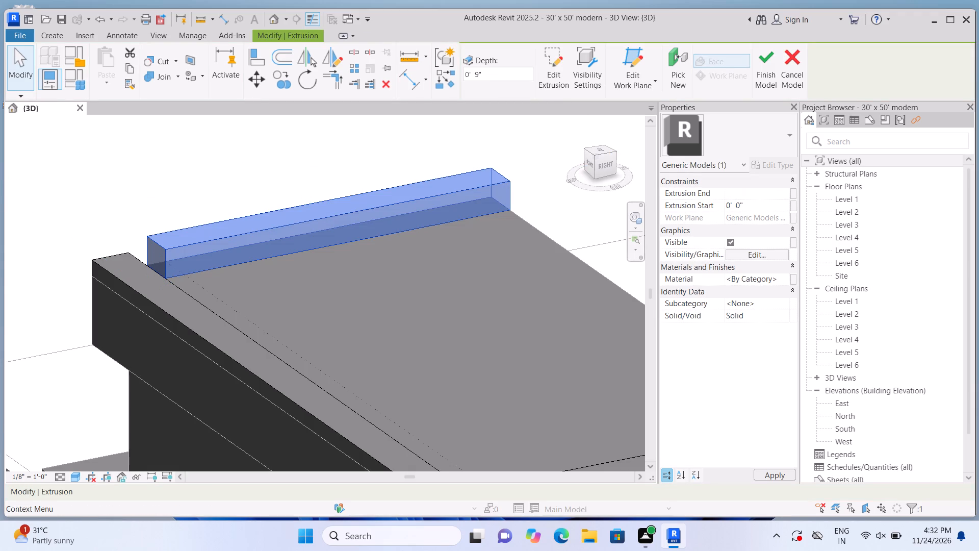
pyautogui.press('5')
pyautogui.hotkey('shift', '"')
pyautogui.press('Return')
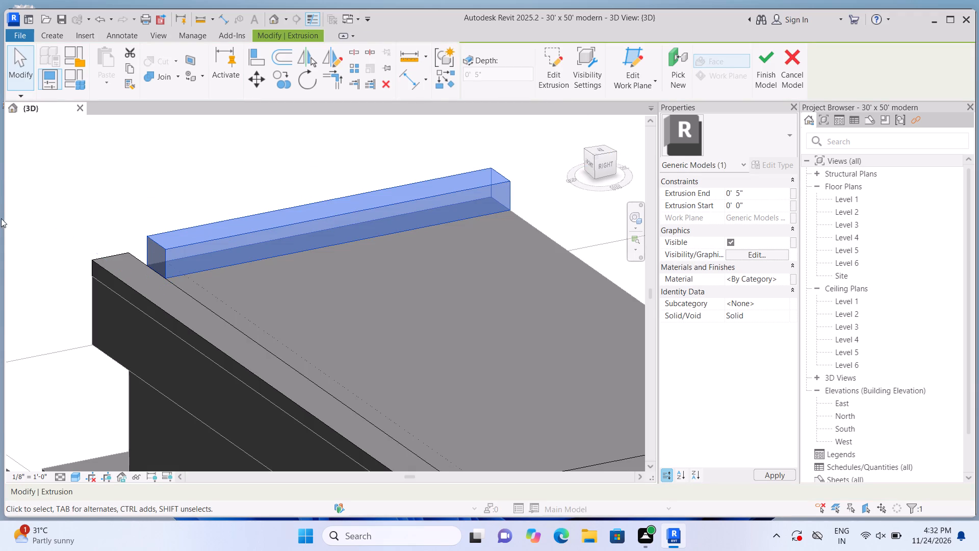
# Stretch the left-side strip's front end so it overlaps the front-edge roof strip.
pyautogui.scroll(2, 77, 192)
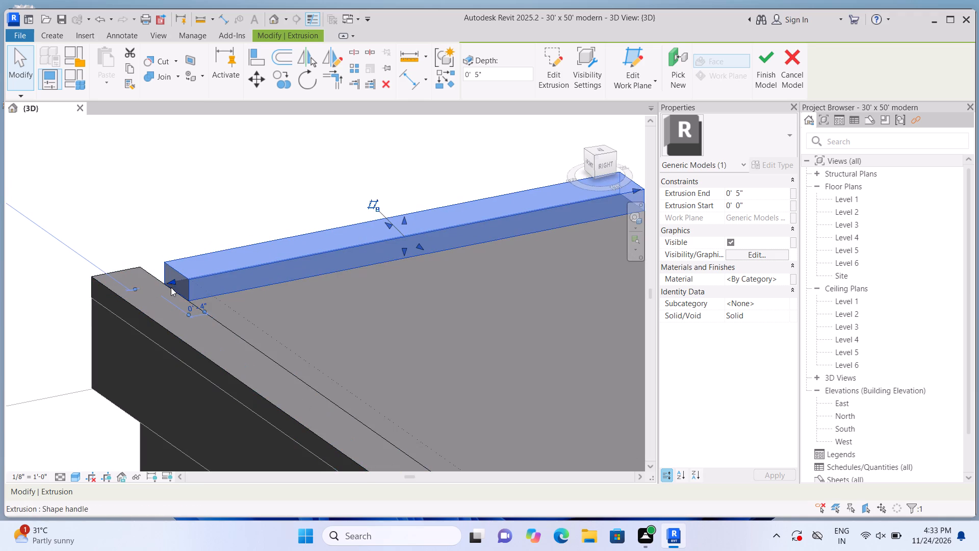
pyautogui.moveTo(166, 282); pyautogui.dragTo(138, 300)
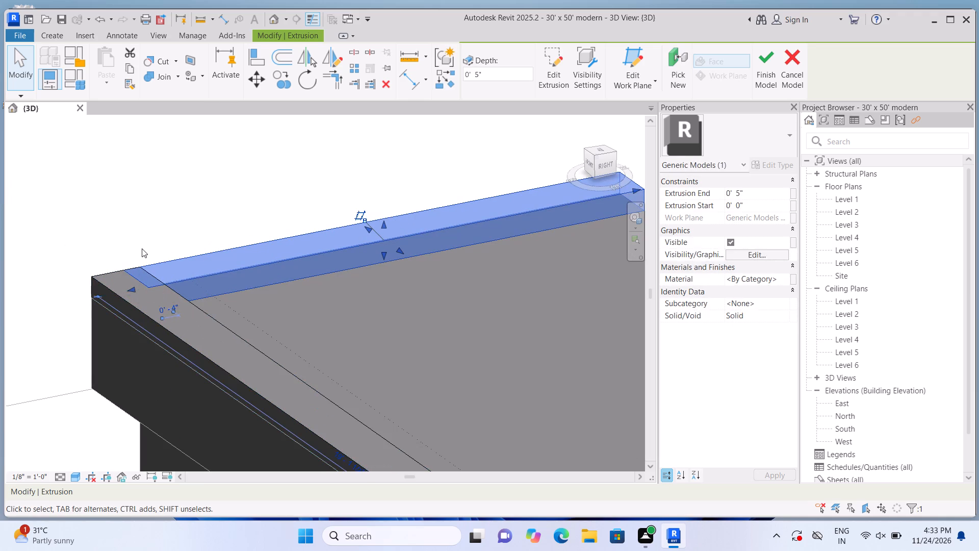
pyautogui.click(141, 247)
# Join the front-edge roof strip with the left-side strip using Join Geometry.
pyautogui.scroll(-4, 141, 247)
pyautogui.scroll(1, 36, 221)
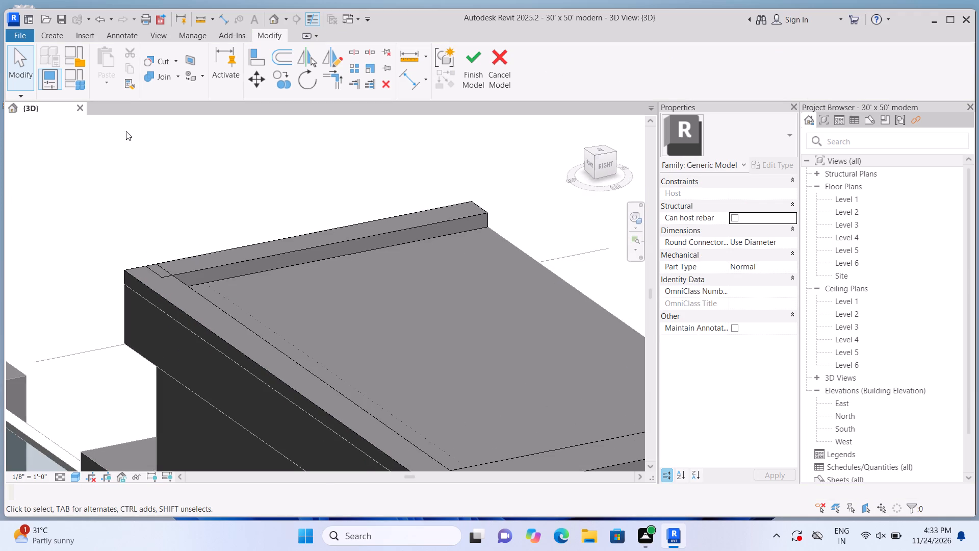
pyautogui.click(178, 77)
pyautogui.click(183, 104)
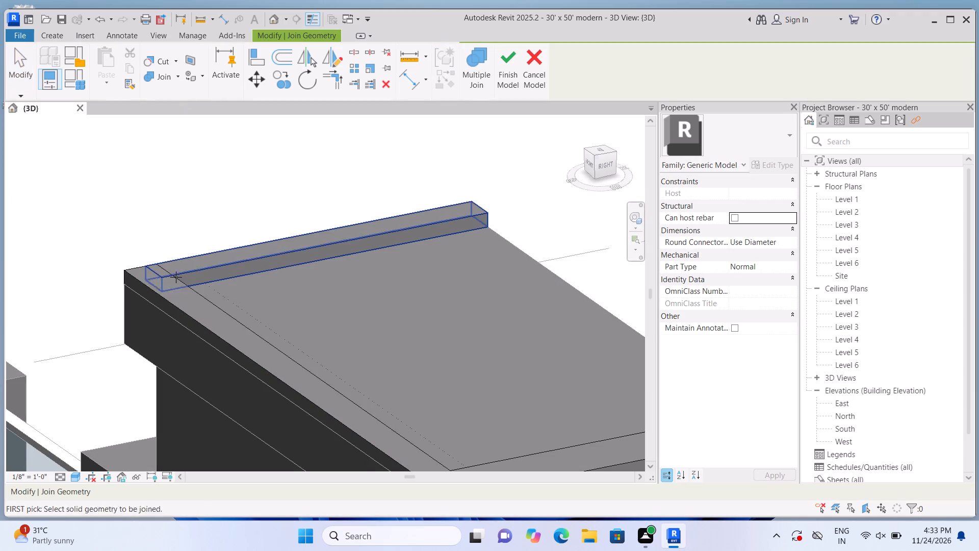
pyautogui.click(178, 298)
pyautogui.click(201, 258)
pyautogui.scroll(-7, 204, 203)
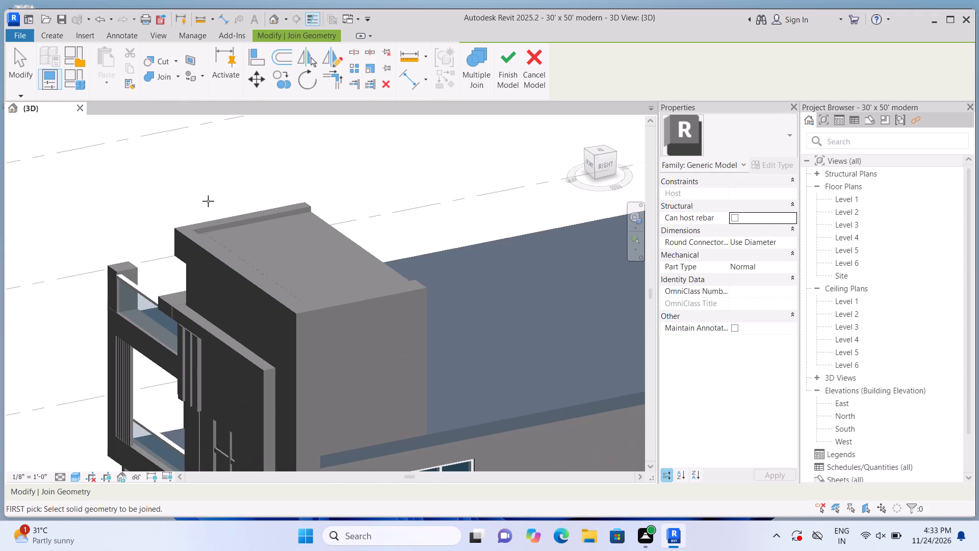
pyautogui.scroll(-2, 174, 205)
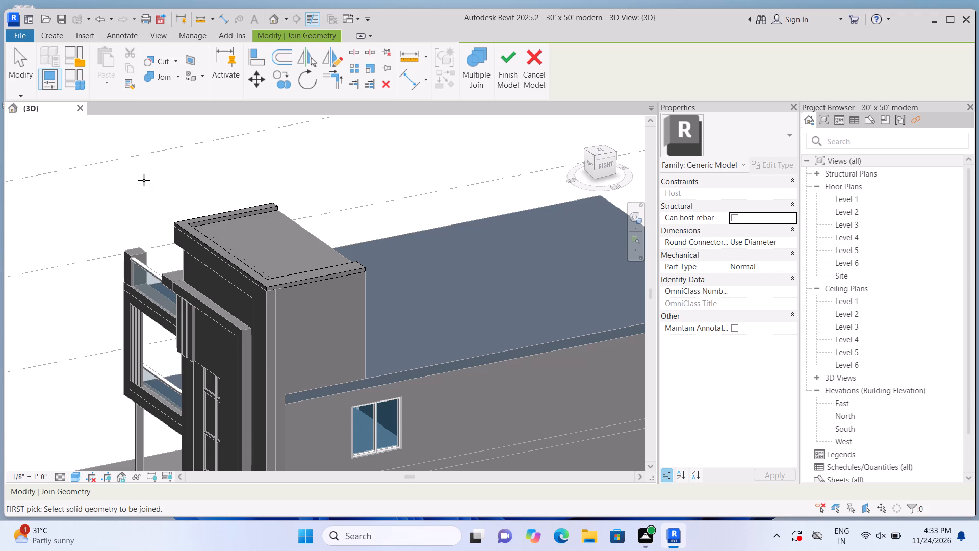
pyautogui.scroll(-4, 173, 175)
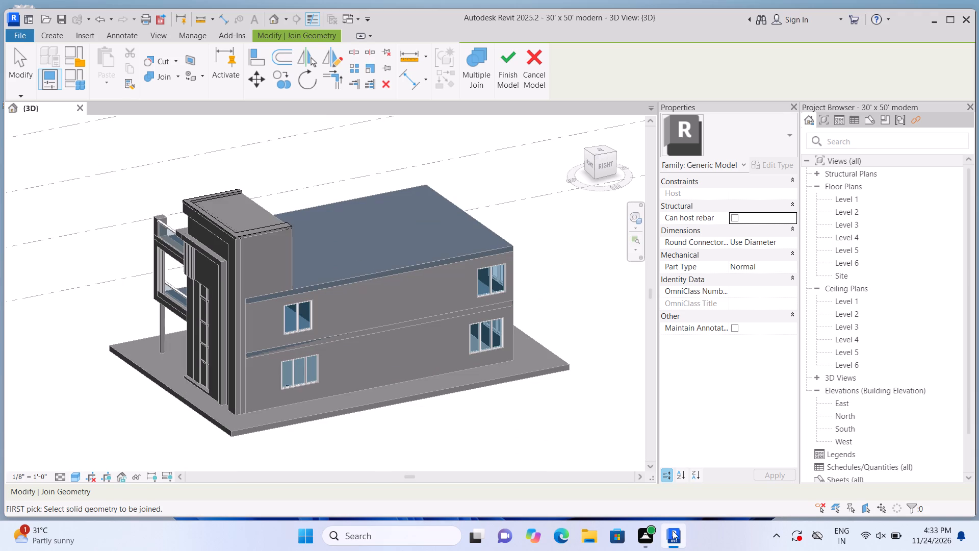
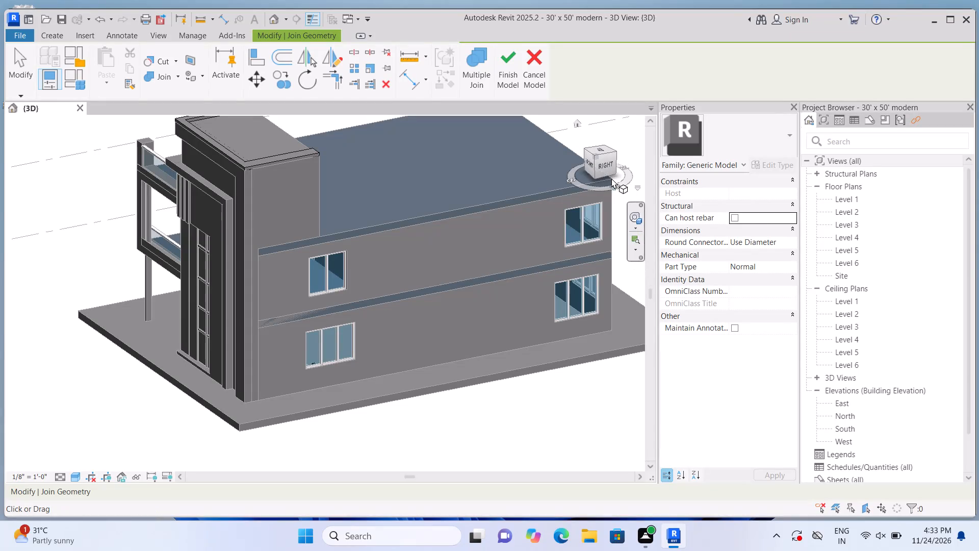
# Examine the house's front elevation straight on, including the tower's roof edge and the facade details.
pyautogui.click(587, 162)
pyautogui.scroll(3, 363, 329)
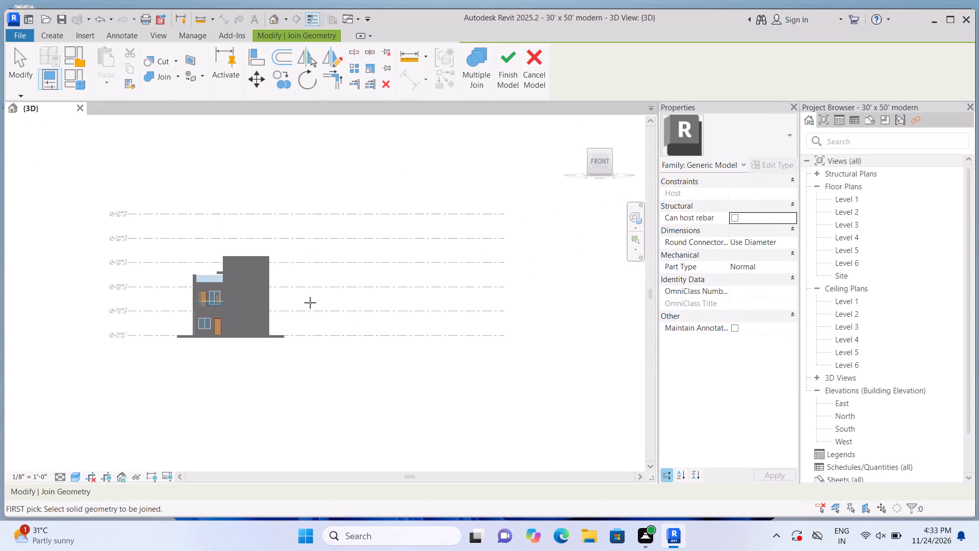
pyautogui.scroll(4, 310, 303)
pyautogui.scroll(3, 149, 322)
pyautogui.moveTo(267, 325); pyautogui.dragTo(396, 334, button='middle')
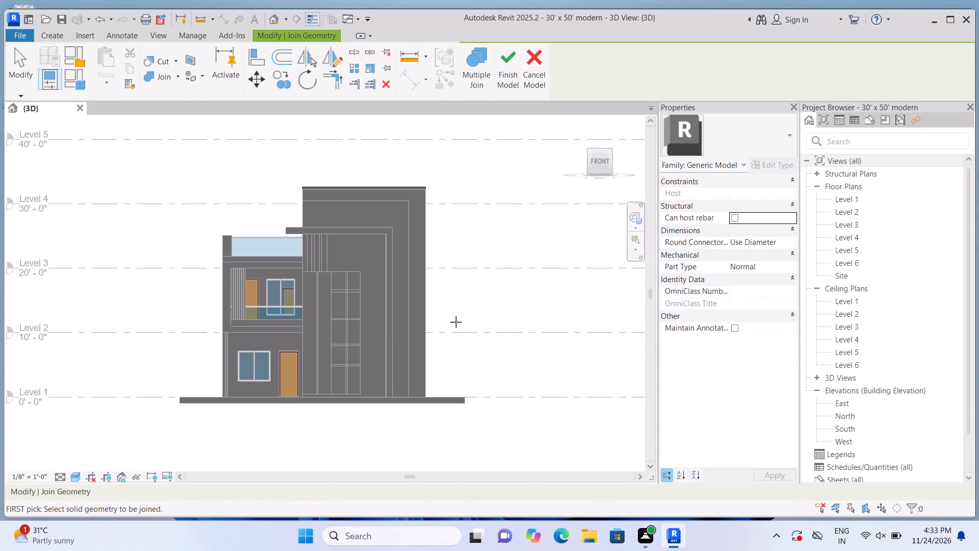
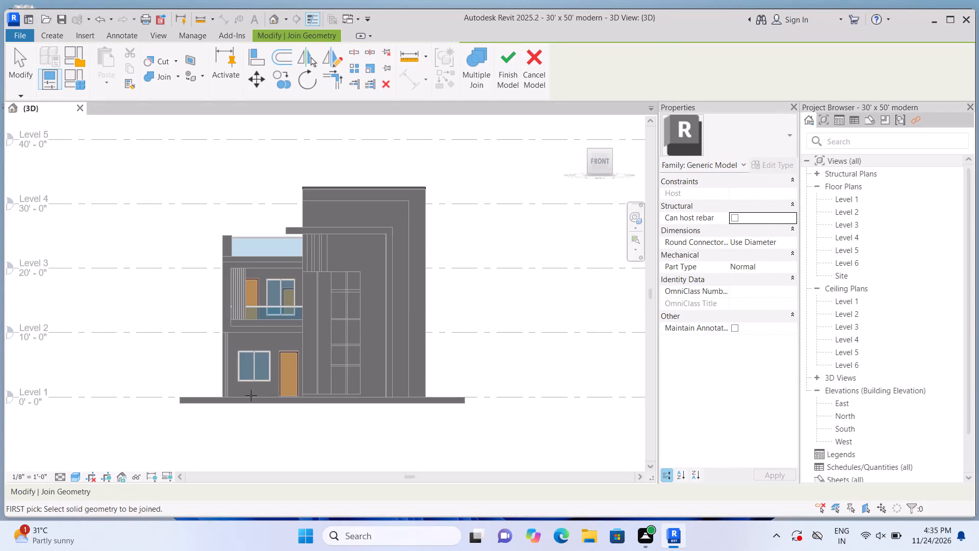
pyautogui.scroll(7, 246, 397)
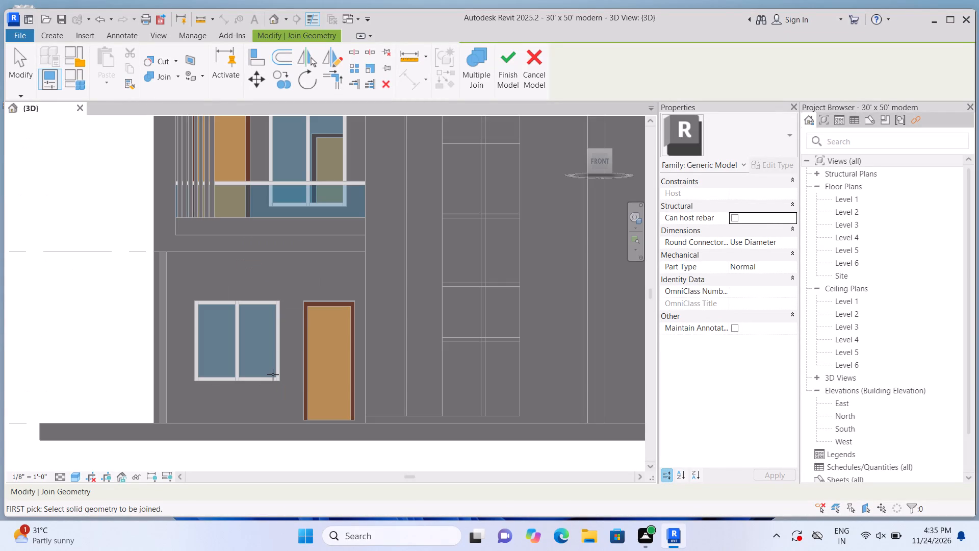
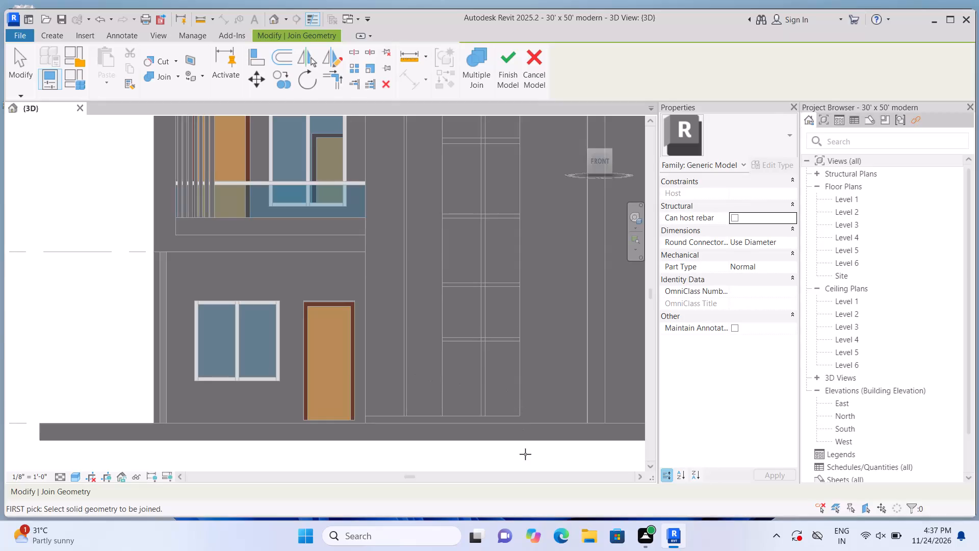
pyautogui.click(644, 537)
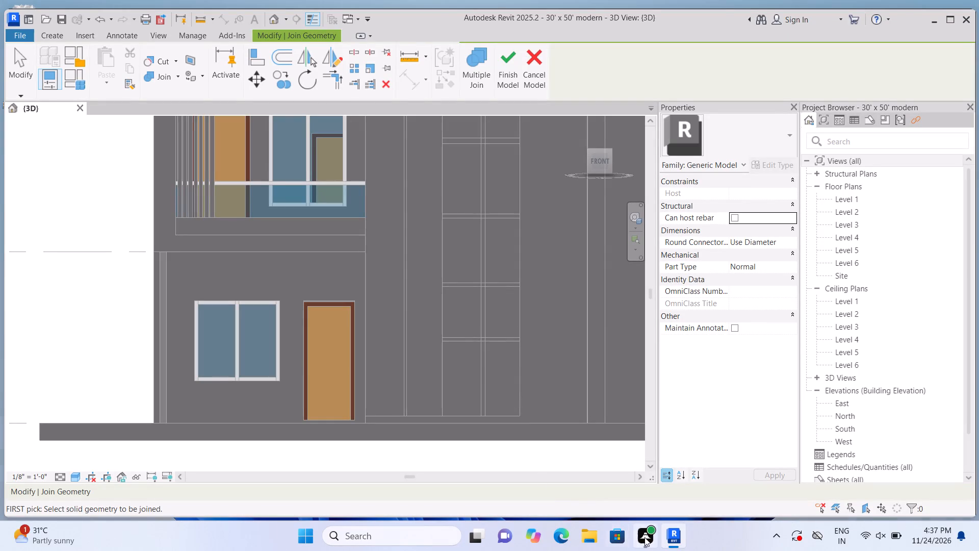
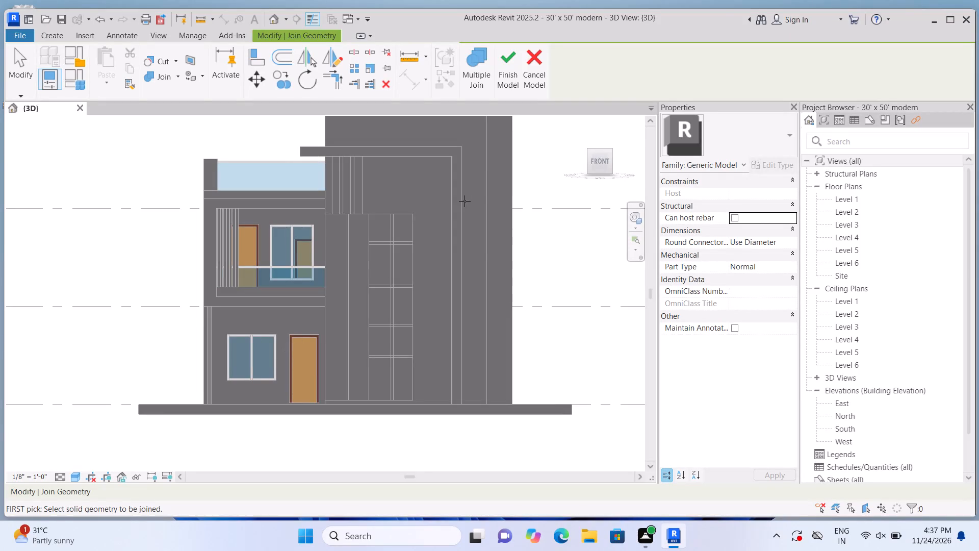
# Extrude a 9" deep rectangle about 25'-3" long over the base slab's front edge face, starting at the corner beside the tower.
pyautogui.click(576, 120)
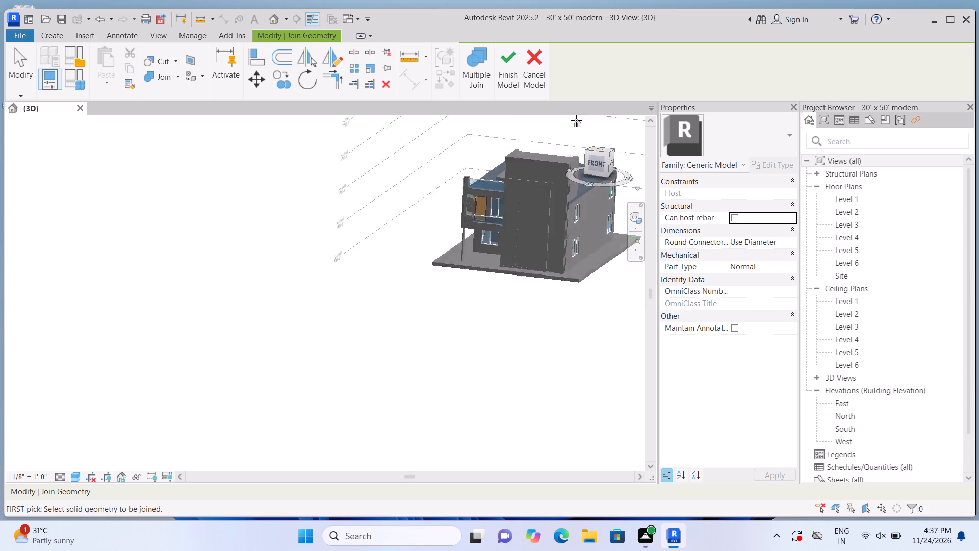
pyautogui.scroll(6, 175, 422)
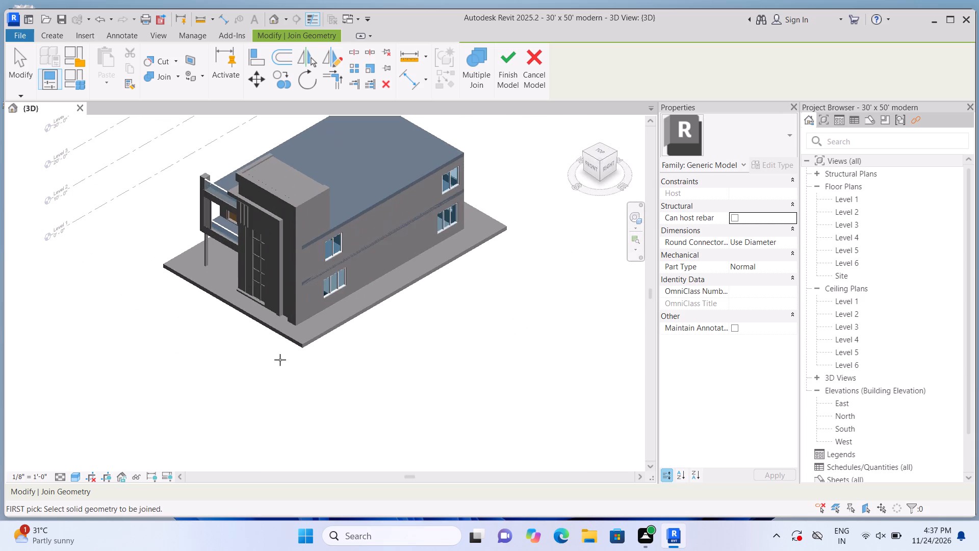
pyautogui.scroll(1, 257, 384)
pyautogui.keyDown('shift'); pyautogui.moveTo(257, 384); pyautogui.dragTo(251, 313, button='middle'); pyautogui.keyUp('shift')
pyautogui.keyDown('shift'); pyautogui.middleClick(251, 313); pyautogui.keyUp('shift')
pyautogui.moveTo(238, 299); pyautogui.dragTo(254, 413, button='middle')
pyautogui.moveTo(254, 421); pyautogui.dragTo(254, 405, button='middle')
pyautogui.scroll(2, 244, 403)
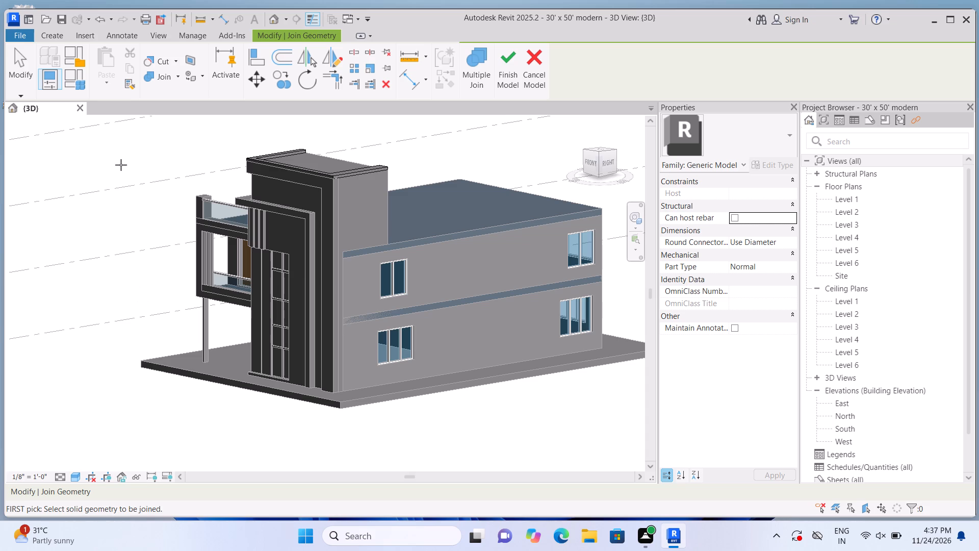
pyautogui.click(60, 32)
pyautogui.click(116, 74)
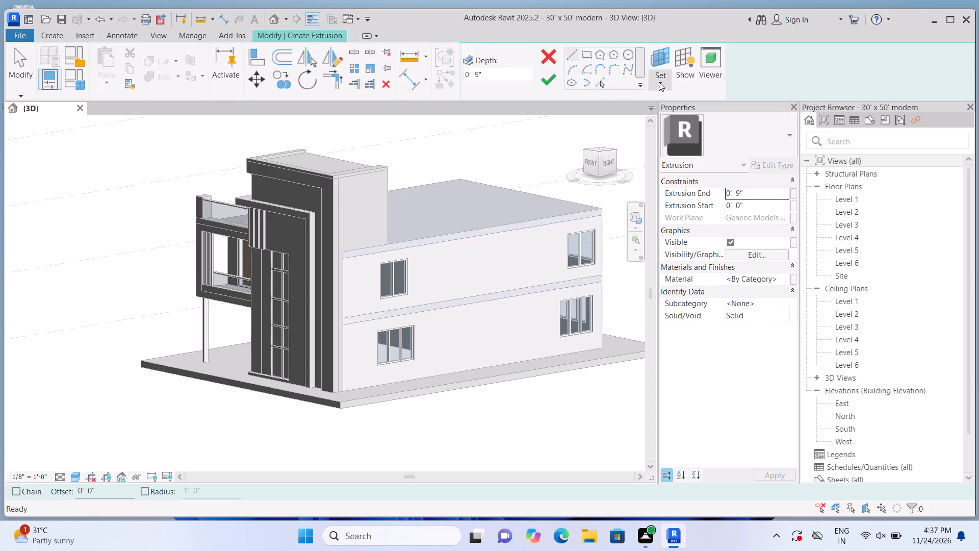
pyautogui.click(659, 82)
pyautogui.click(673, 134)
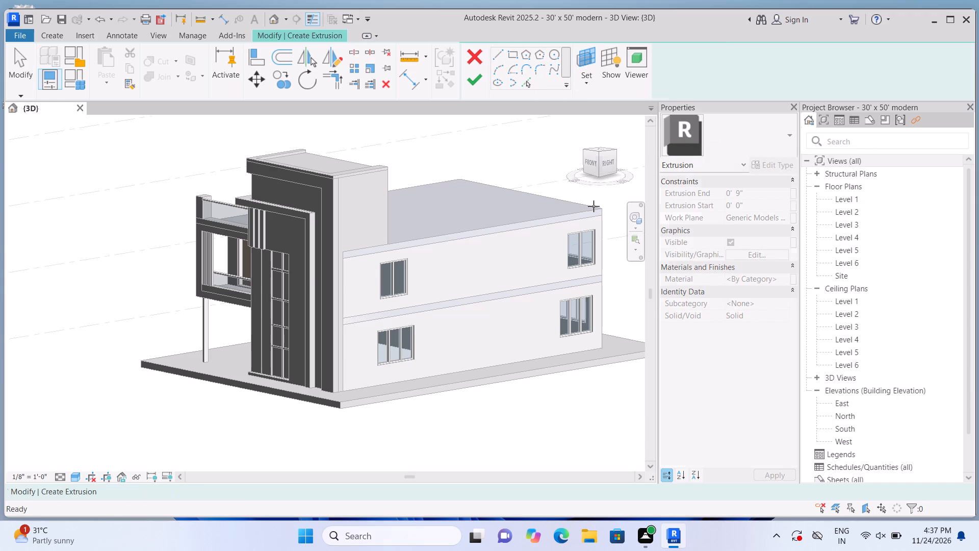
pyautogui.scroll(1, 208, 545)
pyautogui.scroll(10, 275, 471)
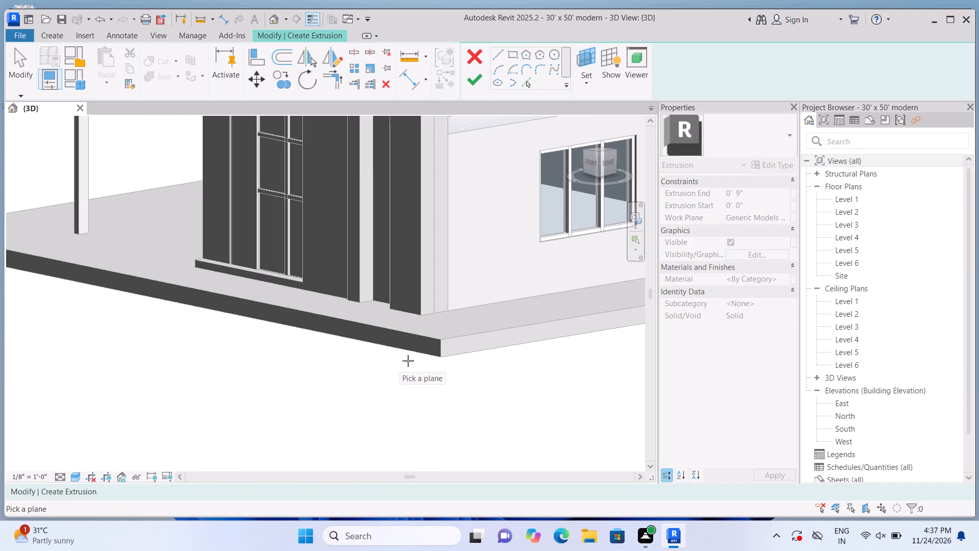
pyautogui.click(434, 345)
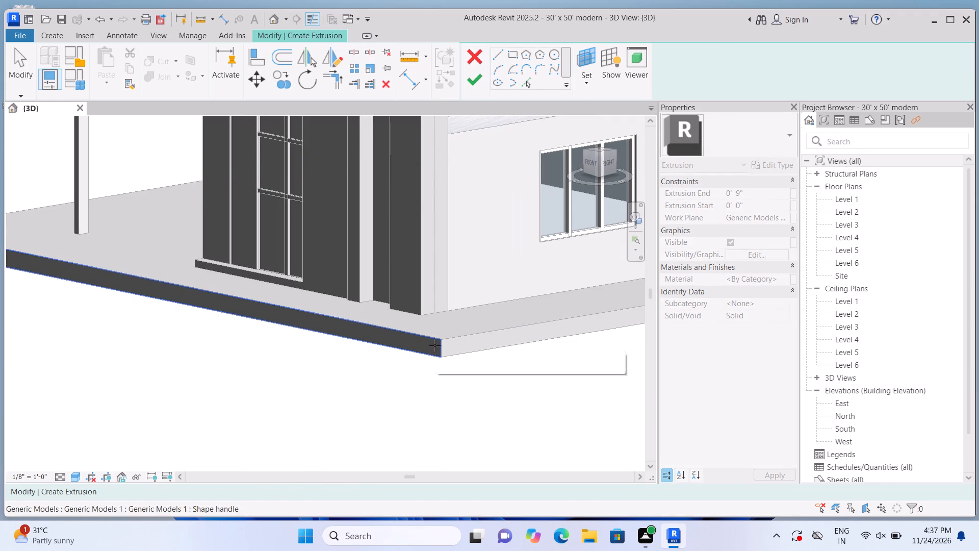
pyautogui.click(586, 53)
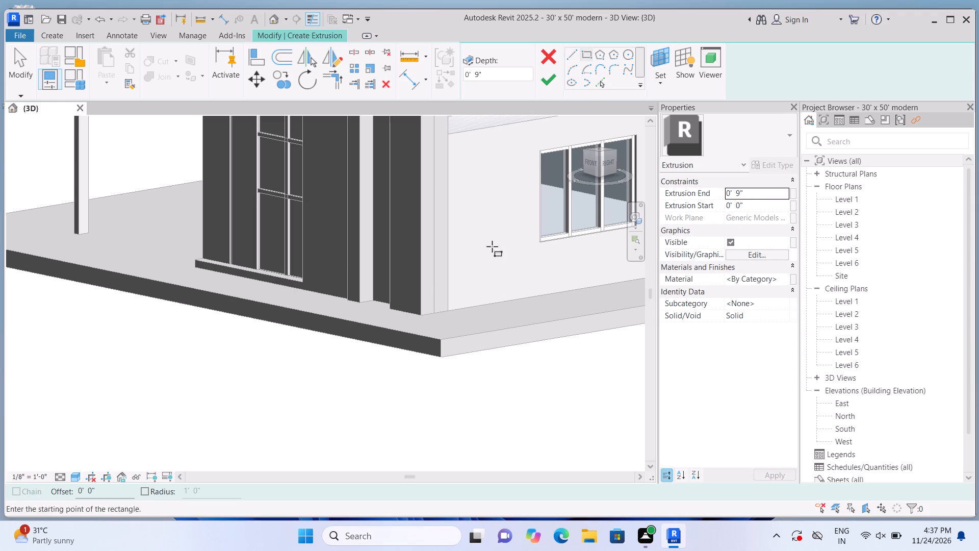
pyautogui.click(441, 353)
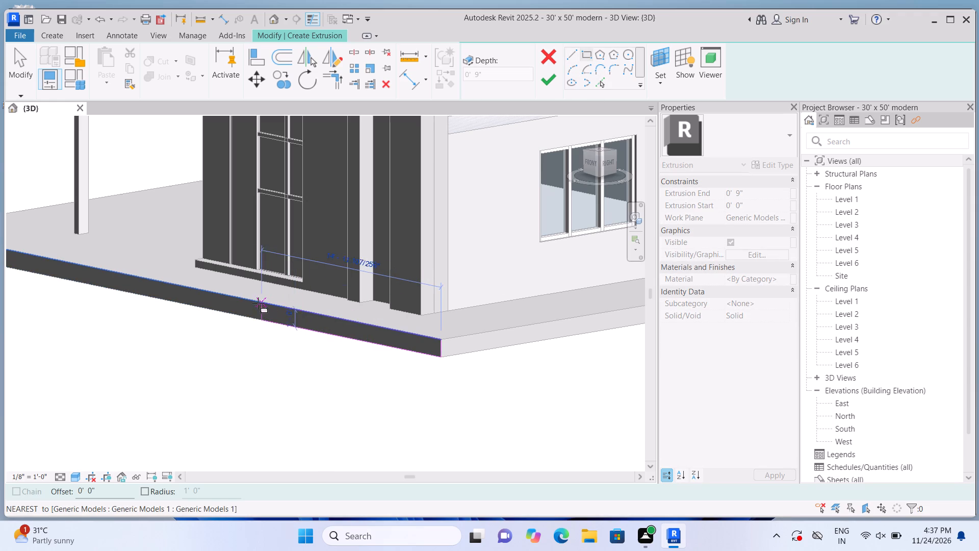
pyautogui.click(141, 278)
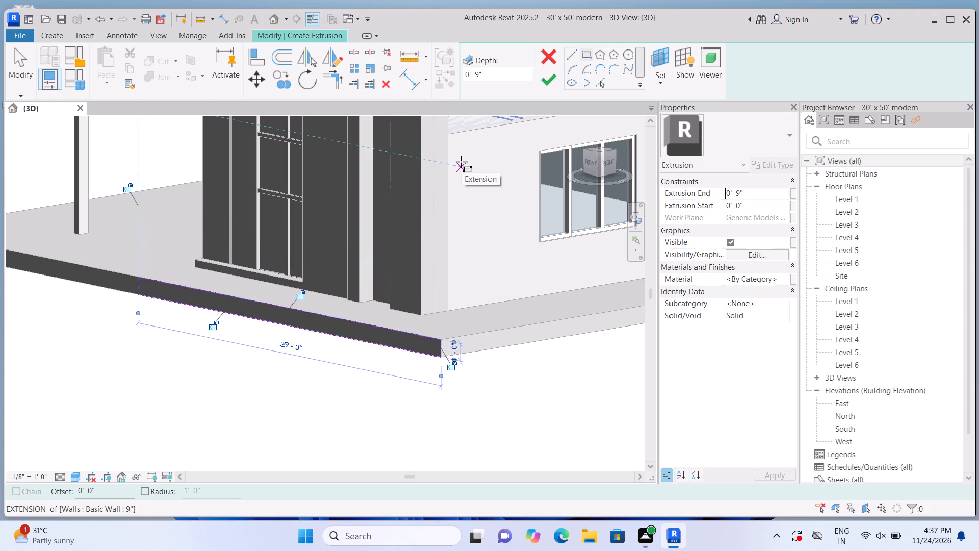
pyautogui.click(543, 82)
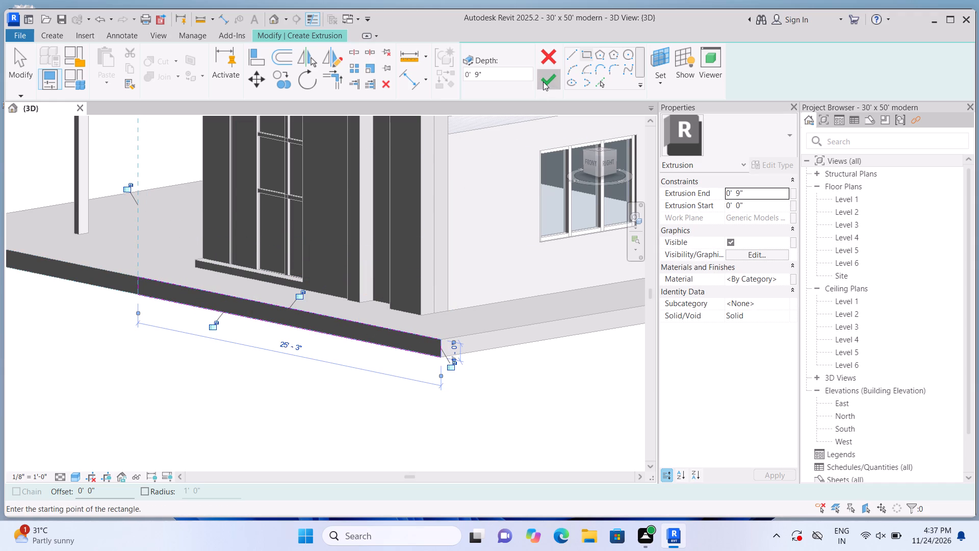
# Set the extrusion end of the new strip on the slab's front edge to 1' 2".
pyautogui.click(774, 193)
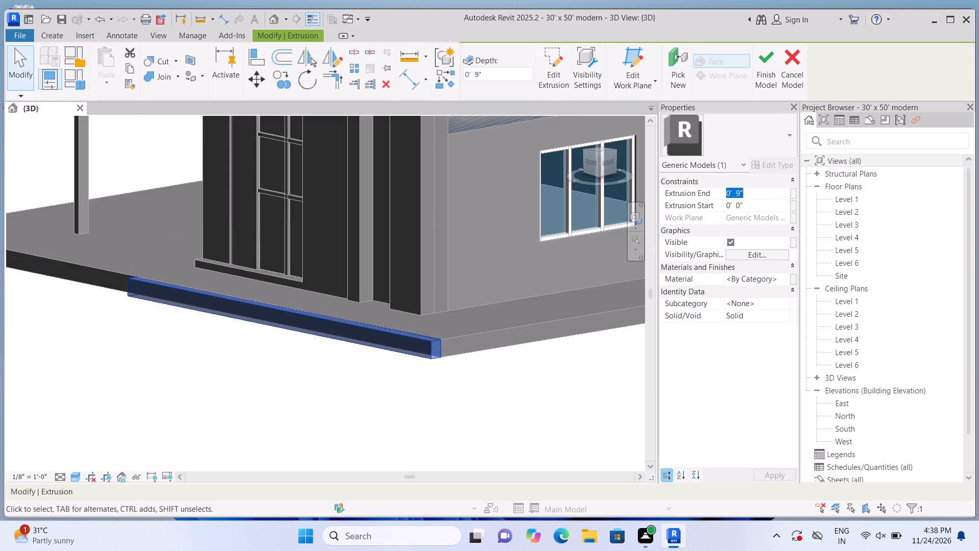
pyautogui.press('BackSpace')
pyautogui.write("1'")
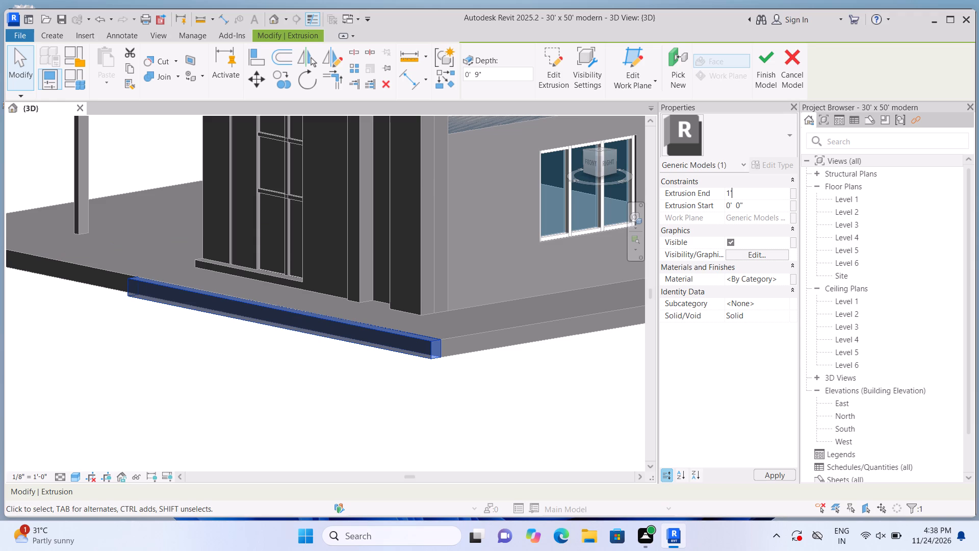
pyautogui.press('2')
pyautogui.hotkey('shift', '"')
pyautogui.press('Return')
# Set the extrusion end of the strip on the slab's front edge to 1' 9".
pyautogui.scroll(1, 372, 377)
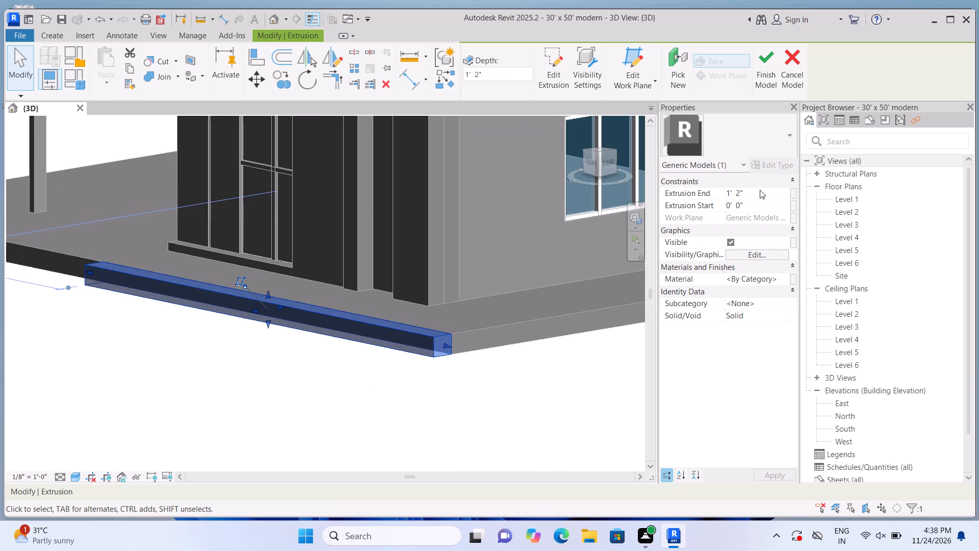
pyautogui.click(760, 190)
pyautogui.press('BackSpace')
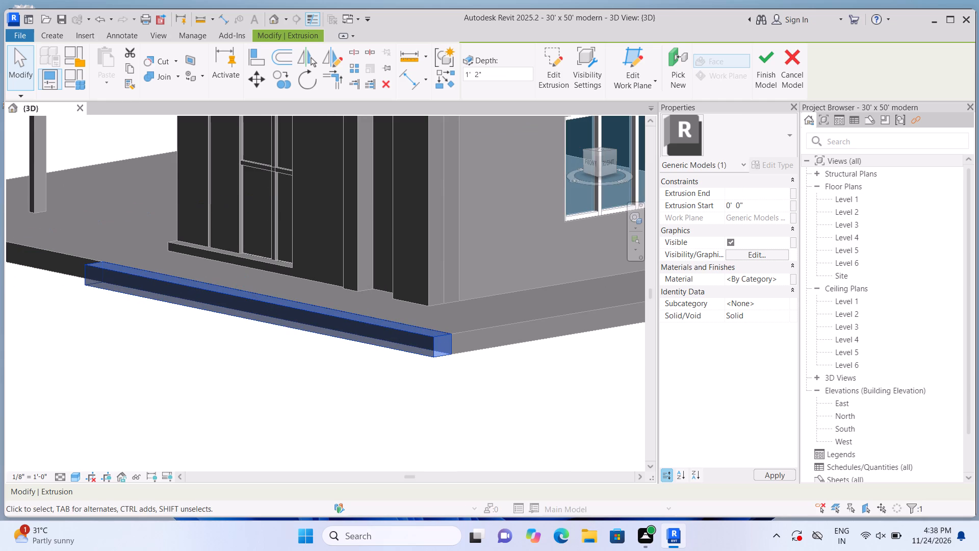
pyautogui.write('1\'9"')
pyautogui.press('Return')
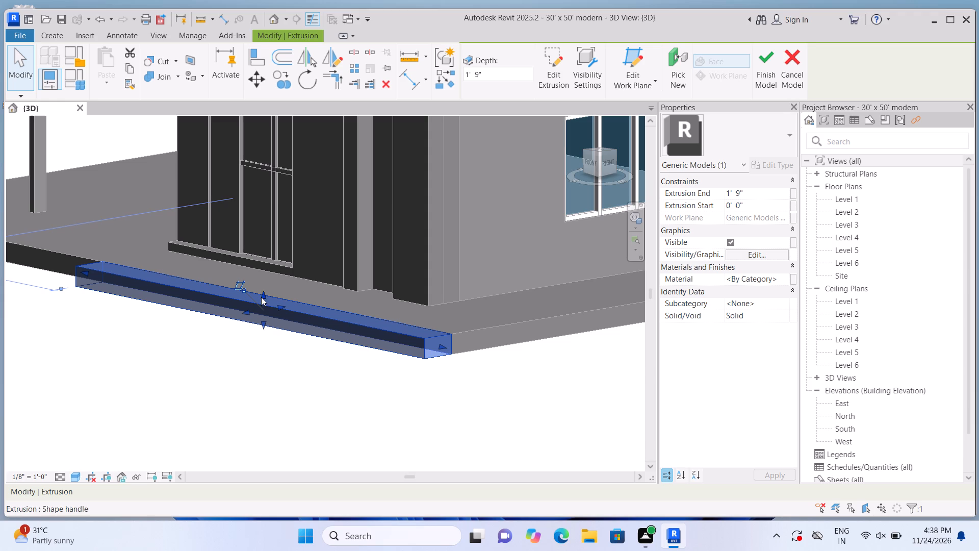
# Stretch the strip's top face upward to form a low boundary wall in front of the tower, and deselect it.
pyautogui.moveTo(264, 292); pyautogui.dragTo(312, 195)
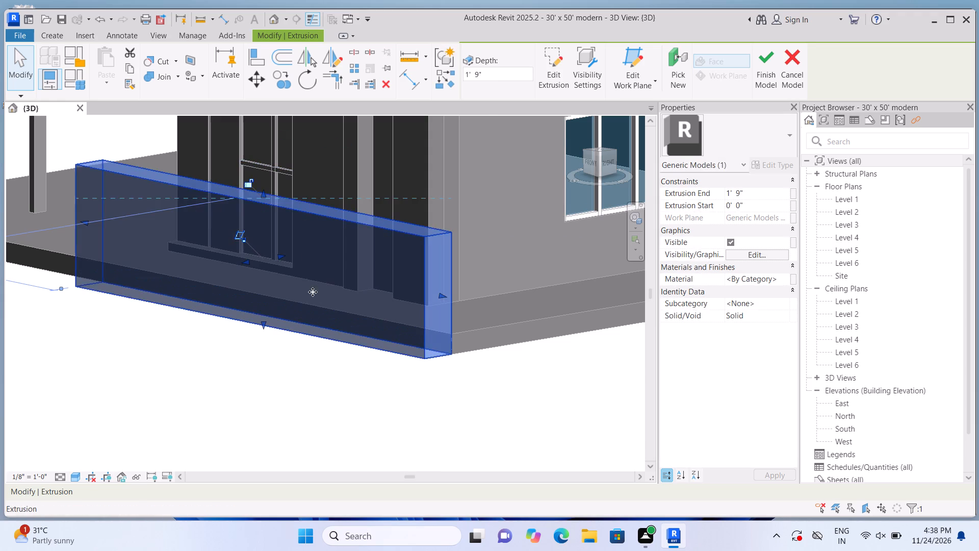
pyautogui.scroll(-2, 317, 300)
pyautogui.click(195, 355)
pyautogui.scroll(-2, 216, 358)
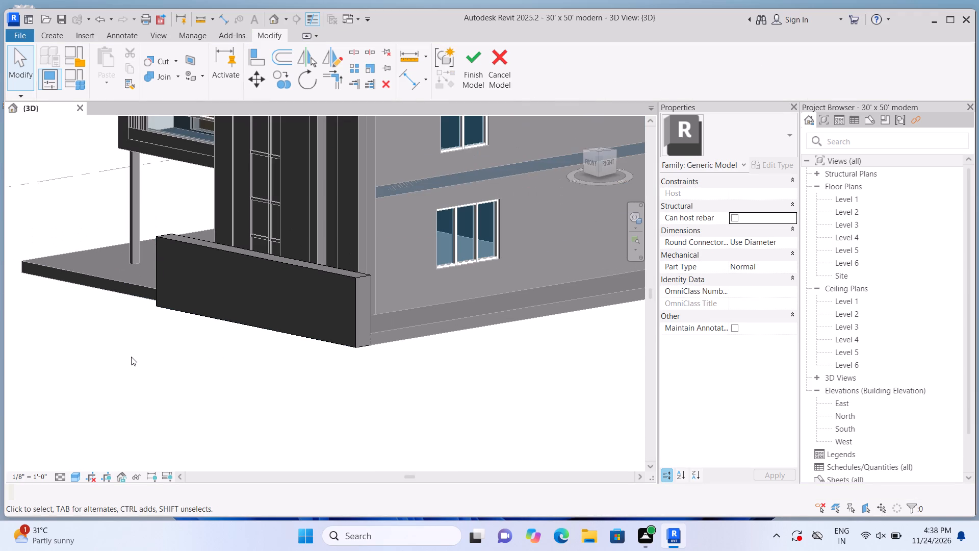
# Start another extrusion for the front edge at the base slab's opposite corner, beside the porch column.
pyautogui.keyDown('shift'); pyautogui.moveTo(163, 376); pyautogui.dragTo(313, 404, button='middle'); pyautogui.keyUp('shift')
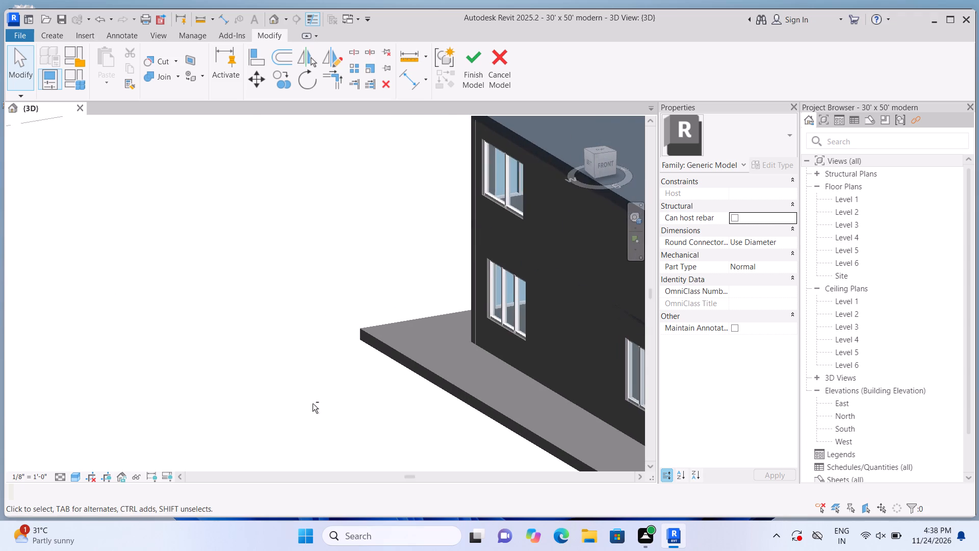
pyautogui.scroll(-8, 300, 400)
pyautogui.keyDown('shift'); pyautogui.moveTo(301, 411); pyautogui.dragTo(320, 386, button='middle'); pyautogui.keyUp('shift')
pyautogui.keyDown('shift'); pyautogui.scroll(1, 341, 405); pyautogui.keyUp('shift')
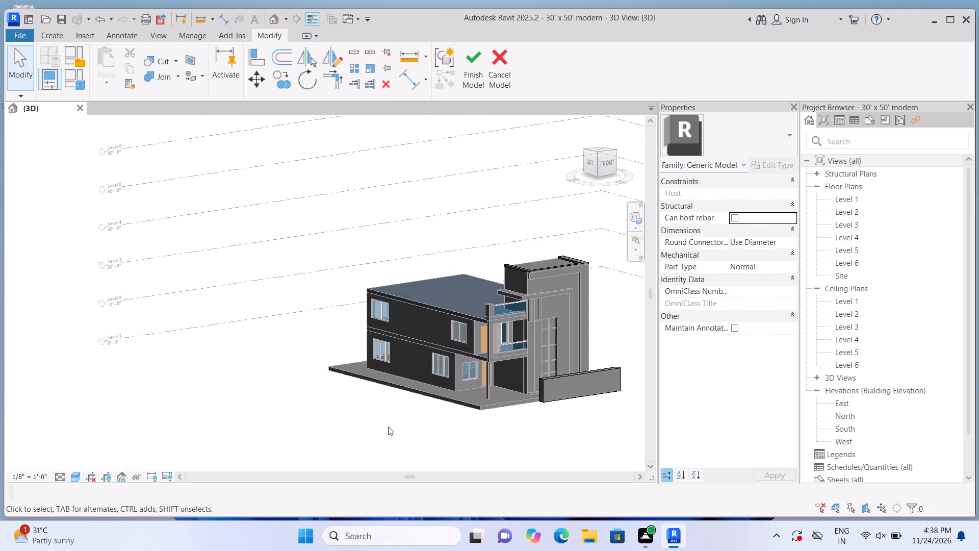
pyautogui.keyDown('shift'); pyautogui.scroll(1, 388, 427); pyautogui.keyUp('shift')
pyautogui.scroll(1, 517, 452)
pyautogui.moveTo(547, 425); pyautogui.dragTo(435, 393, button='middle')
pyautogui.scroll(6, 435, 393)
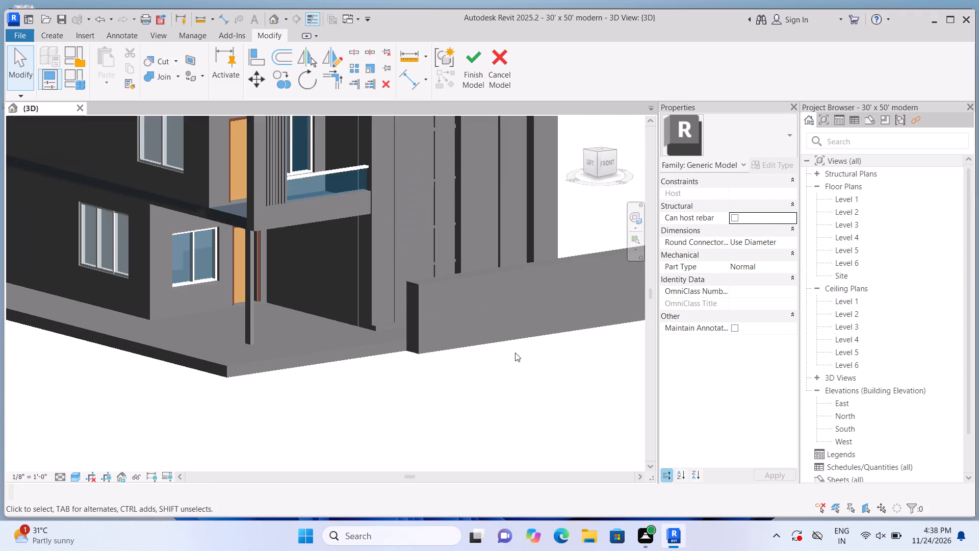
pyautogui.scroll(2, 515, 353)
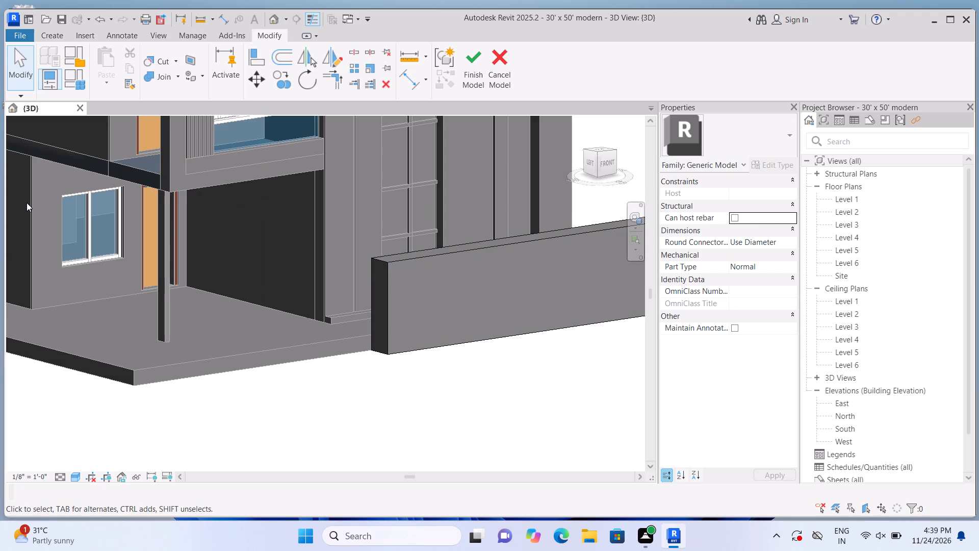
pyautogui.click(45, 33)
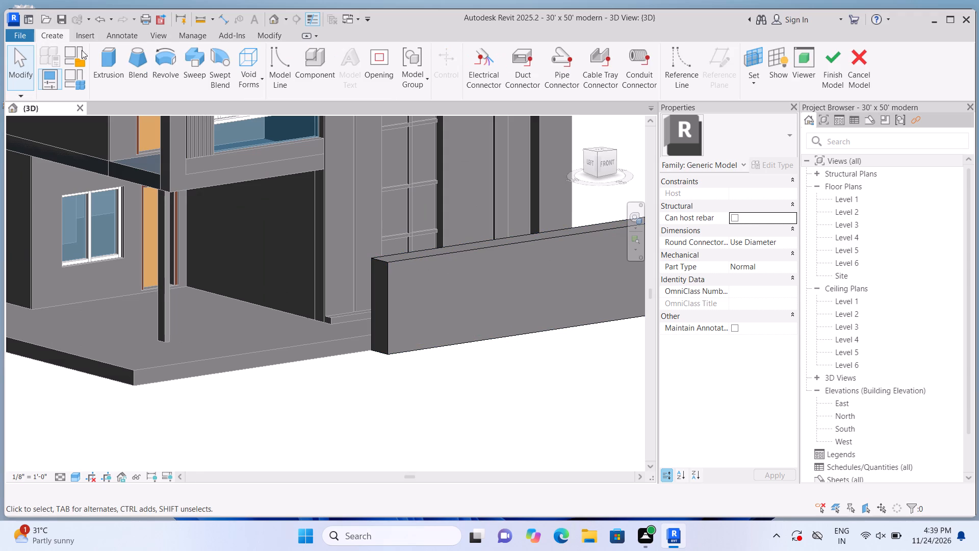
pyautogui.click(99, 61)
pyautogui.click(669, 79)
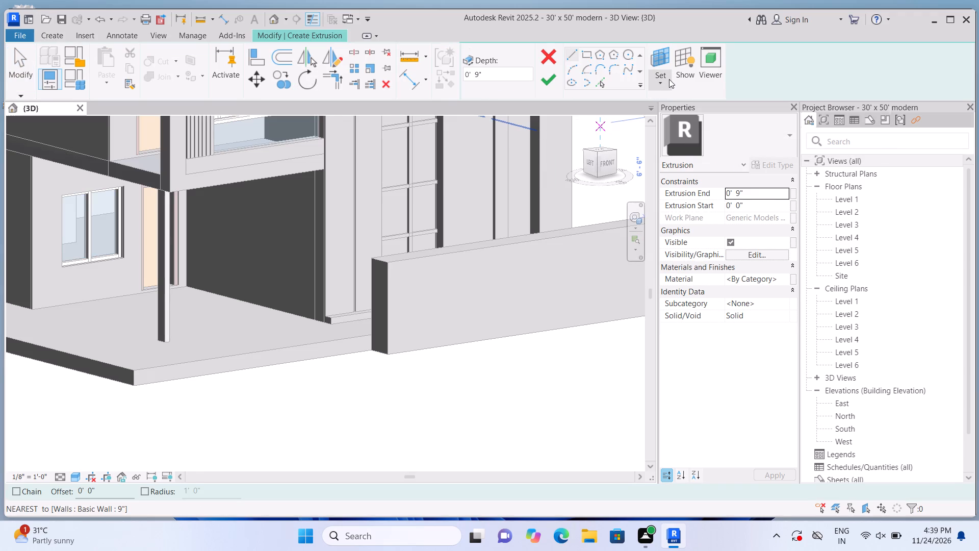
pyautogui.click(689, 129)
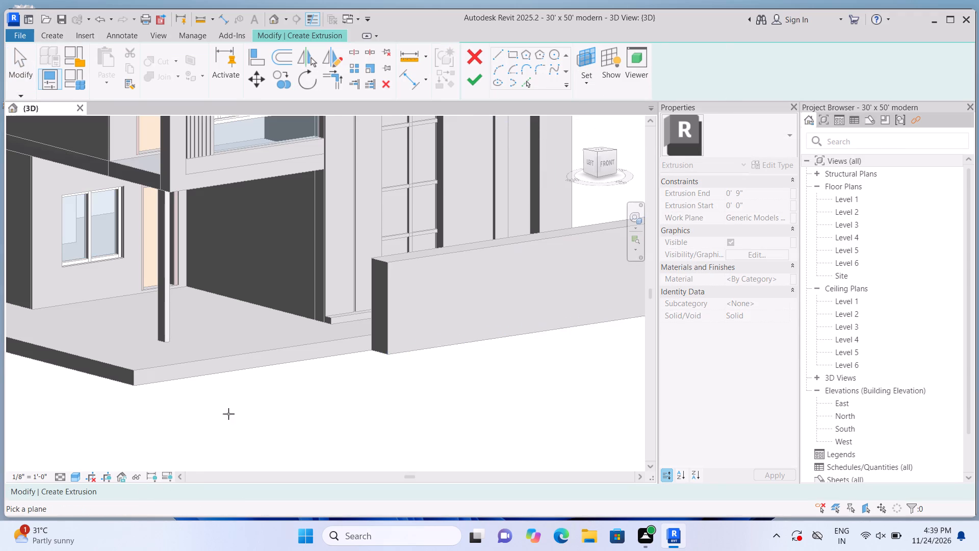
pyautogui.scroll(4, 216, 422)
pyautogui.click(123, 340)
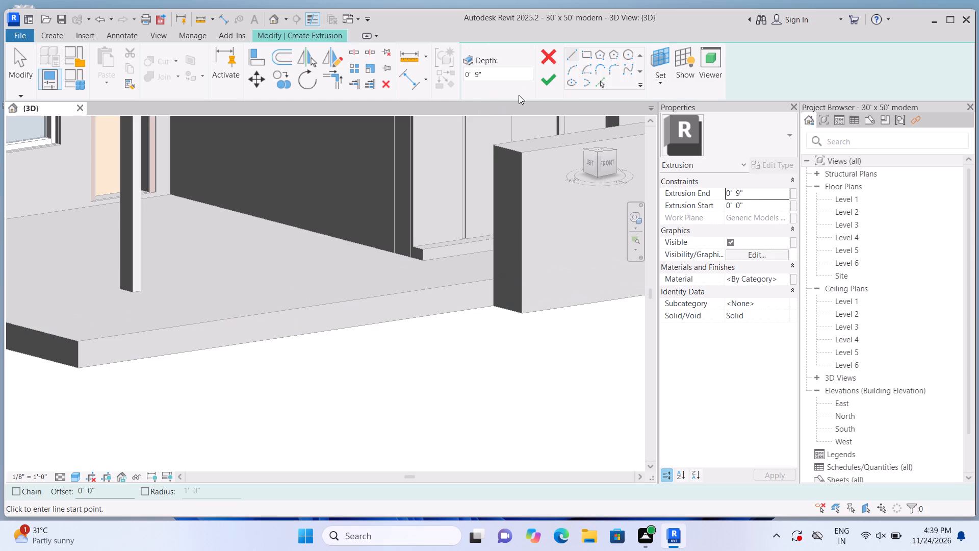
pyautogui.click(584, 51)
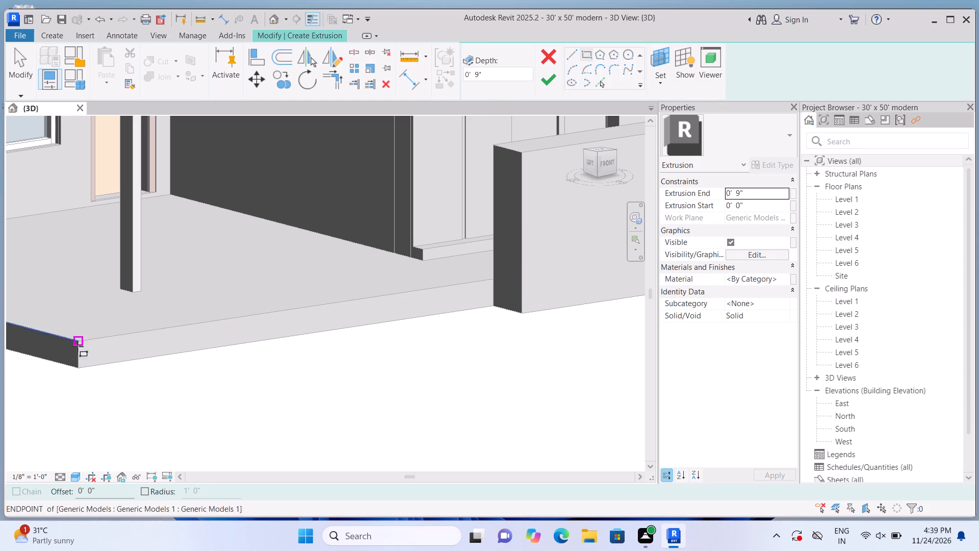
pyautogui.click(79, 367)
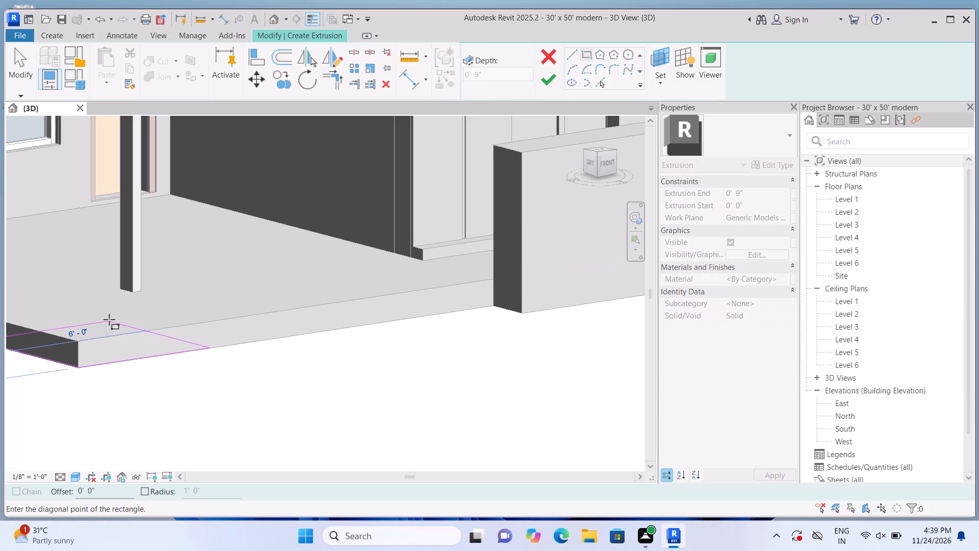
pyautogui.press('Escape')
# Extrude a rectangle about 6' 10" long and the slab's full edge height on the slab's front face, from the porch-side corner.
pyautogui.click(654, 86)
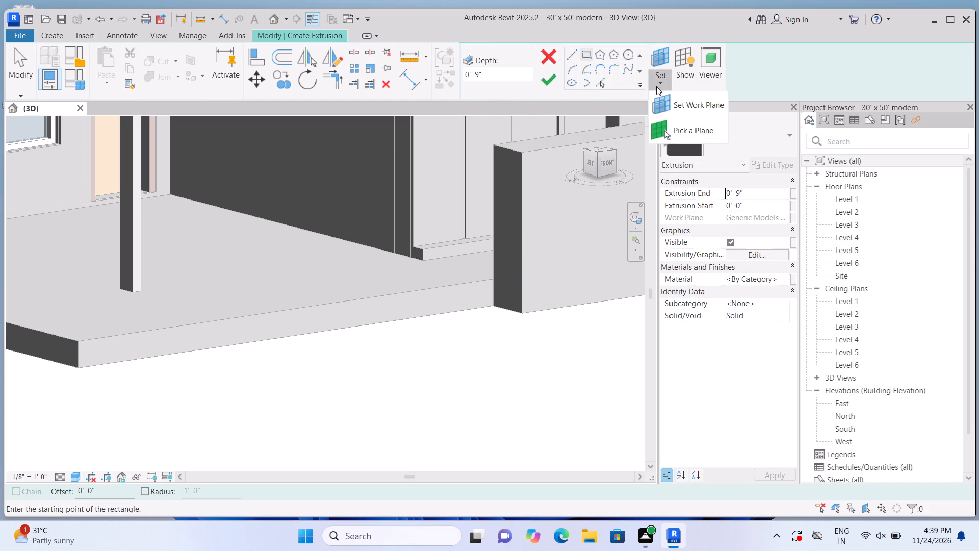
pyautogui.click(674, 116)
pyautogui.click(603, 178)
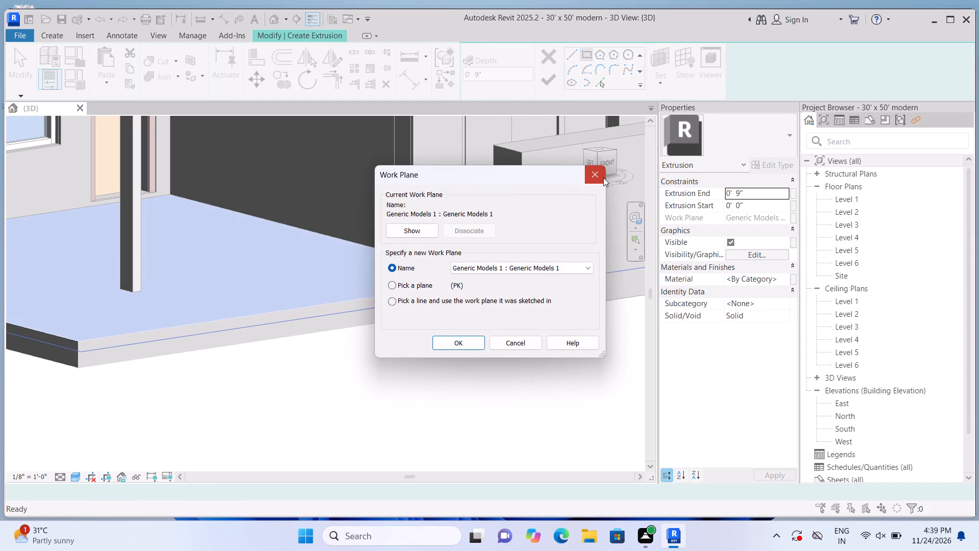
pyautogui.click(588, 85)
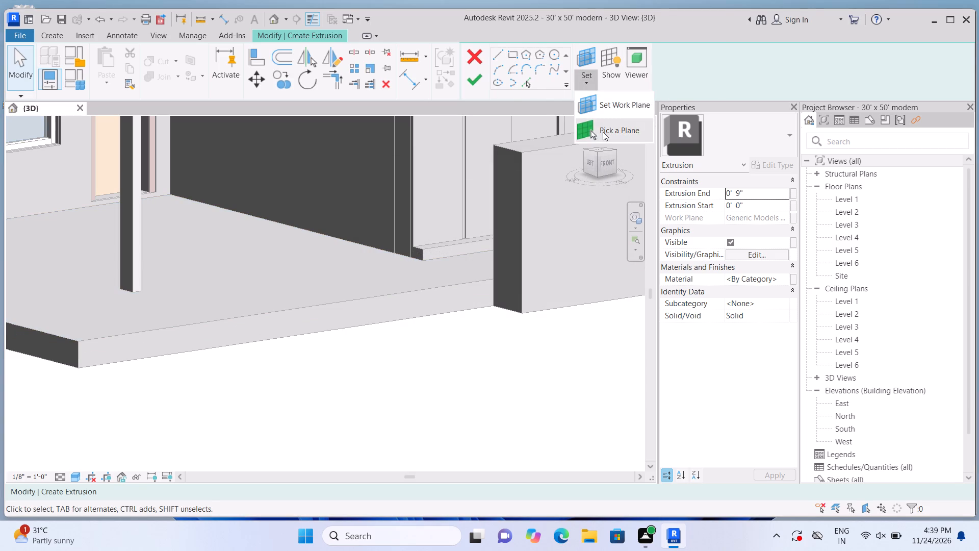
pyautogui.click(603, 132)
pyautogui.scroll(1, 113, 443)
pyautogui.click(86, 335)
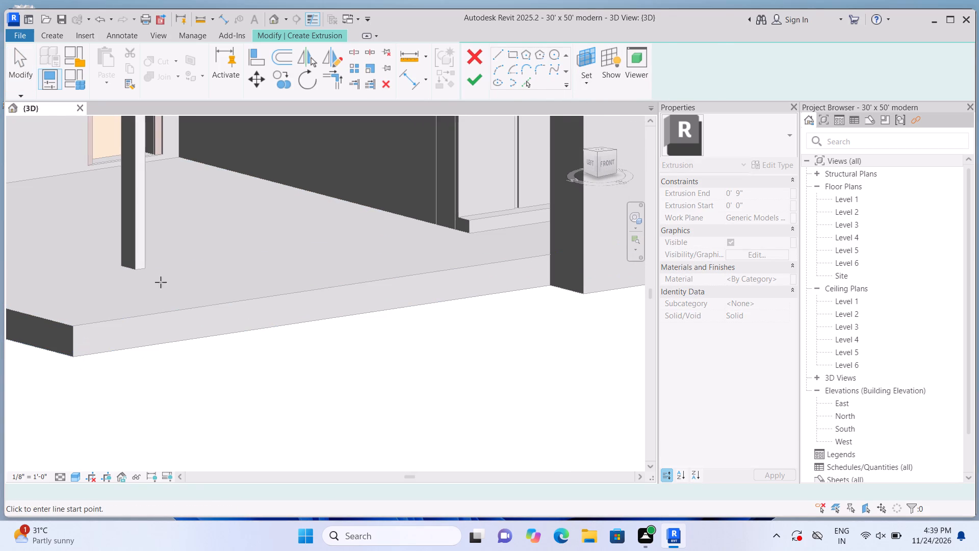
pyautogui.click(588, 56)
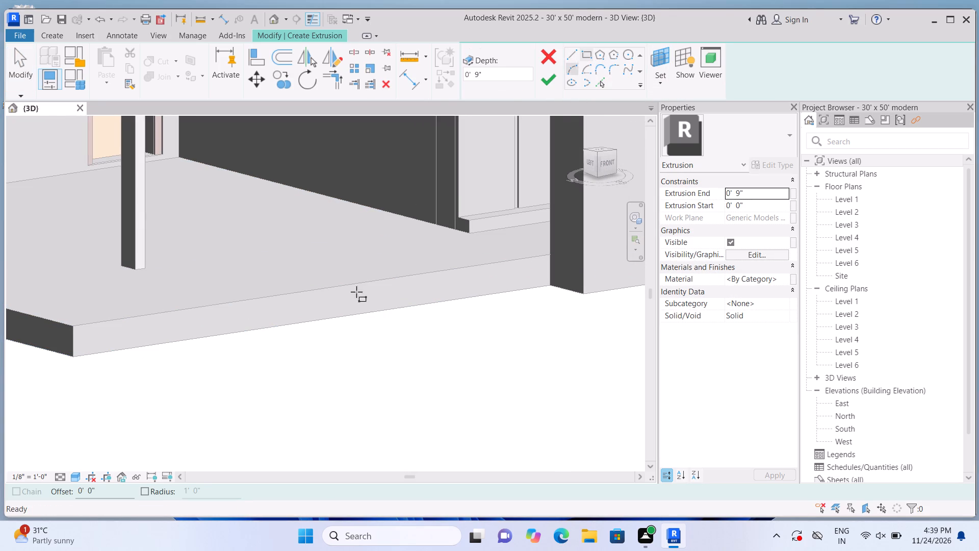
pyautogui.click(73, 329)
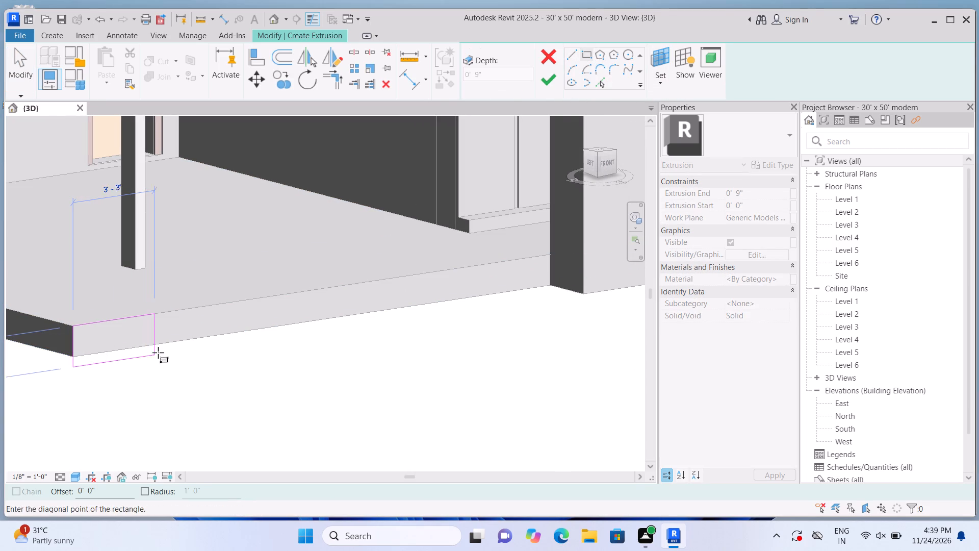
pyautogui.click(245, 329)
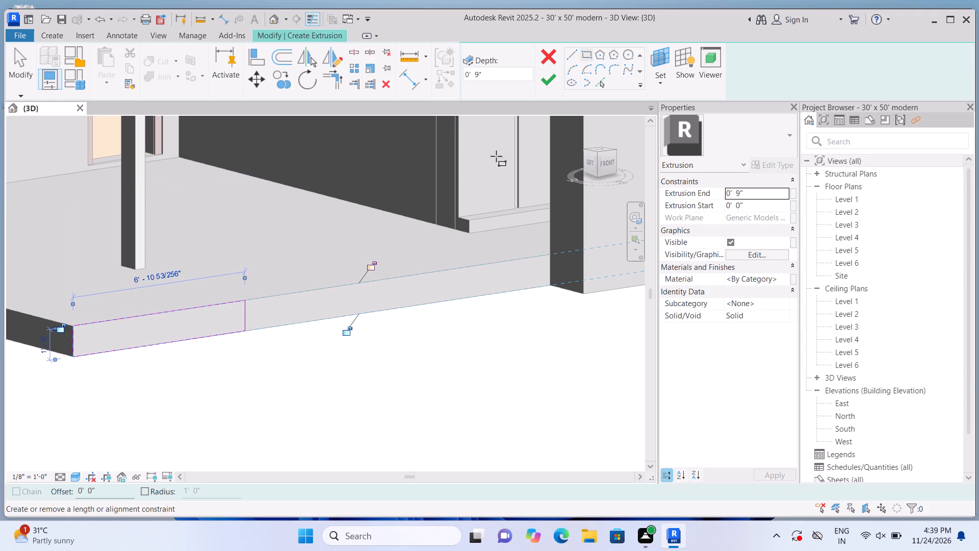
pyautogui.click(550, 79)
# Set the extrusion end of the new strip at the porch-side corner to 1' 9".
pyautogui.scroll(-4, 380, 437)
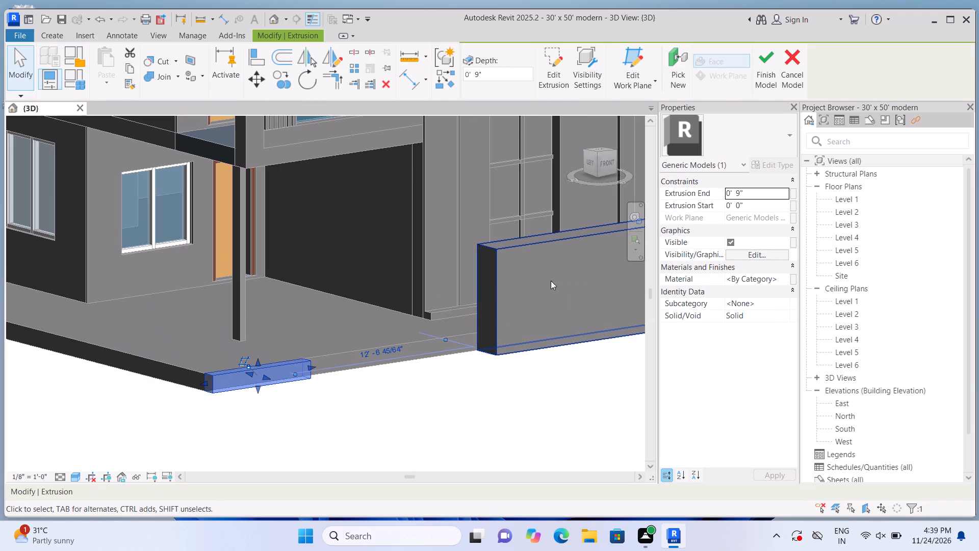
pyautogui.click(758, 187)
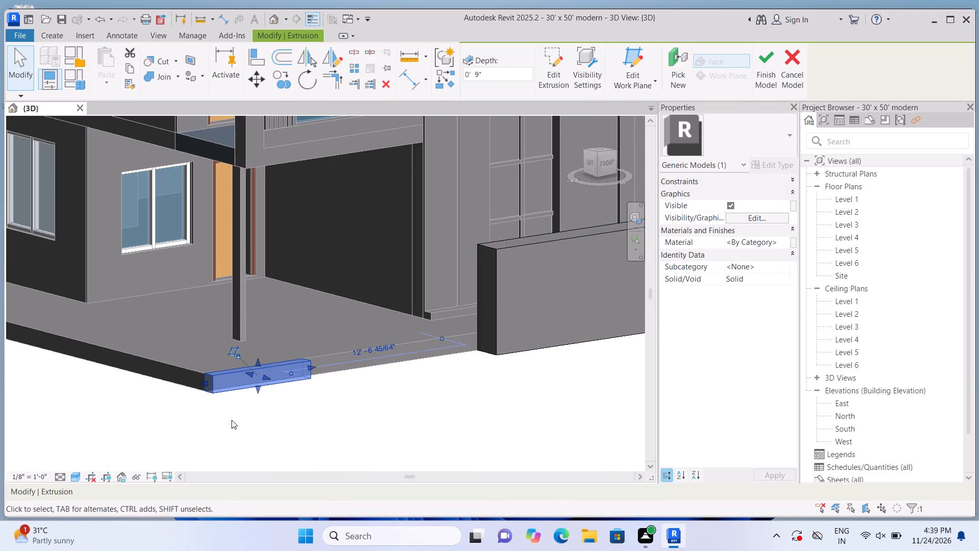
pyautogui.click(231, 420)
pyautogui.click(243, 384)
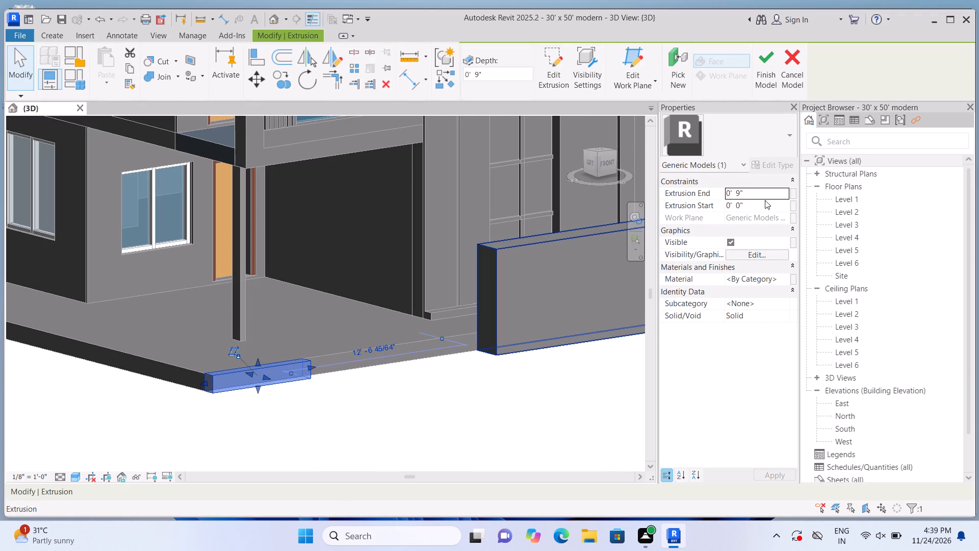
pyautogui.click(767, 194)
pyautogui.press('BackSpace')
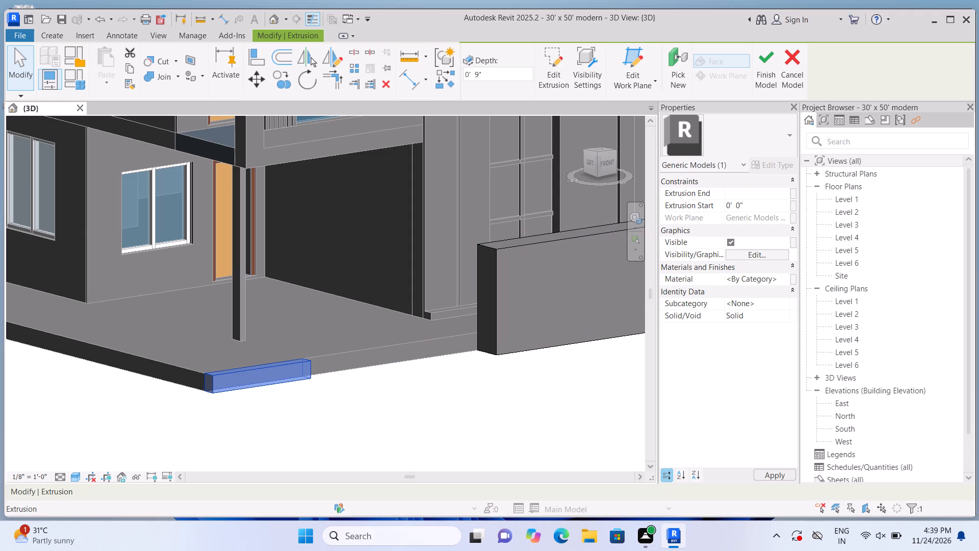
pyautogui.write('1\'9"')
pyautogui.press('Return')
# Stretch the corner strip's top face upward to form a short boundary wall in front of the porch column, and deselect it.
pyautogui.scroll(1, 255, 390)
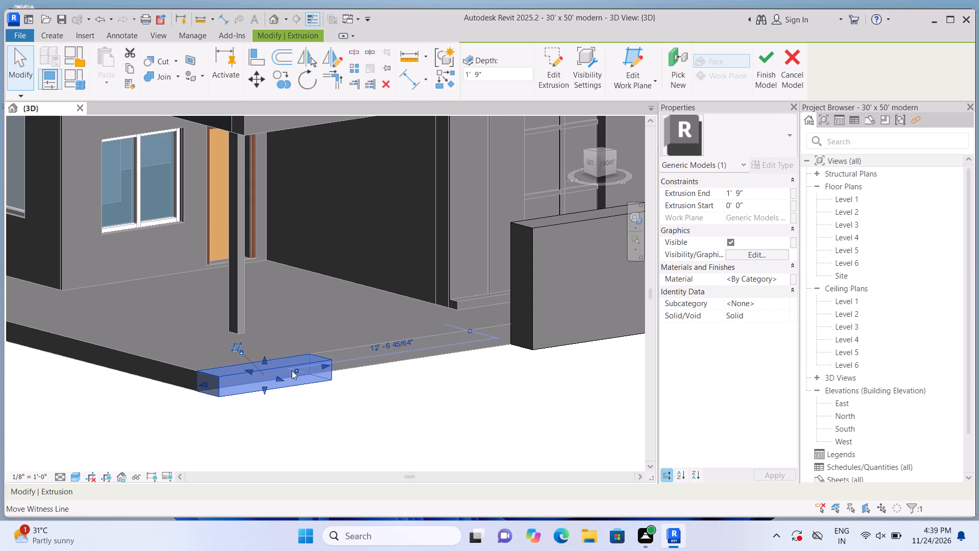
pyautogui.moveTo(265, 358); pyautogui.dragTo(272, 251)
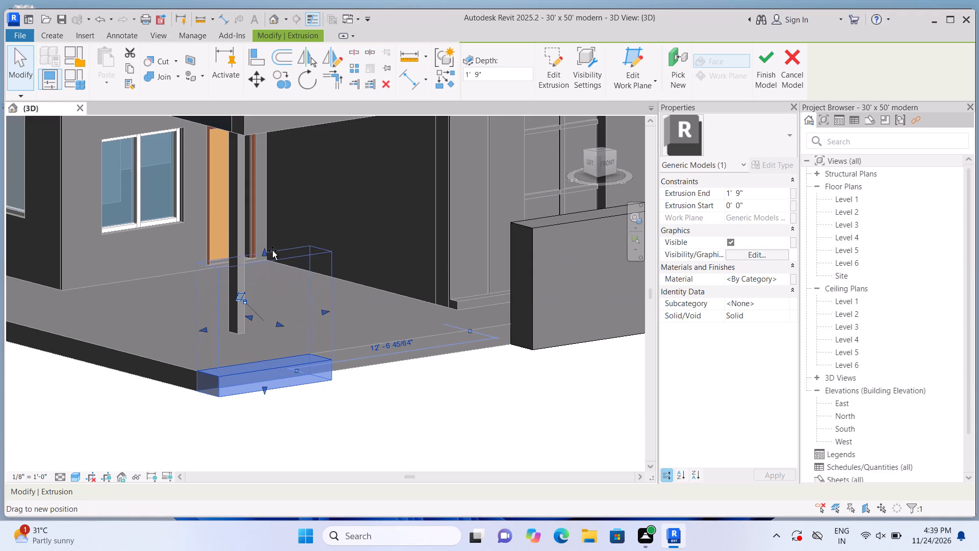
pyautogui.moveTo(272, 251); pyautogui.dragTo(274, 235)
pyautogui.click(280, 400)
pyautogui.scroll(-5, 280, 400)
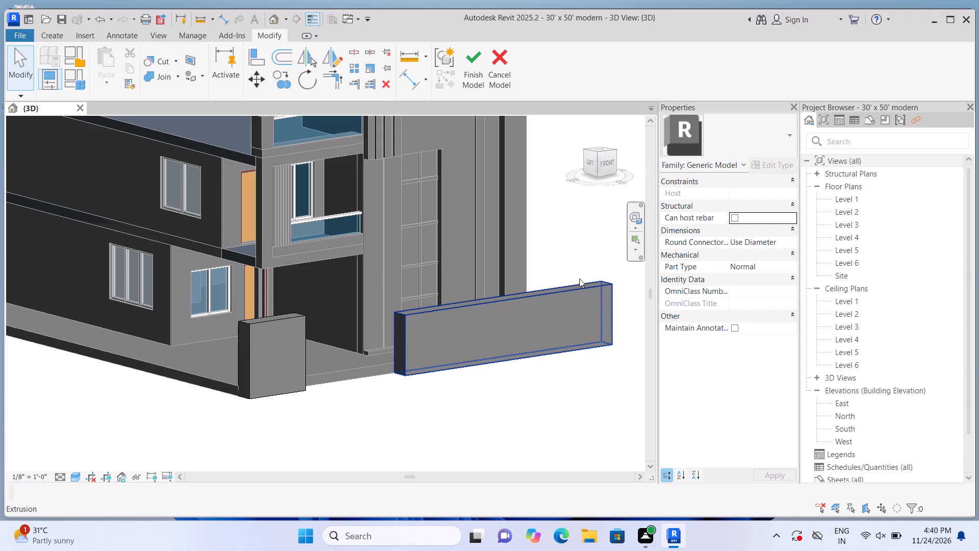
# Shorten both front boundary walls slightly from their facing ends to widen the entrance opening between them.
pyautogui.scroll(1, 510, 324)
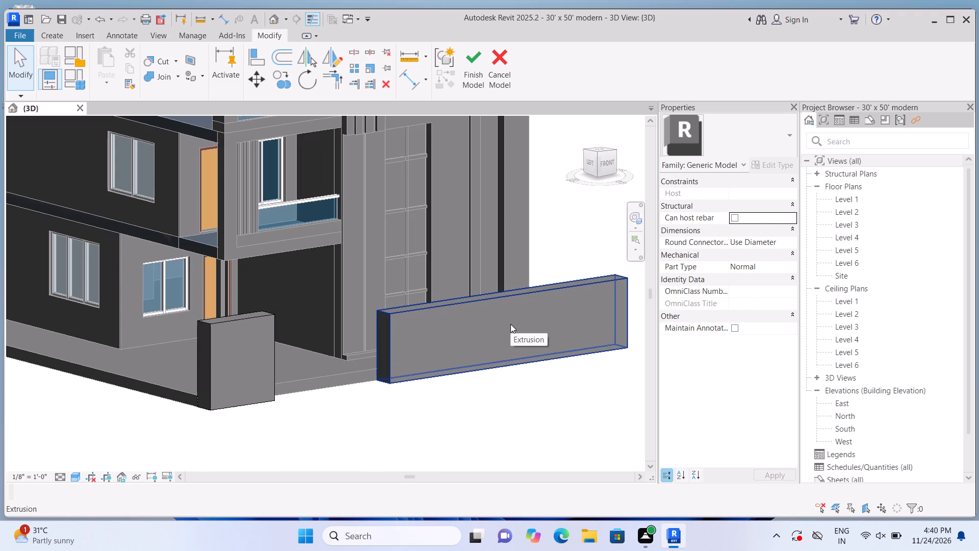
pyautogui.click(510, 324)
pyautogui.click(377, 343)
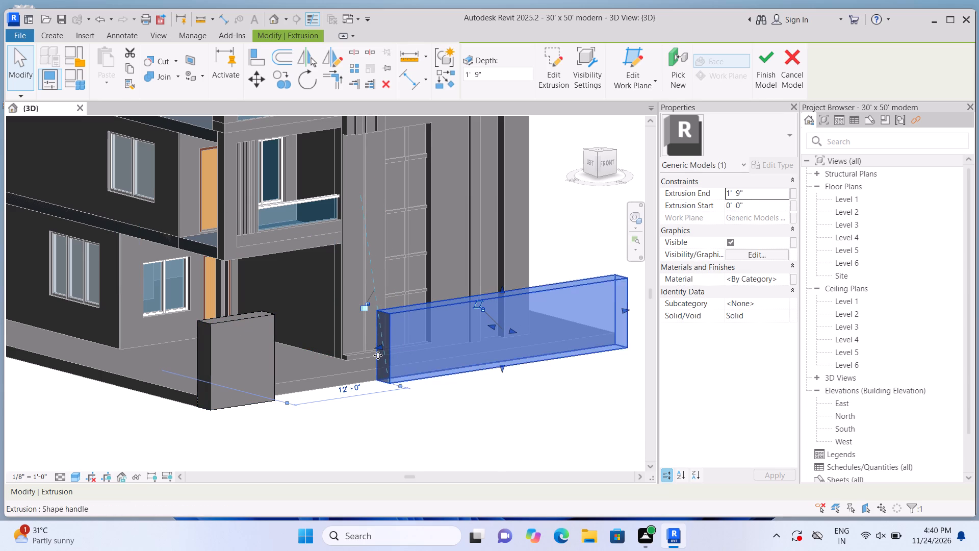
pyautogui.moveTo(378, 346); pyautogui.dragTo(407, 338)
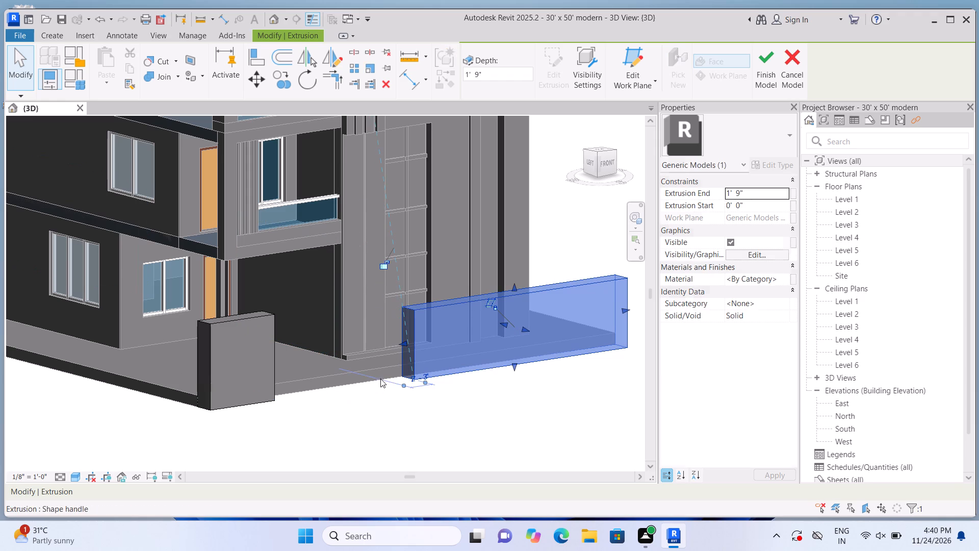
pyautogui.click(262, 367)
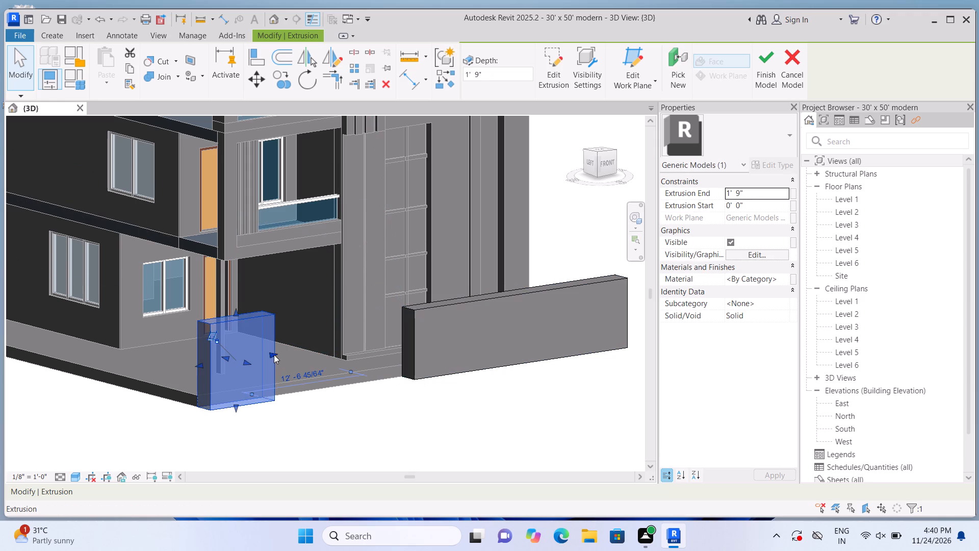
pyautogui.moveTo(273, 354); pyautogui.dragTo(260, 359)
pyautogui.click(283, 449)
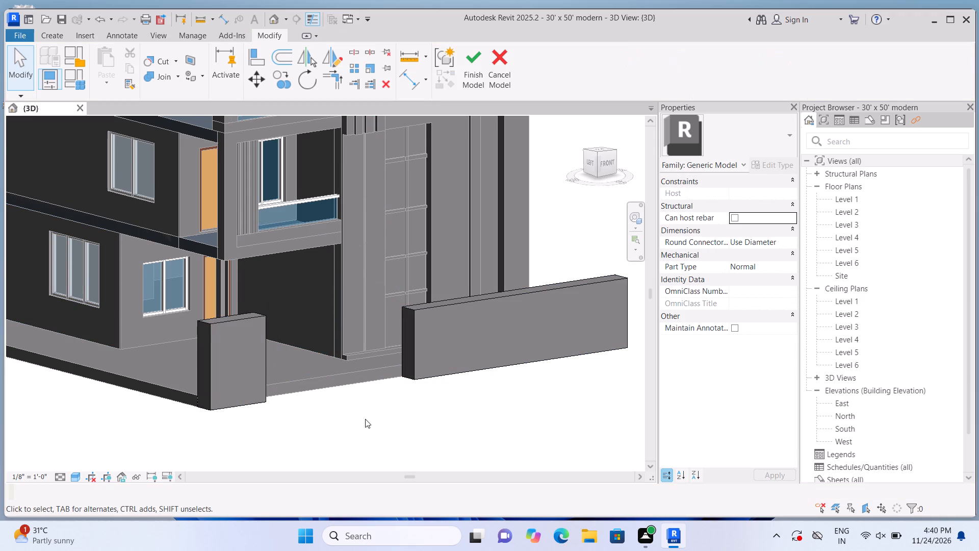
# Extrude a rectangle 1' 9" wide and 1' high from the base of the long wall's end face beside the entrance opening.
pyautogui.scroll(4, 414, 397)
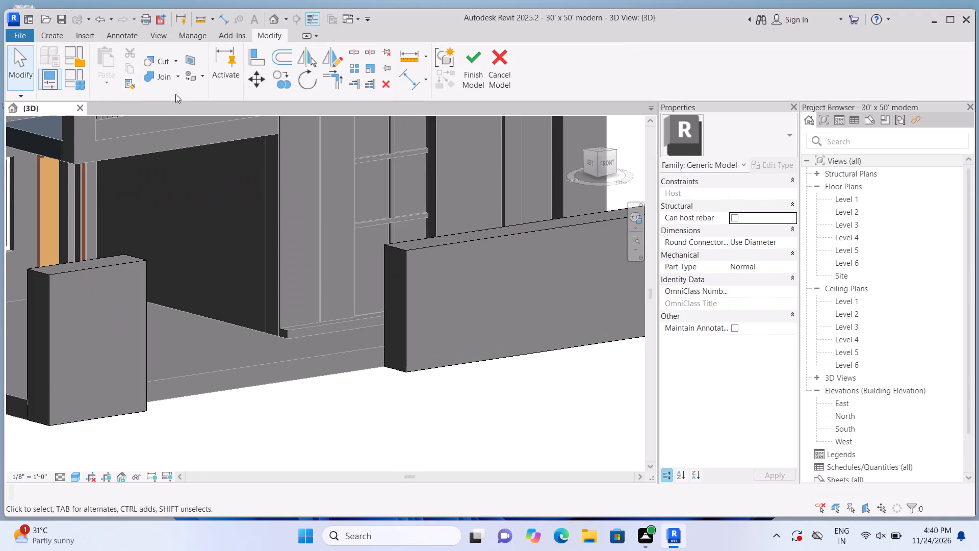
pyautogui.click(58, 35)
pyautogui.click(99, 58)
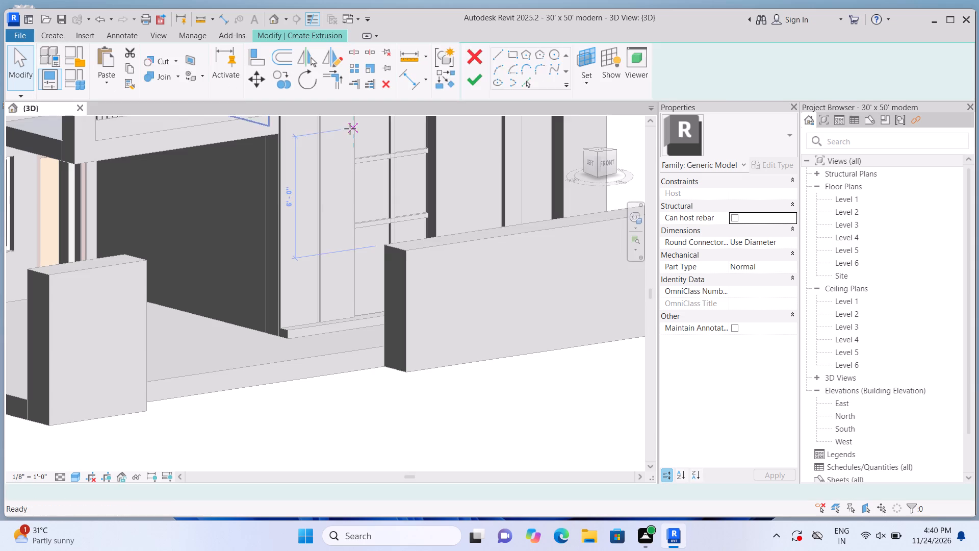
pyautogui.click(670, 82)
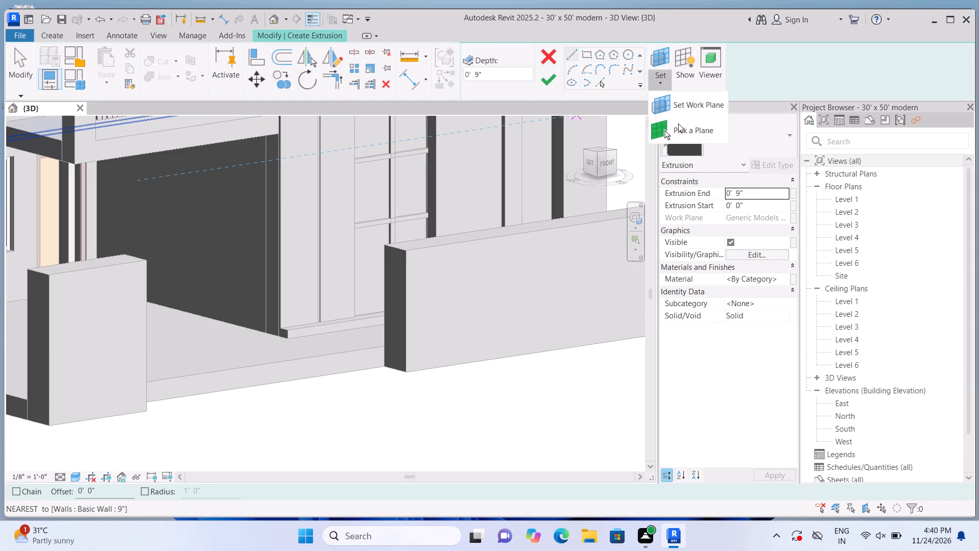
pyautogui.click(678, 123)
pyautogui.scroll(1, 358, 412)
pyautogui.click(402, 318)
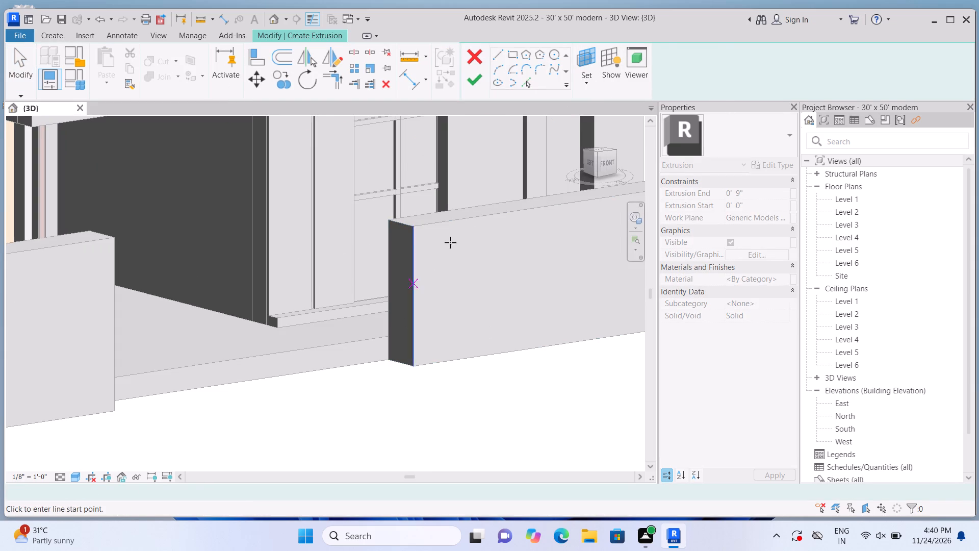
pyautogui.click(586, 52)
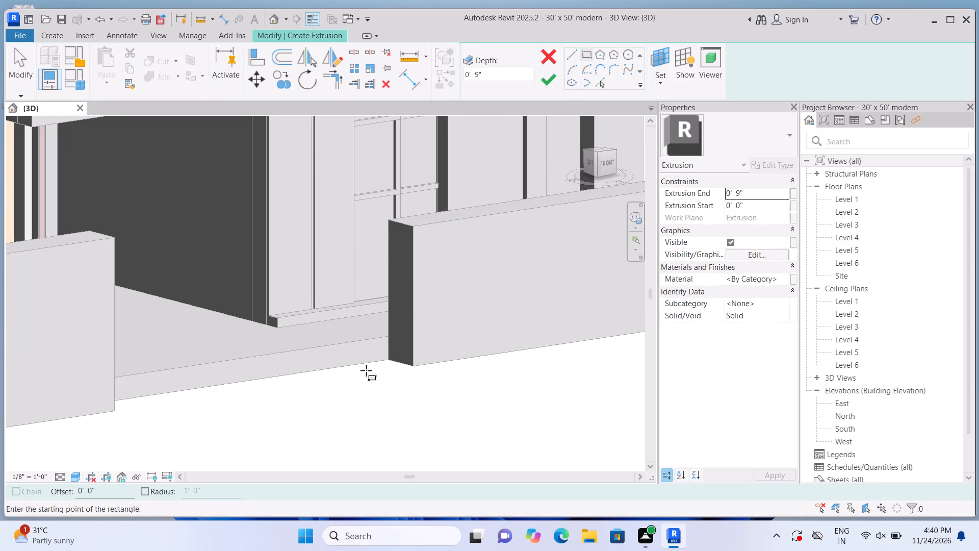
pyautogui.click(390, 363)
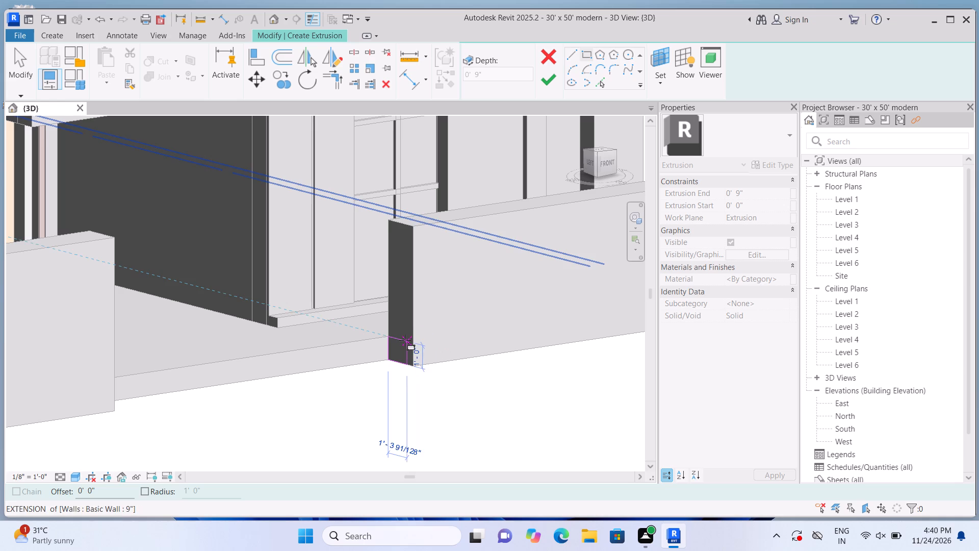
pyautogui.click(415, 344)
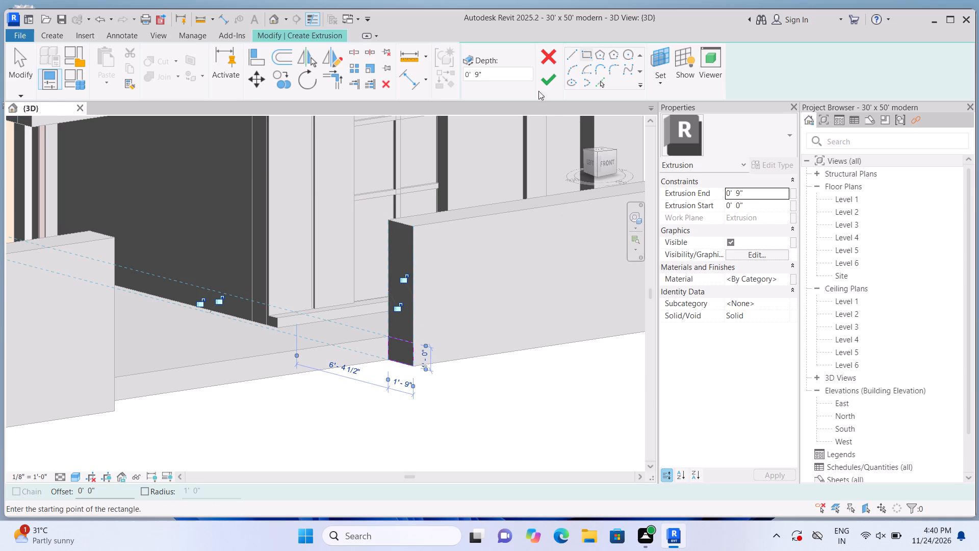
pyautogui.click(549, 78)
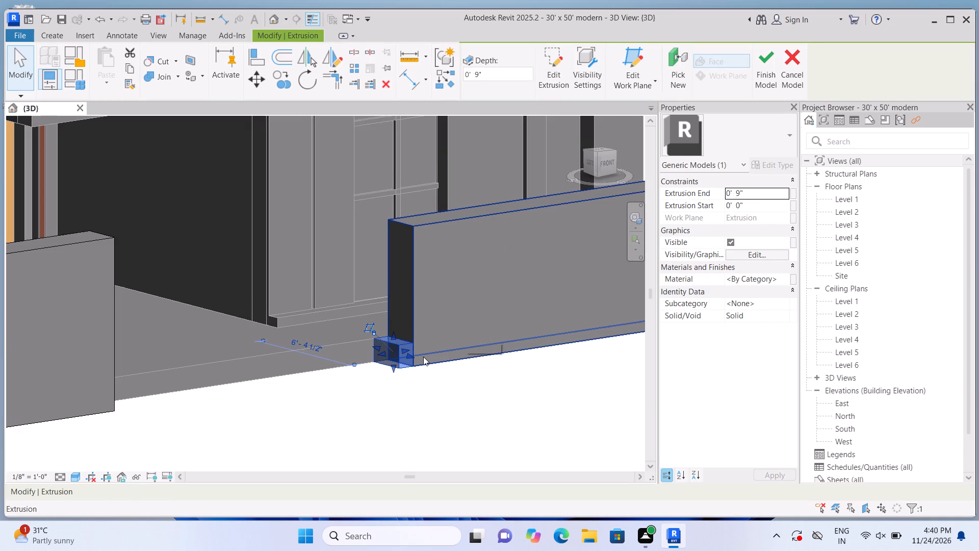
# Stretch the block about 1' 4" out from the long wall's end, slightly past its front face and above its top, forming a pier.
pyautogui.scroll(1, 415, 355)
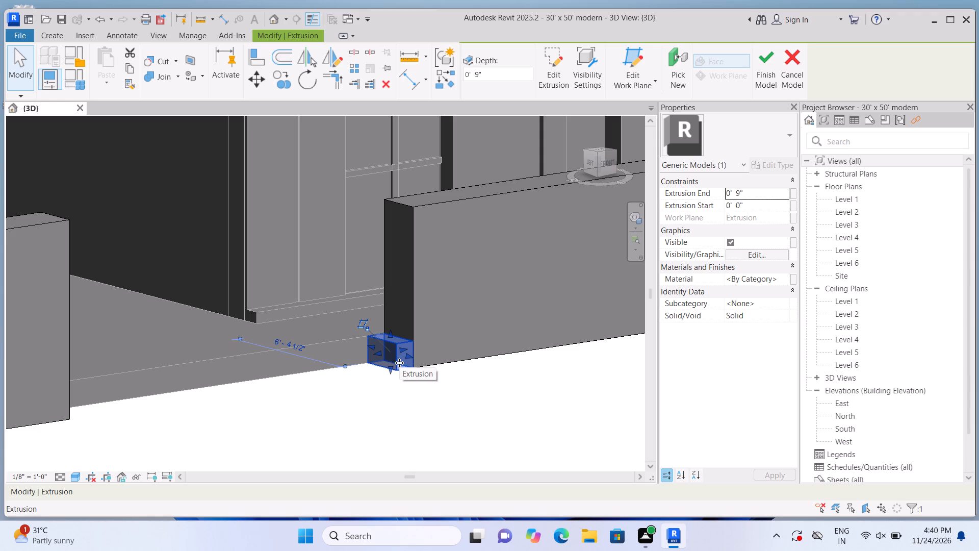
pyautogui.scroll(2, 367, 380)
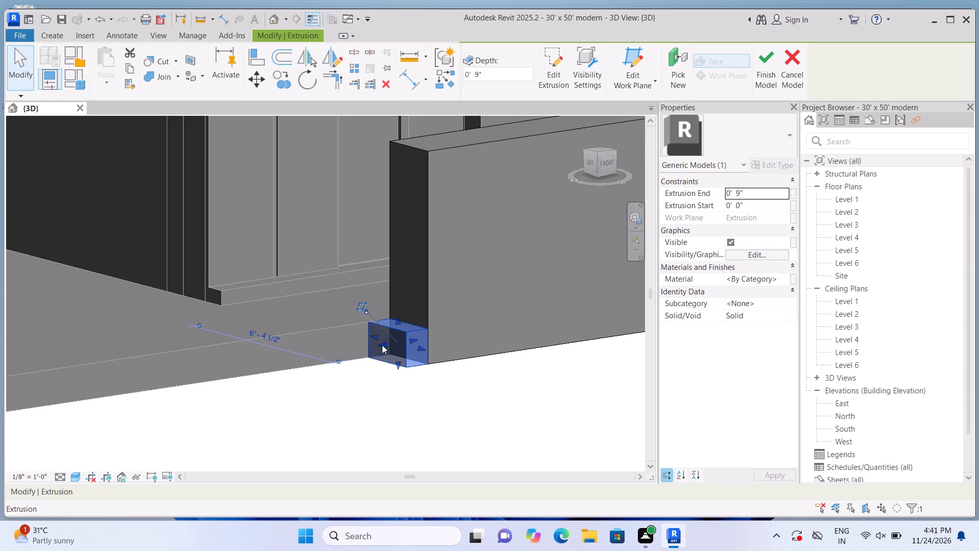
pyautogui.moveTo(381, 344); pyautogui.dragTo(372, 349)
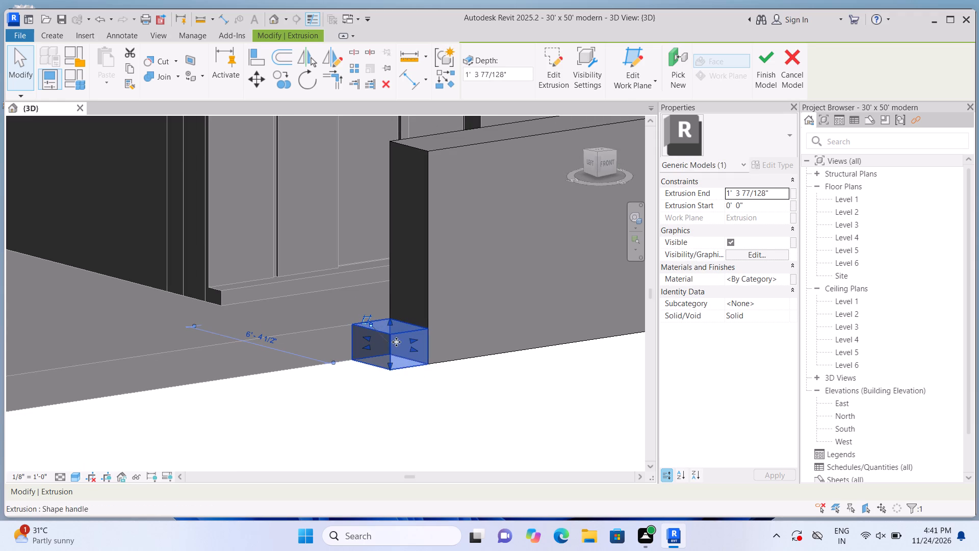
pyautogui.click(414, 348)
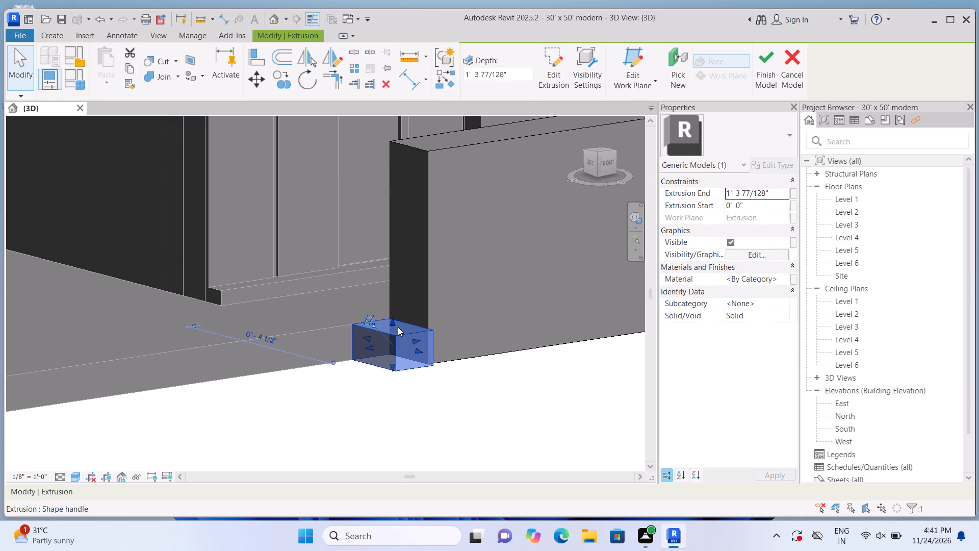
pyautogui.moveTo(393, 319); pyautogui.dragTo(389, 132)
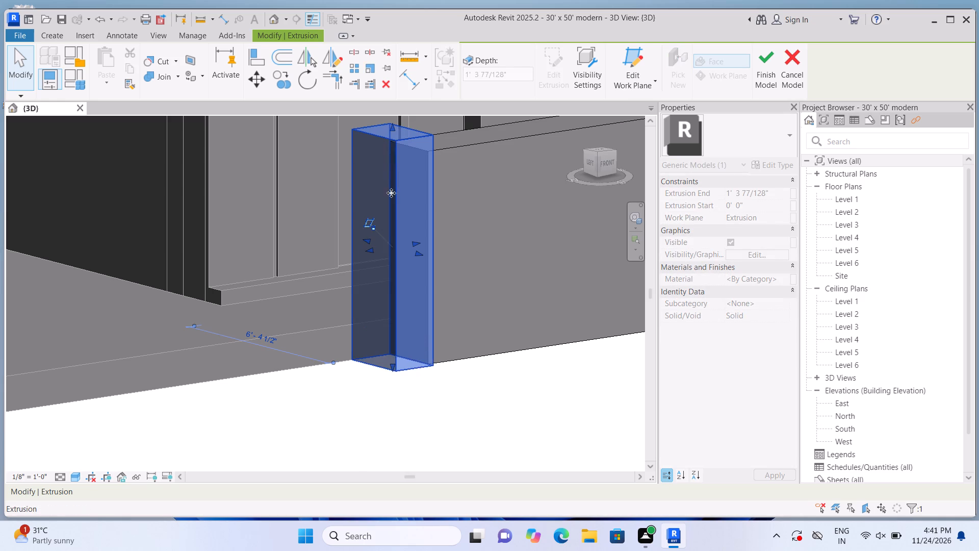
pyautogui.click(406, 395)
pyautogui.scroll(-7, 434, 369)
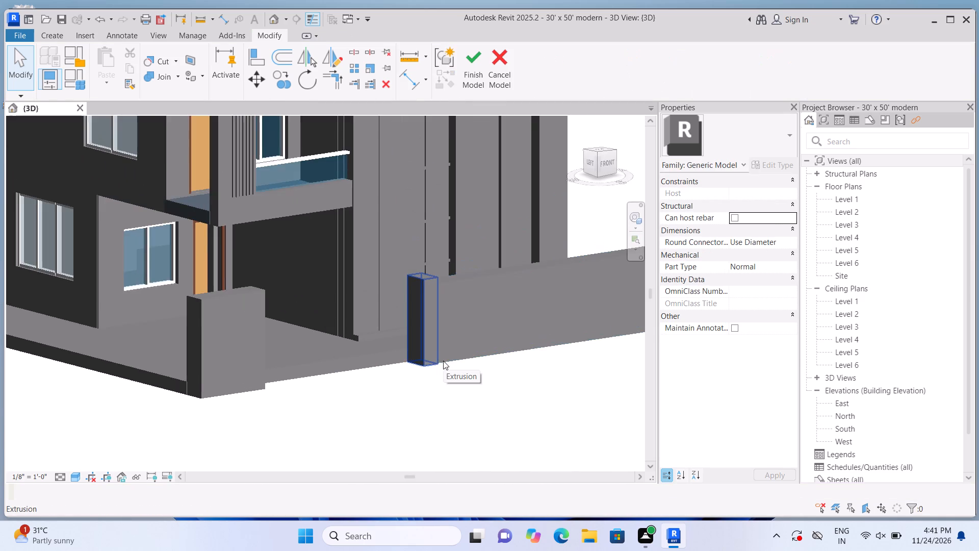
pyautogui.scroll(-2, 443, 361)
pyautogui.scroll(5, 369, 363)
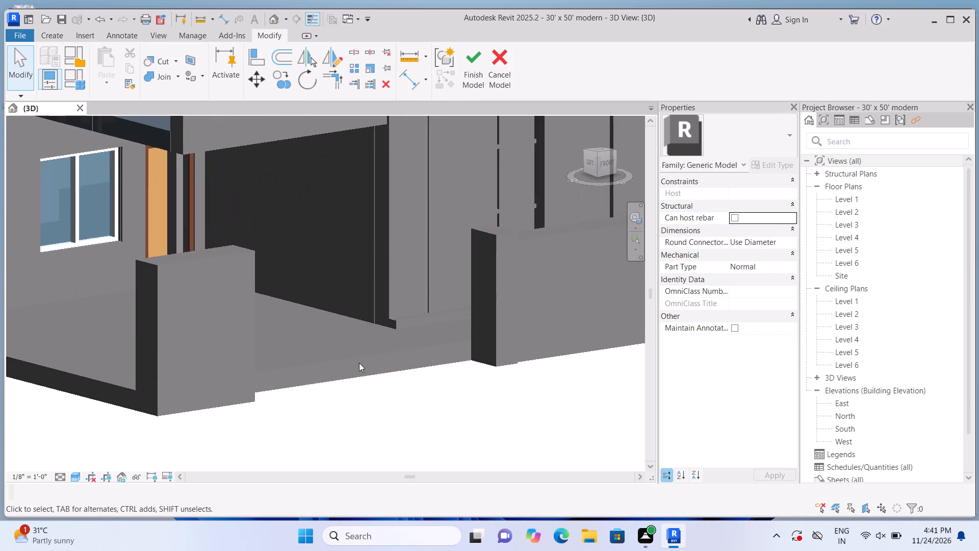
# Extrude a rectangle 1' 9" wide and about 1' 6" high from the base of the short wall's end face at the entrance opening.
pyautogui.scroll(1, 349, 365)
pyautogui.keyDown('shift'); pyautogui.moveTo(423, 376); pyautogui.dragTo(379, 390, button='middle'); pyautogui.keyUp('shift')
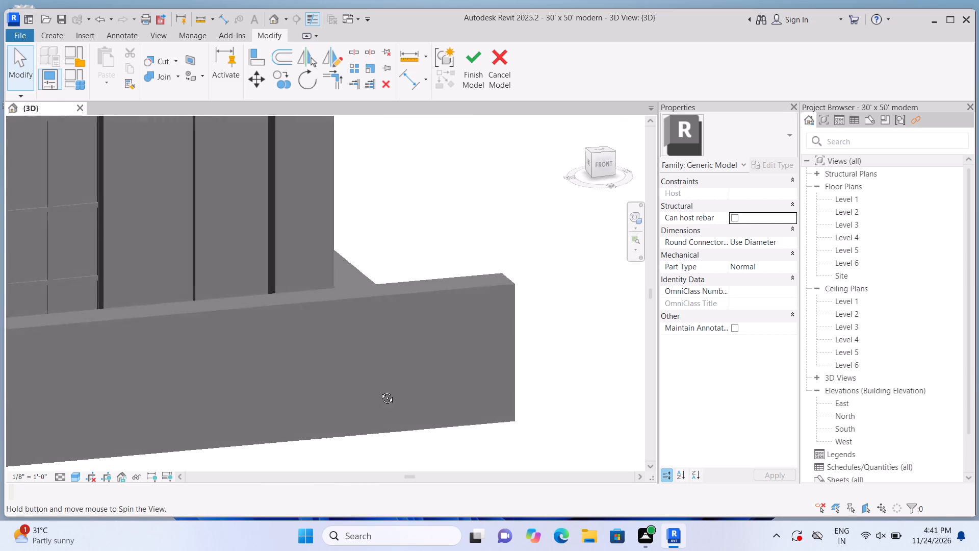
pyautogui.keyDown('shift'); pyautogui.moveTo(379, 390); pyautogui.dragTo(372, 389, button='middle'); pyautogui.keyUp('shift')
pyautogui.scroll(-8, 466, 328)
pyautogui.keyDown('shift'); pyautogui.moveTo(480, 374); pyautogui.dragTo(392, 397, button='middle'); pyautogui.keyUp('shift')
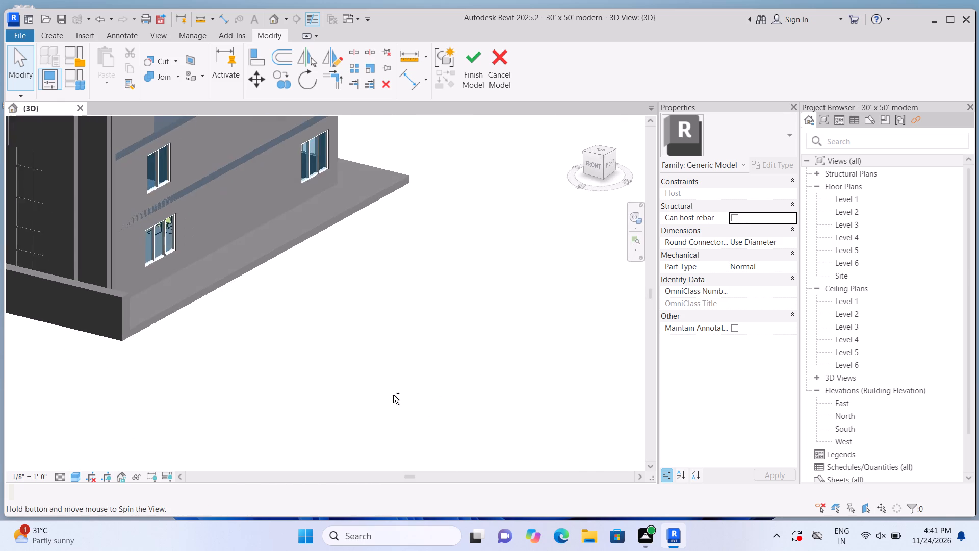
pyautogui.moveTo(297, 296); pyautogui.dragTo(542, 348, button='middle')
pyautogui.scroll(7, 95, 311)
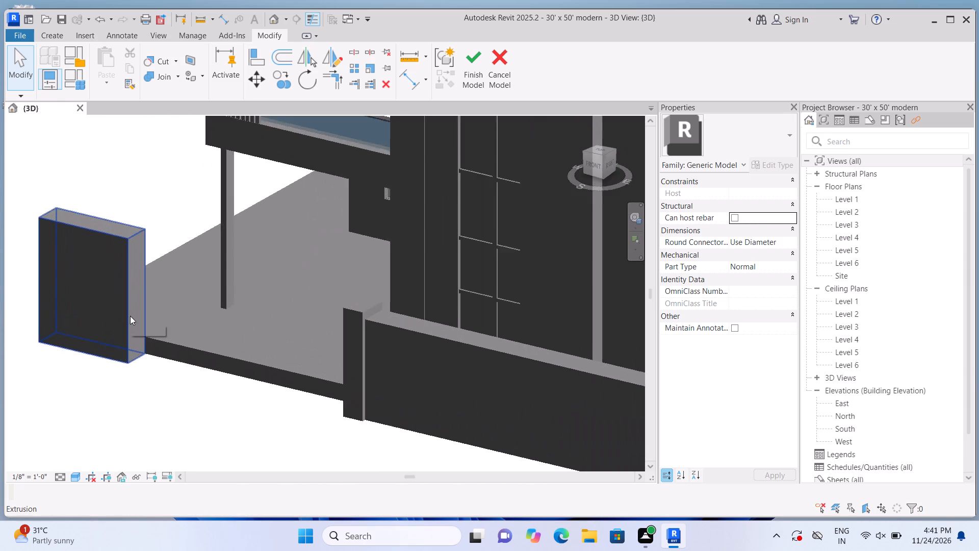
pyautogui.scroll(1, 130, 316)
pyautogui.click(57, 39)
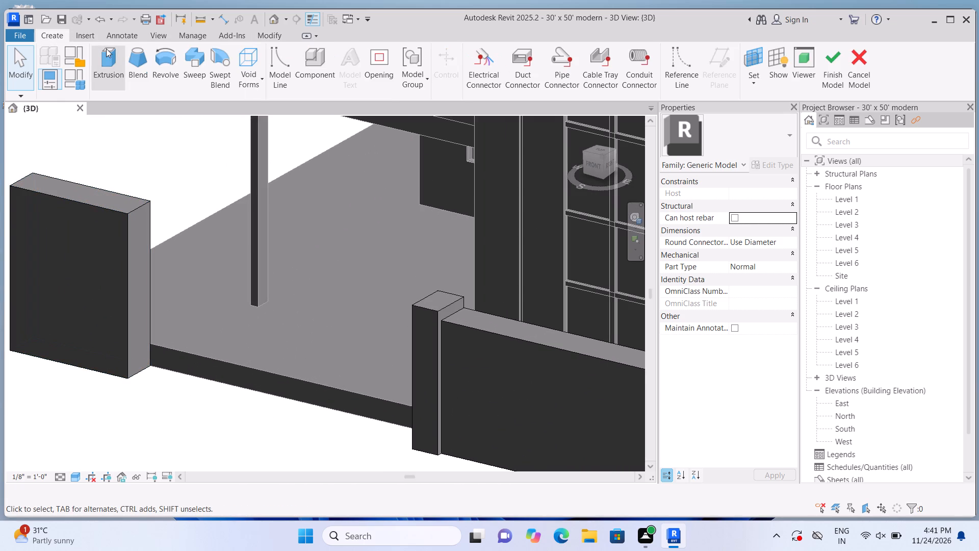
pyautogui.click(106, 48)
pyautogui.click(669, 87)
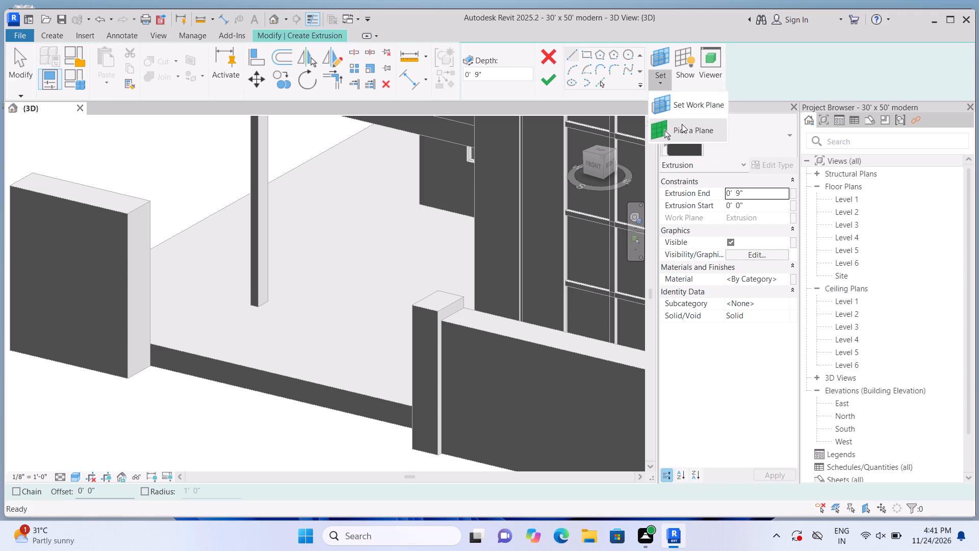
pyautogui.click(683, 125)
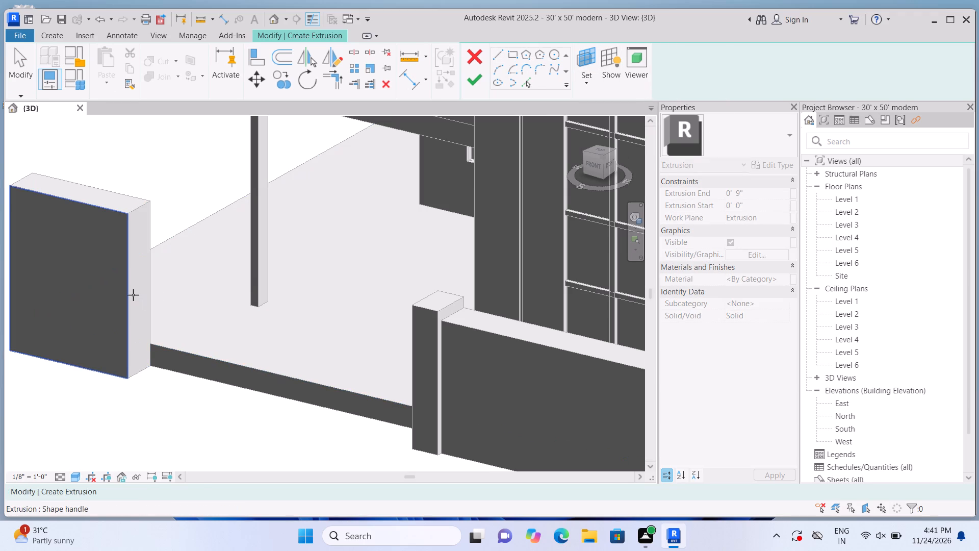
pyautogui.click(134, 295)
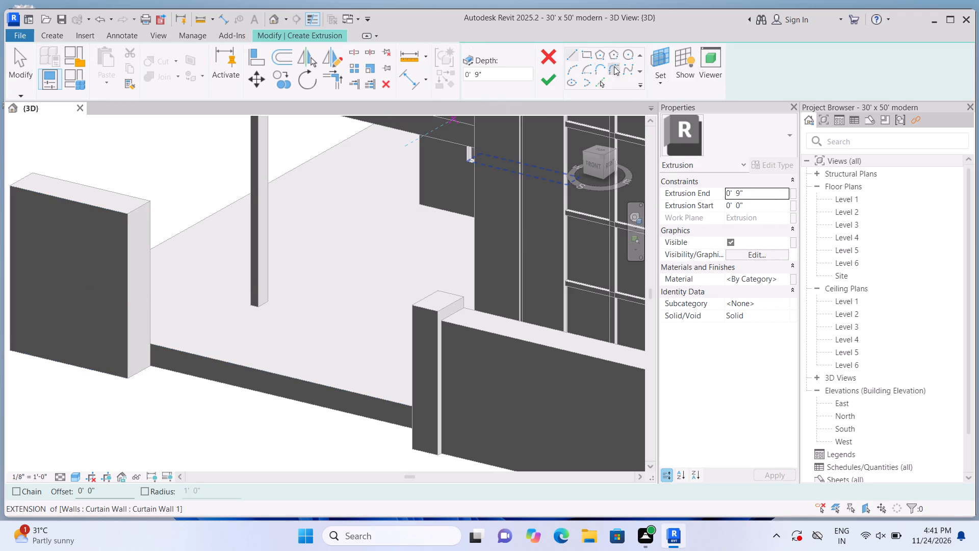
pyautogui.click(587, 57)
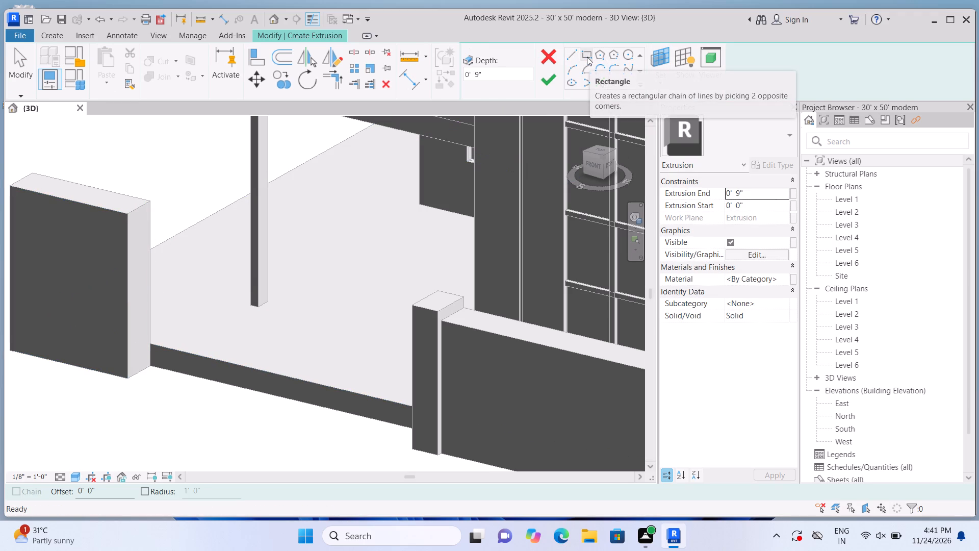
pyautogui.click(150, 363)
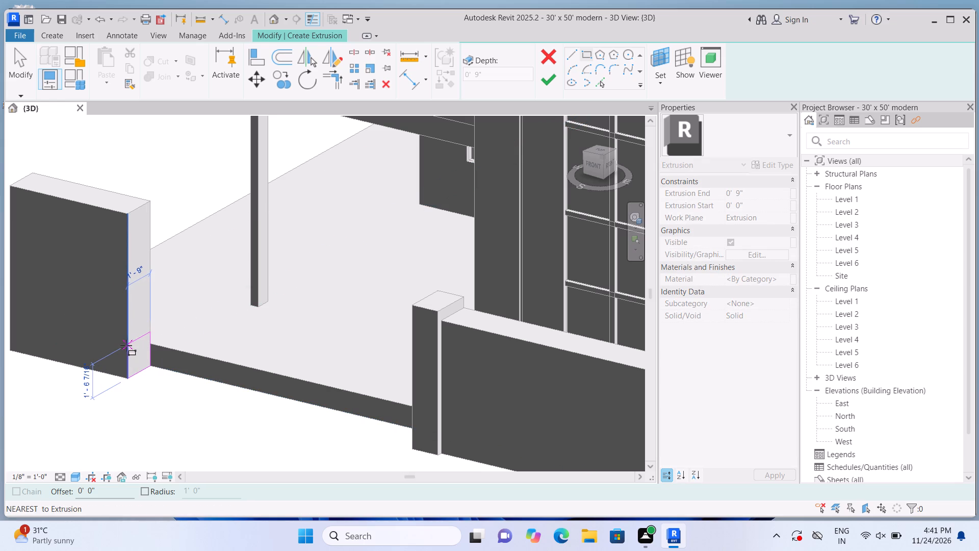
pyautogui.click(126, 345)
pyautogui.click(546, 86)
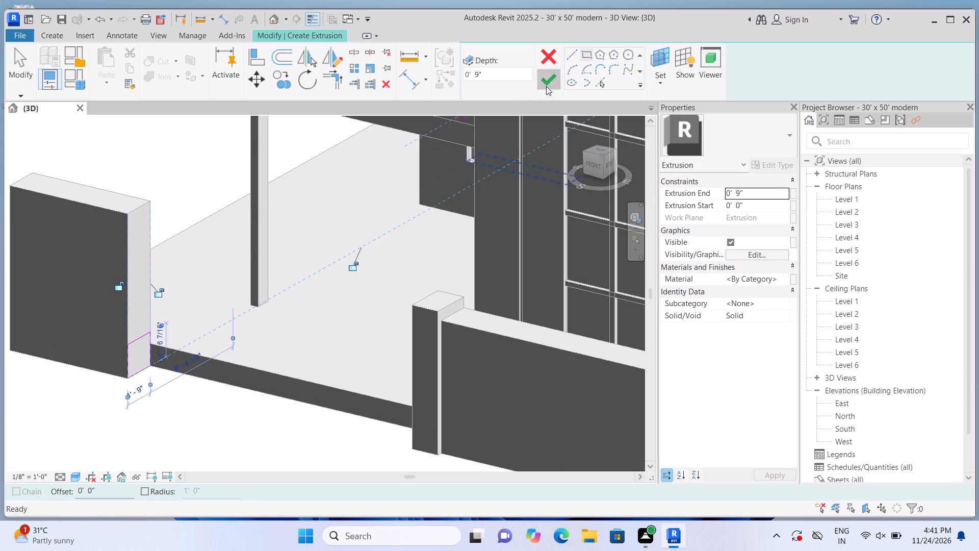
# Set the new block's extrusion end to 1' 9".
pyautogui.click(750, 193)
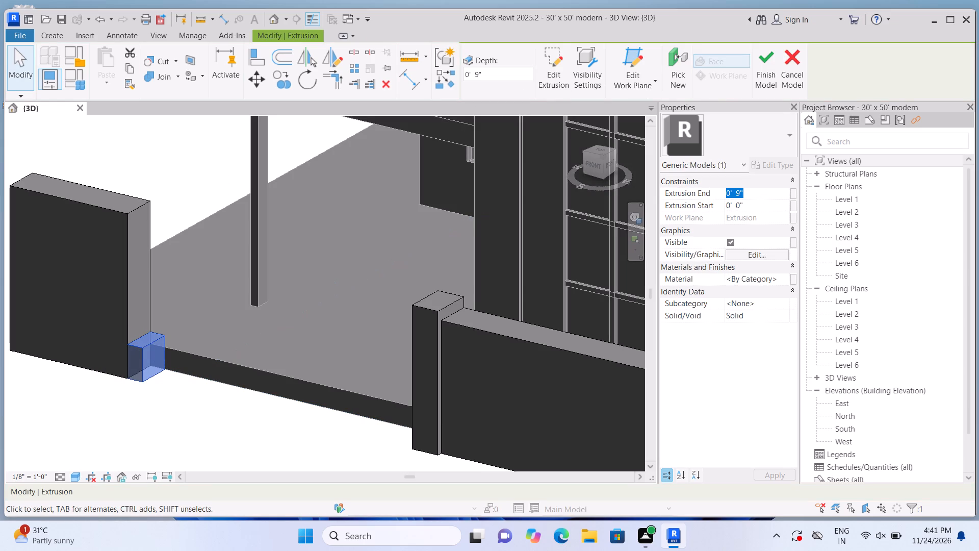
pyautogui.press('BackSpace')
pyautogui.write('1\'9"')
pyautogui.press('Return')
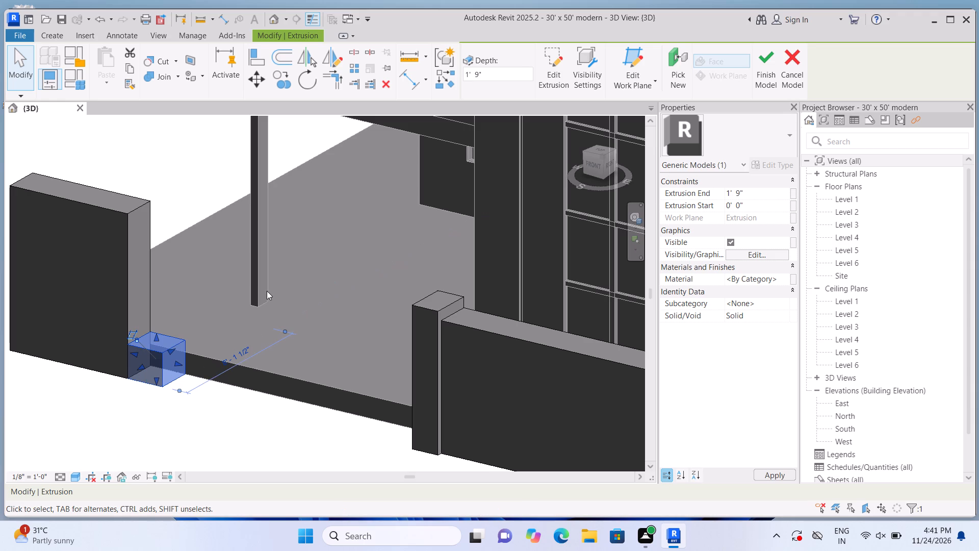
# Stretch the block slightly past the short wall's front face and up above its top to form the second entrance pier.
pyautogui.click(141, 366)
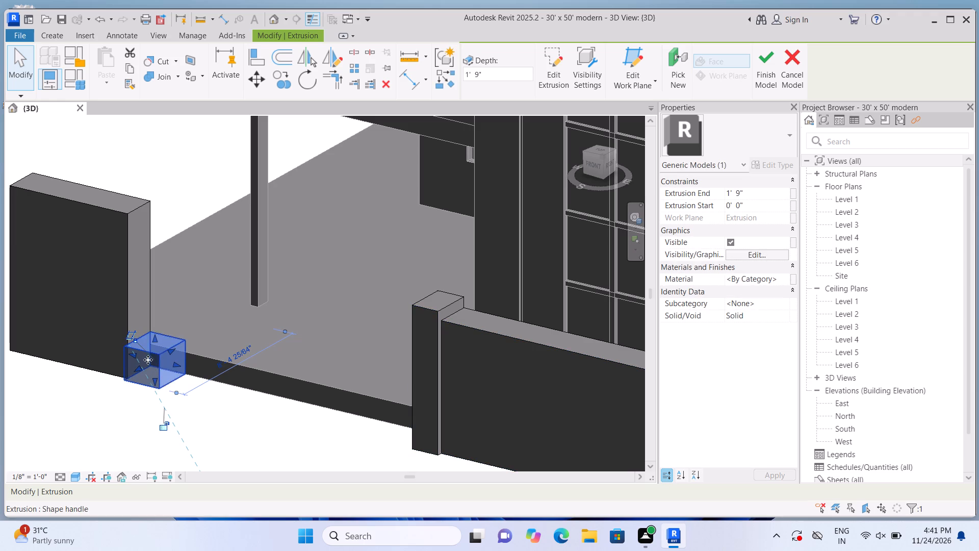
pyautogui.moveTo(156, 338); pyautogui.dragTo(163, 205)
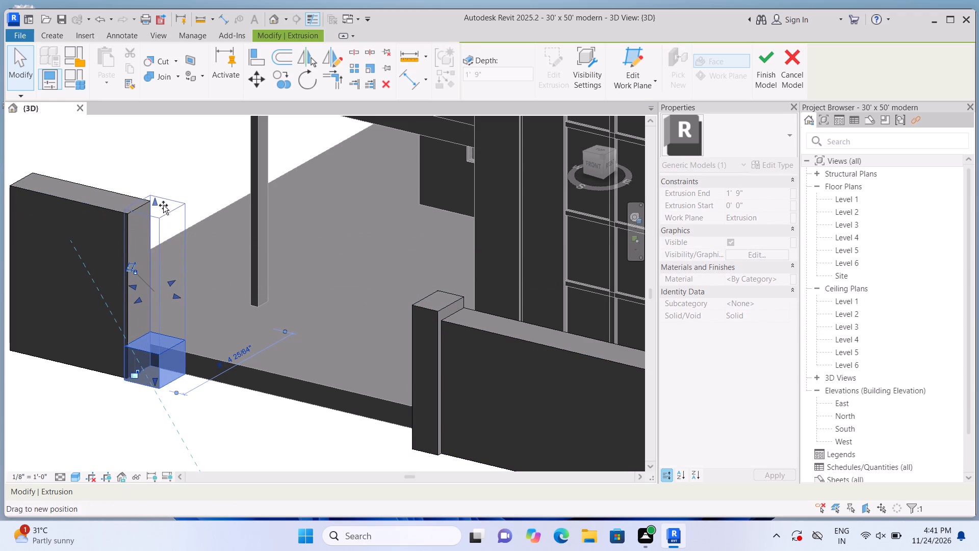
pyautogui.moveTo(163, 205); pyautogui.dragTo(163, 201)
pyautogui.click(192, 422)
# From the front view, extrude a full-height vertical strip about 1' 3" wide and 0' 9" deep on the long wall's front face, about 4' from the pier.
pyautogui.scroll(-5, 192, 419)
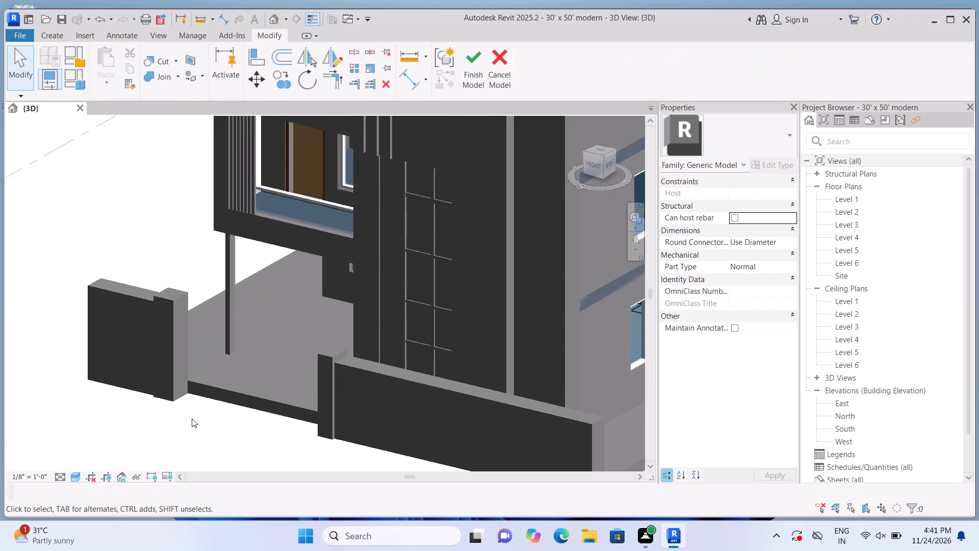
pyautogui.scroll(-3, 192, 418)
pyautogui.scroll(2, 192, 418)
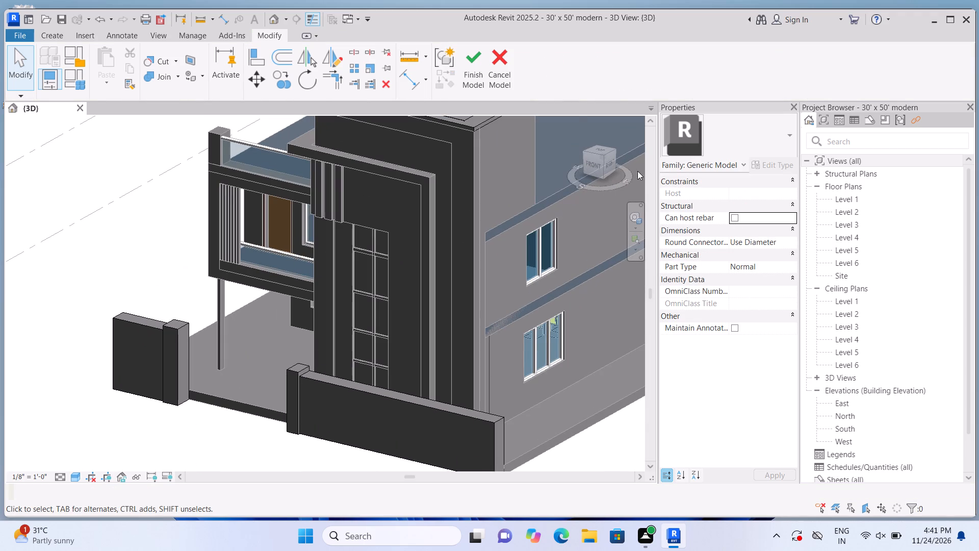
pyautogui.click(595, 165)
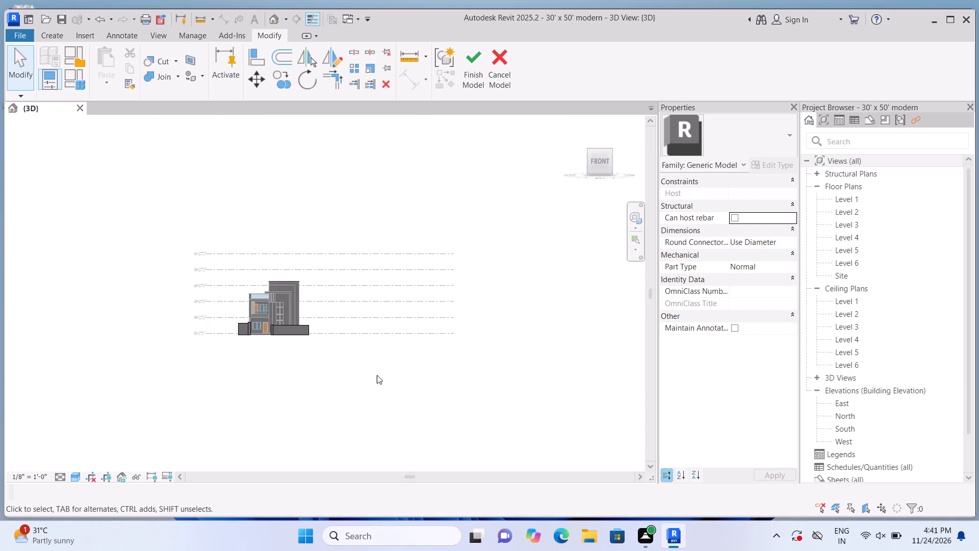
pyautogui.scroll(11, 322, 361)
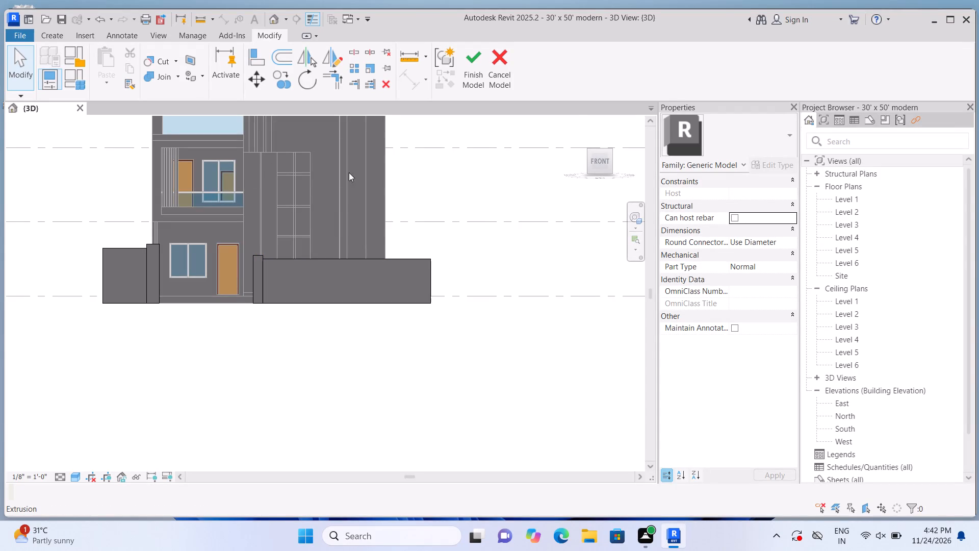
pyautogui.click(48, 34)
pyautogui.click(114, 66)
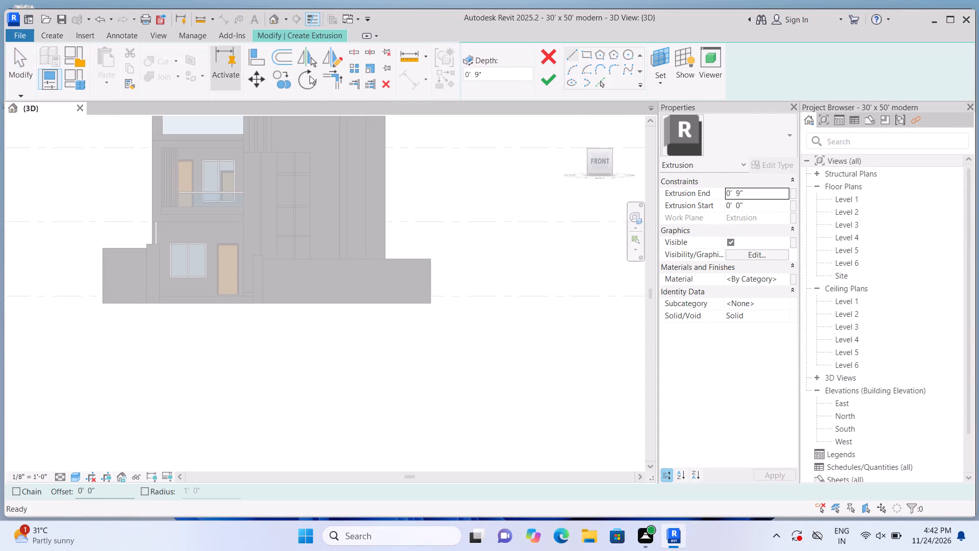
pyautogui.click(666, 82)
pyautogui.click(672, 135)
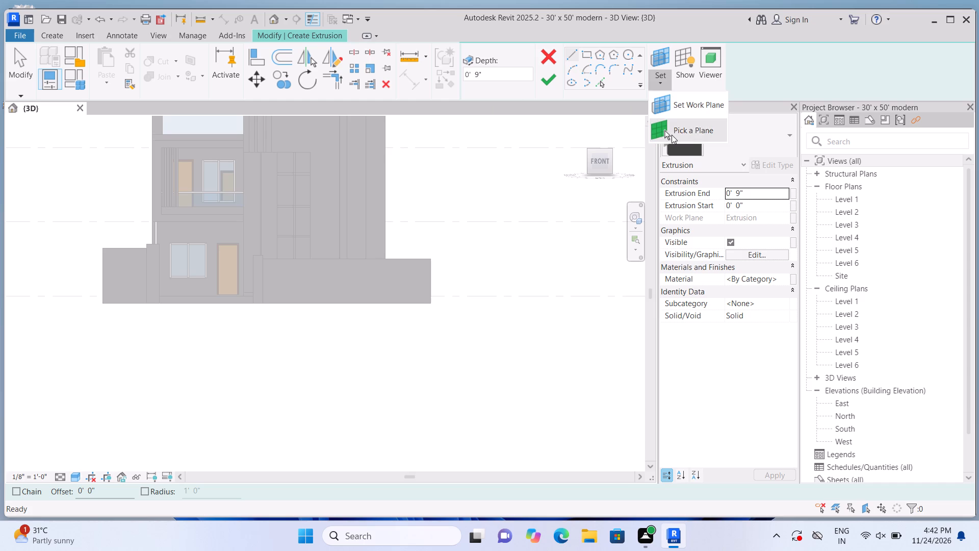
pyautogui.click(394, 292)
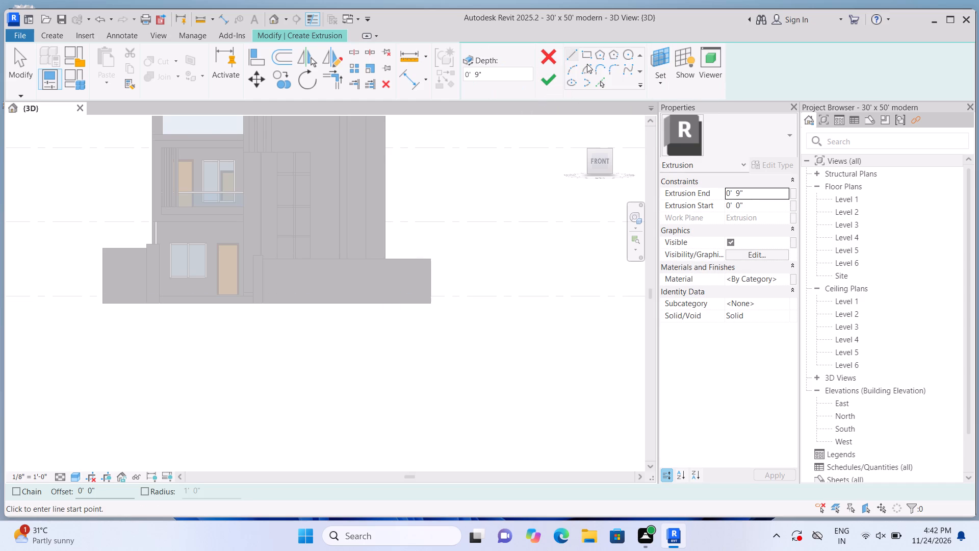
pyautogui.doubleClick(593, 57)
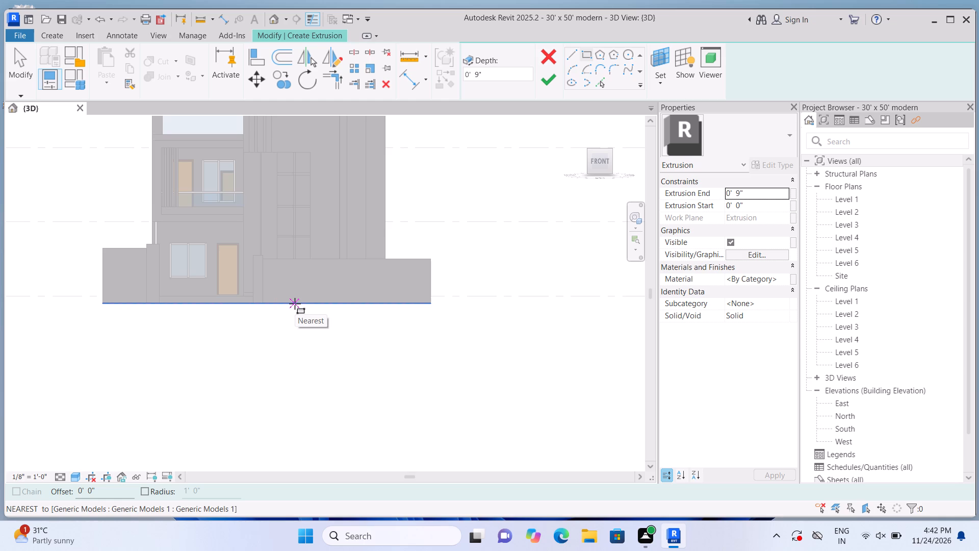
pyautogui.click(293, 302)
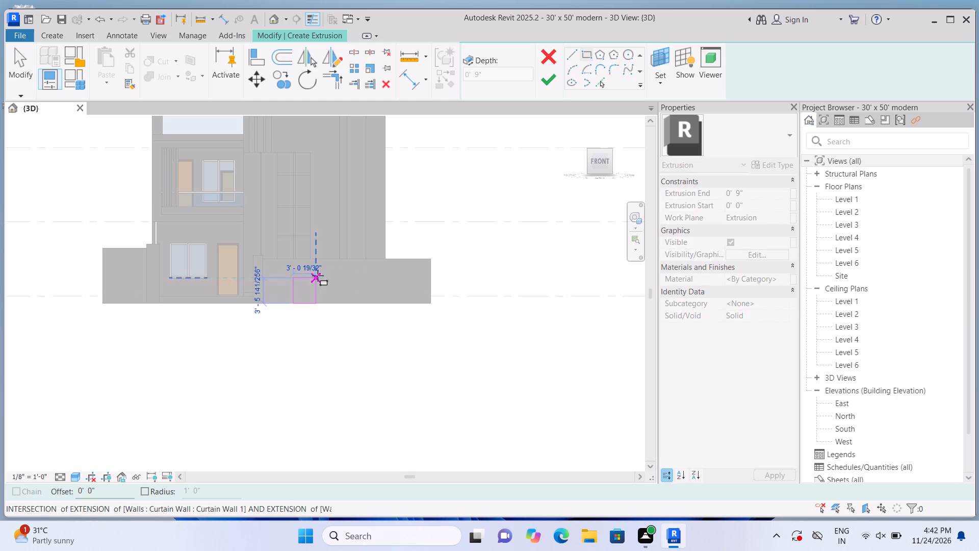
pyautogui.click(303, 254)
pyautogui.click(549, 85)
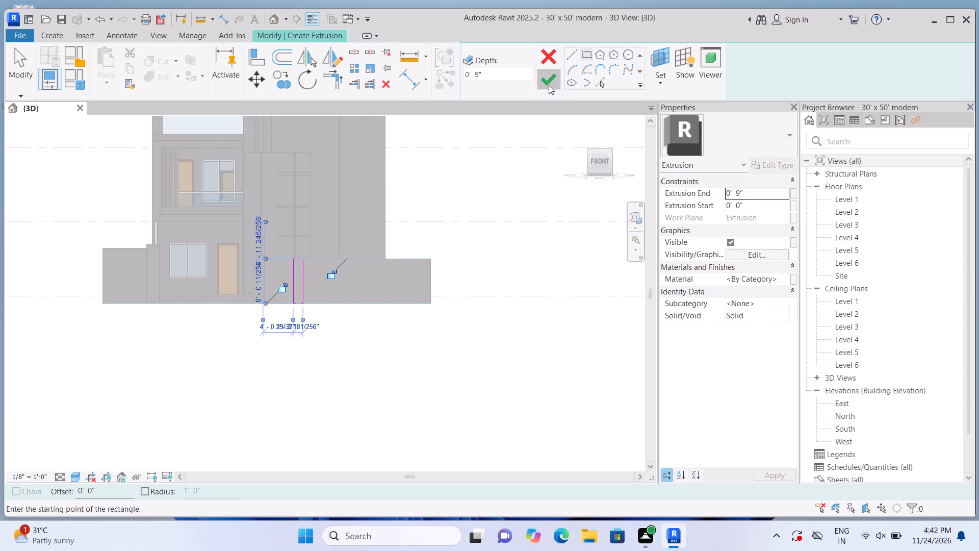
pyautogui.click(489, 208)
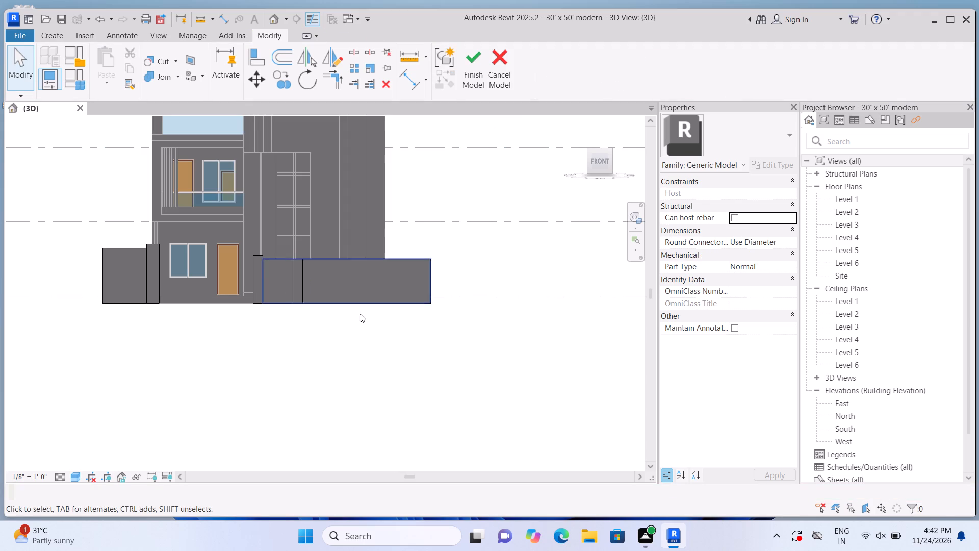
# Narrow the vertical strip slightly from its edge facing away from the entrance pier, and deselect it.
pyautogui.scroll(4, 281, 324)
pyautogui.click(293, 280)
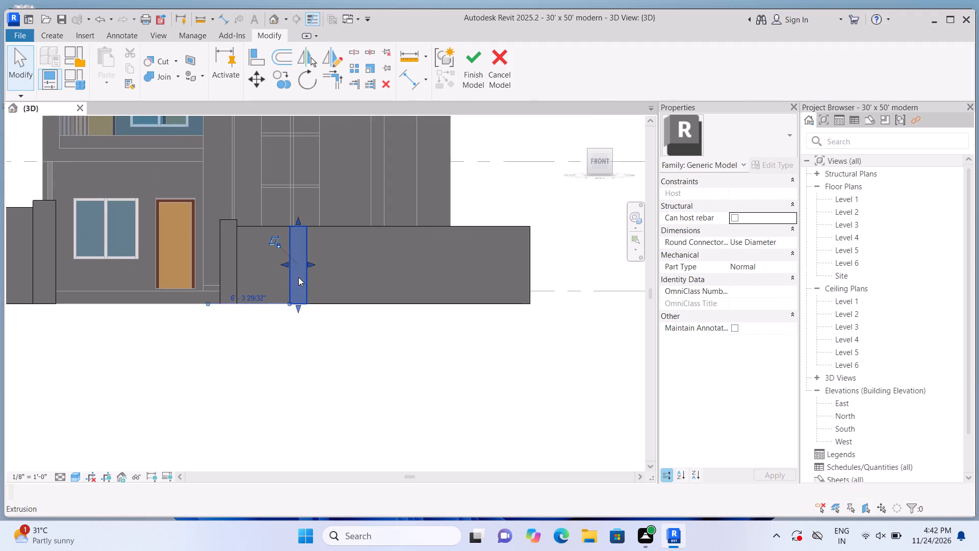
pyautogui.scroll(1, 307, 271)
pyautogui.moveTo(310, 262); pyautogui.dragTo(293, 261)
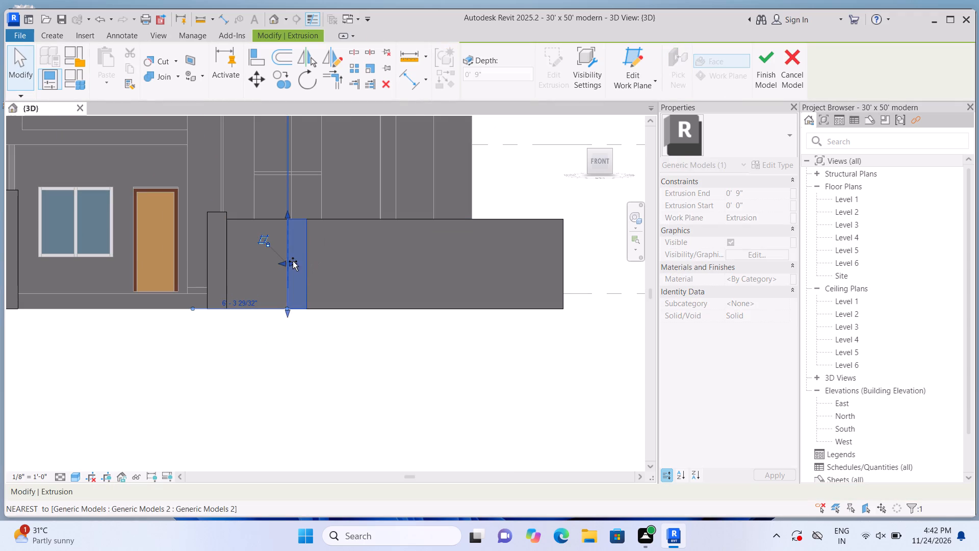
pyautogui.moveTo(293, 261); pyautogui.dragTo(302, 264)
pyautogui.click(311, 372)
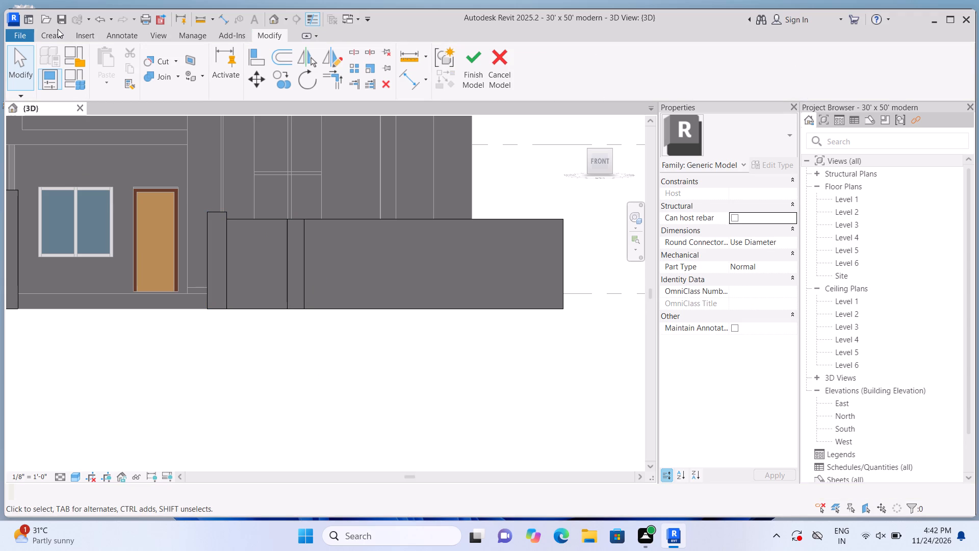
# Extrude a horizontal strip about 13' 6" long, 1' 0" high and 0' 9" deep along the long wall's top front edge, starting at the vertical strip.
pyautogui.click(58, 29)
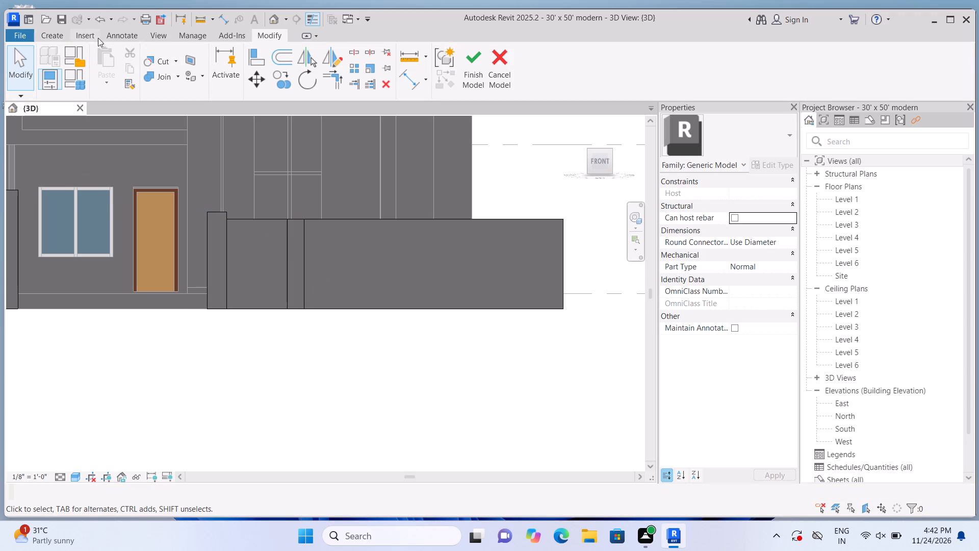
pyautogui.click(58, 32)
pyautogui.click(102, 48)
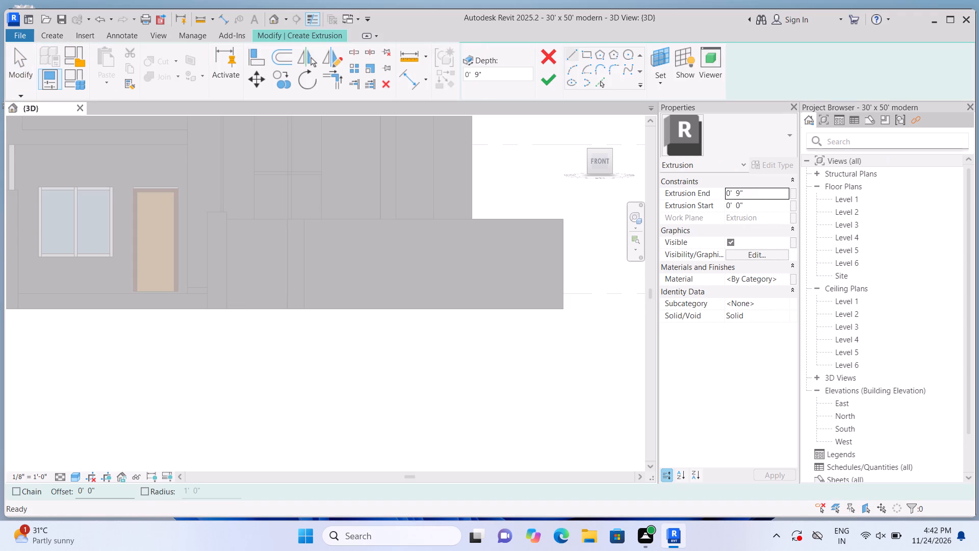
pyautogui.click(662, 87)
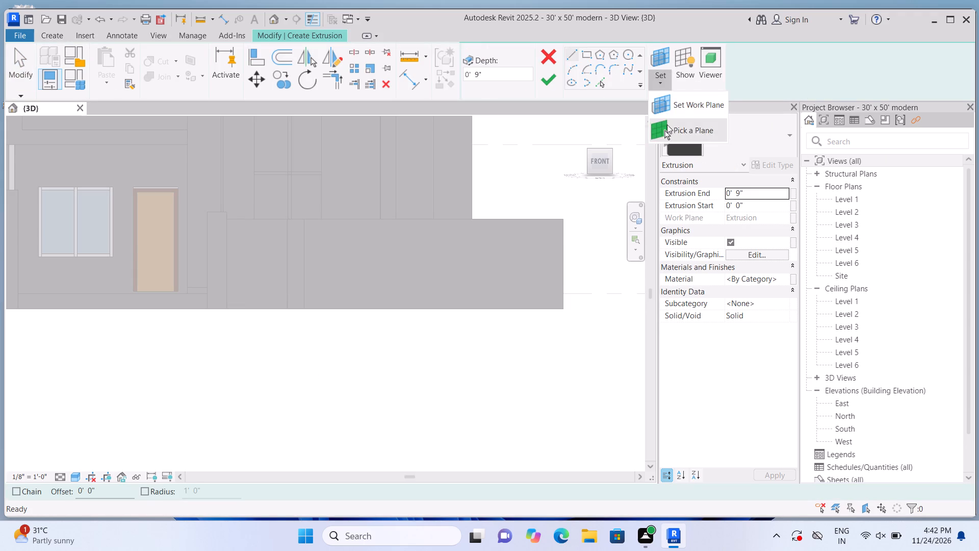
pyautogui.click(667, 128)
pyautogui.click(547, 248)
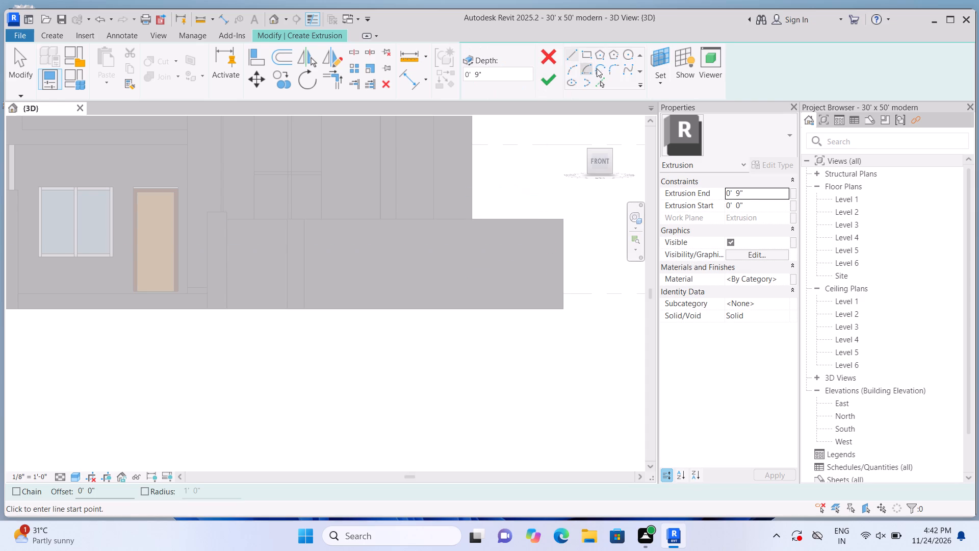
pyautogui.click(588, 54)
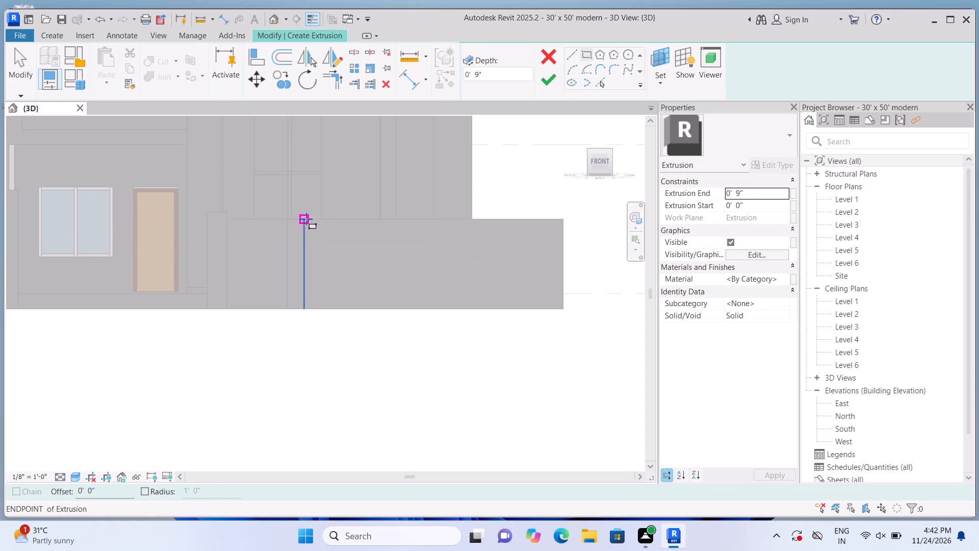
pyautogui.click(299, 218)
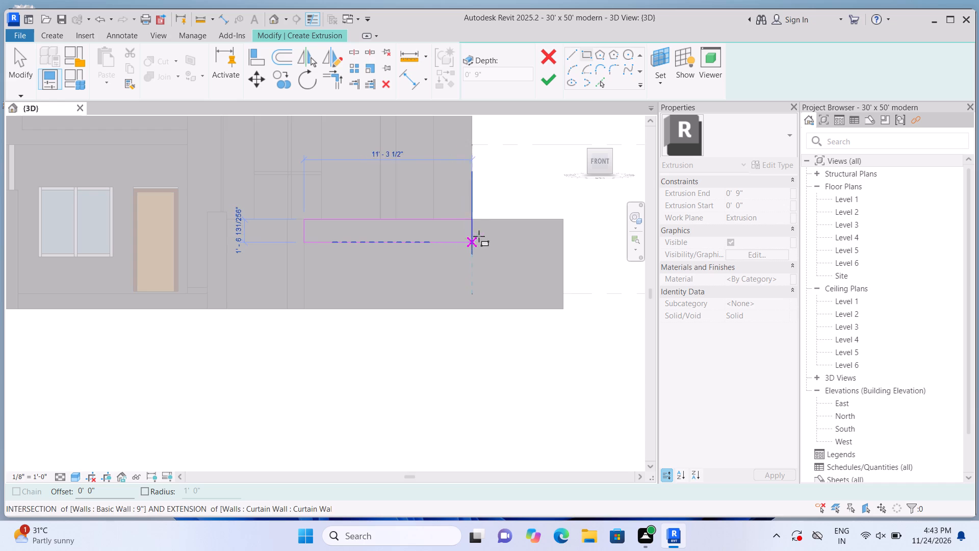
pyautogui.click(503, 234)
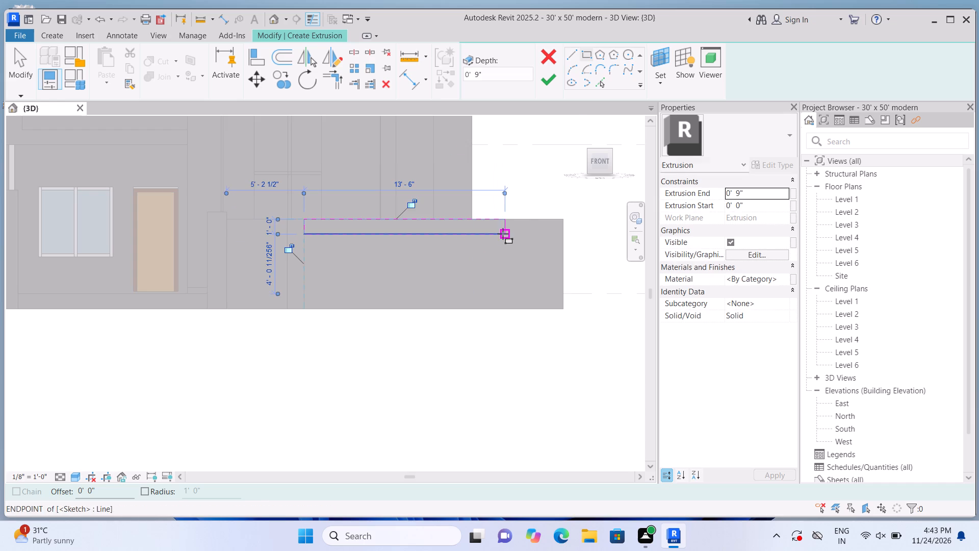
pyautogui.click(549, 82)
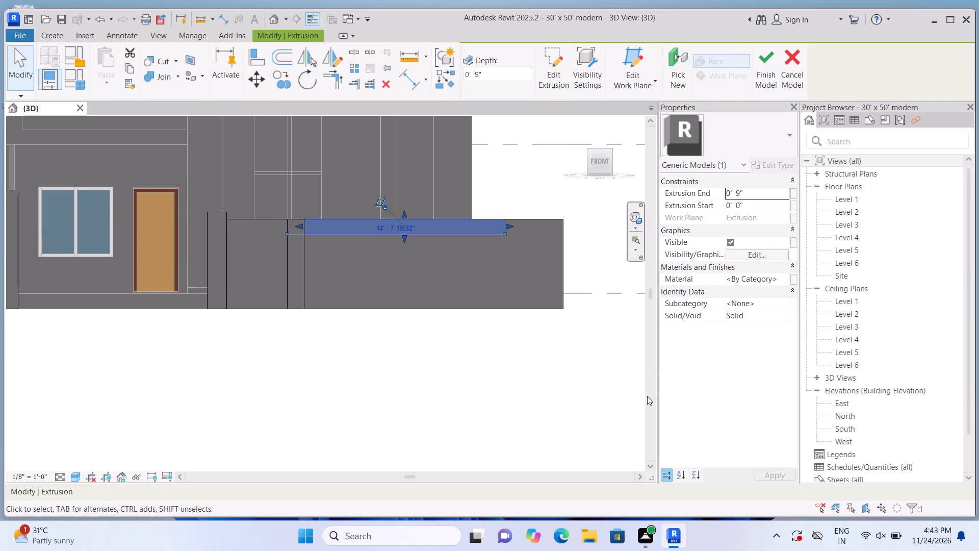
pyautogui.click(582, 428)
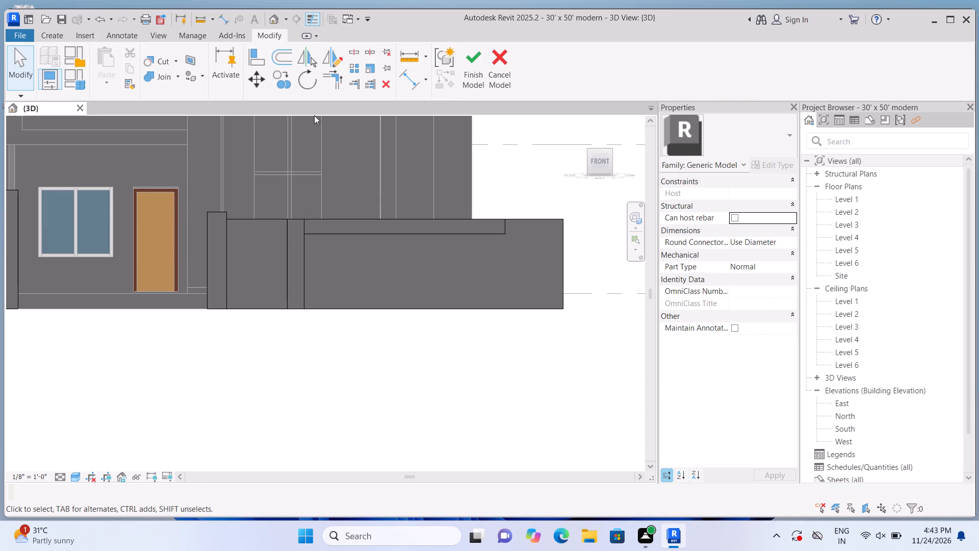
# Extrude a second full-height vertical strip about 0' 11" wide and 0' 9" deep on the long wall's front face, at the horizontal strip's far end.
pyautogui.click(48, 42)
pyautogui.click(96, 66)
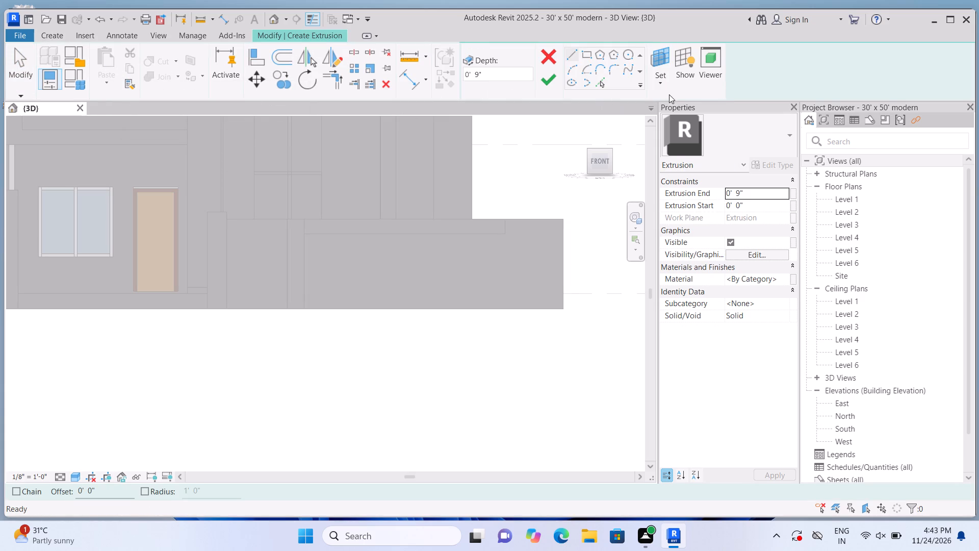
pyautogui.click(660, 82)
pyautogui.click(667, 130)
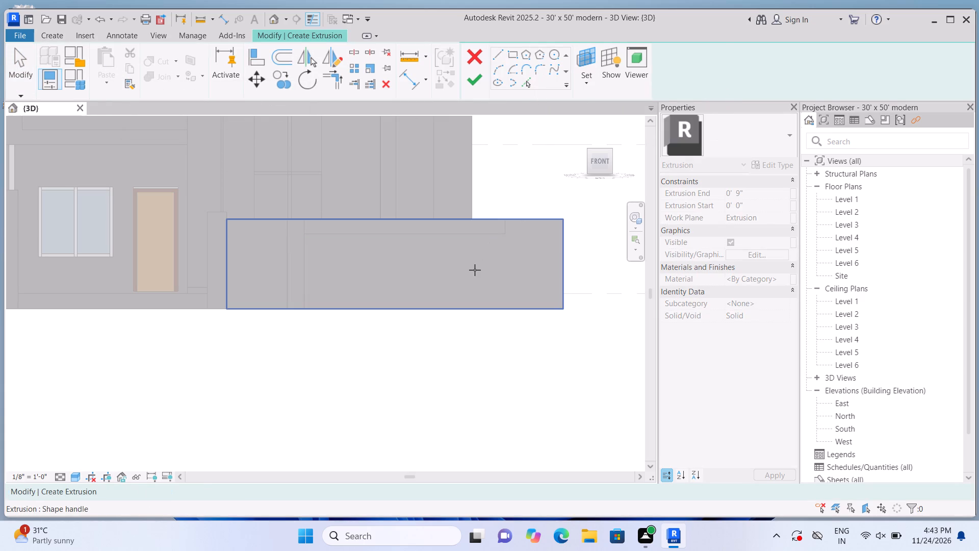
pyautogui.click(475, 270)
pyautogui.click(588, 56)
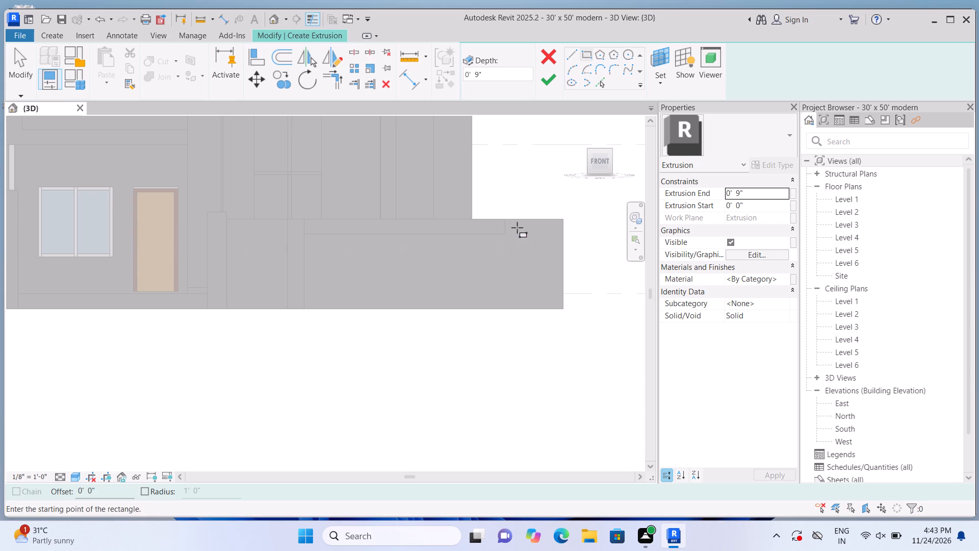
pyautogui.click(504, 223)
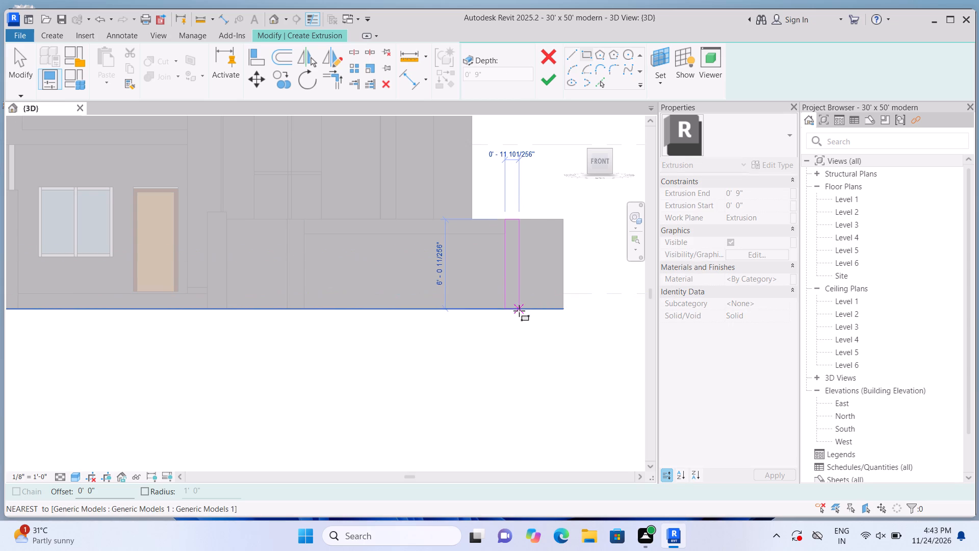
pyautogui.click(519, 311)
pyautogui.click(551, 89)
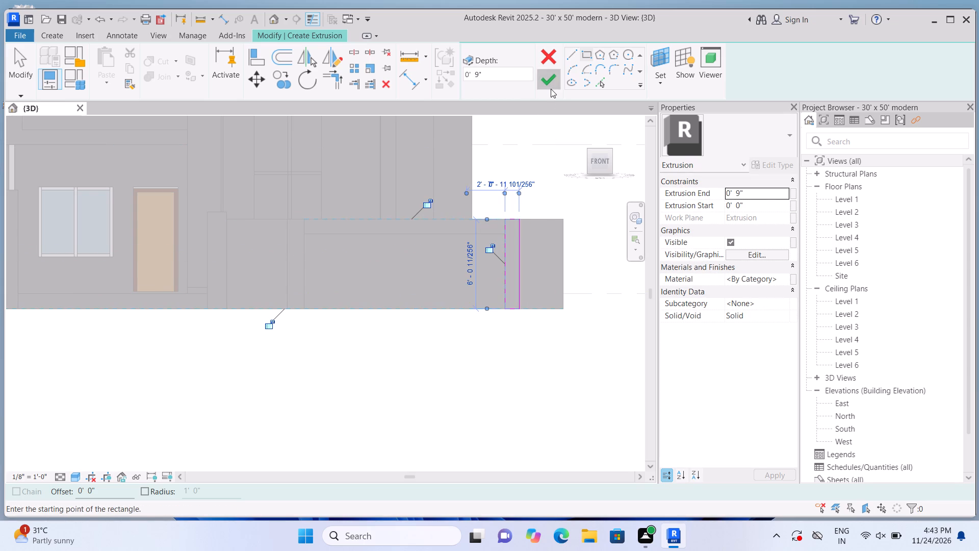
pyautogui.click(508, 417)
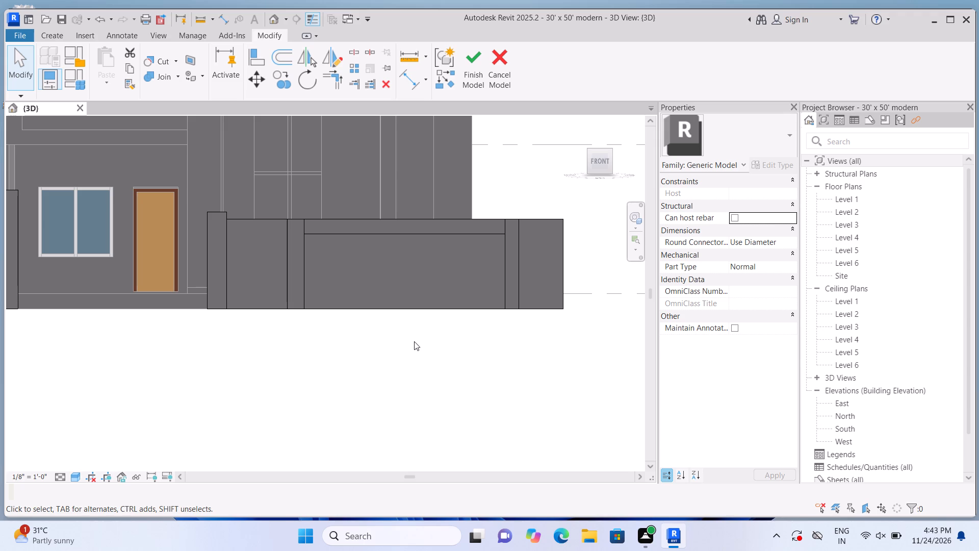
# Set the extrusion end of the vertical strip nearest the entrance pier to 0' 5".
pyautogui.click(303, 267)
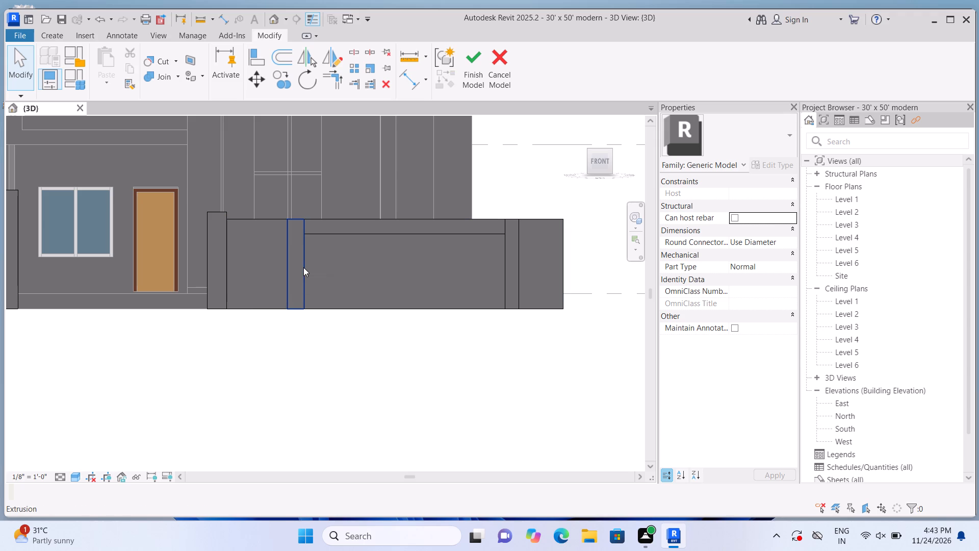
pyautogui.click(760, 192)
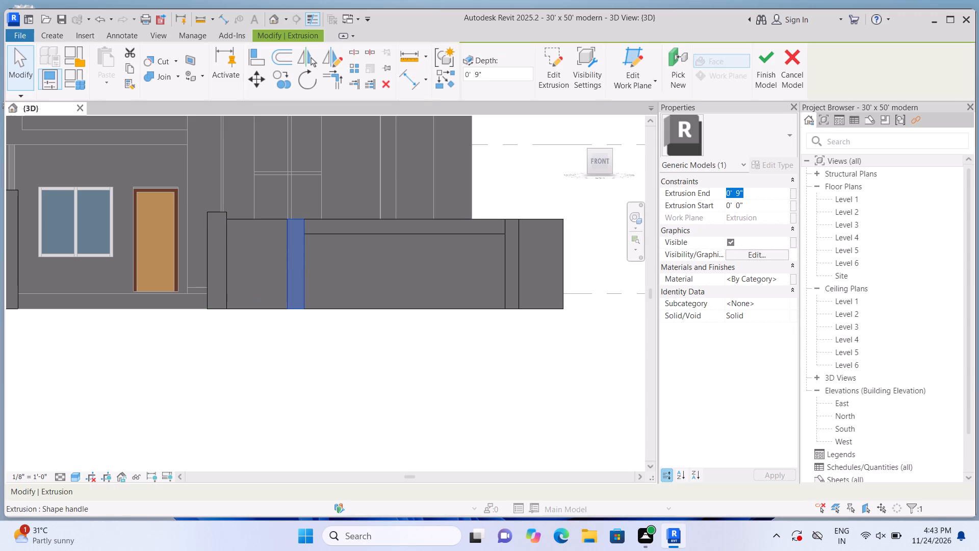
pyautogui.press('BackSpace')
pyautogui.write('5"')
pyautogui.press('Return')
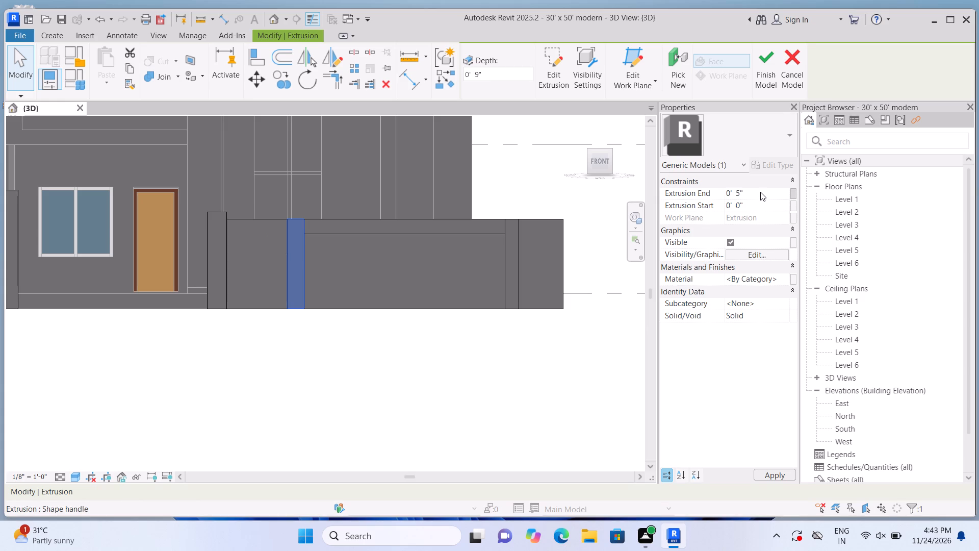
# Set the horizontal top strip's extrusion end to 0' 5" and deselect it.
pyautogui.click(456, 217)
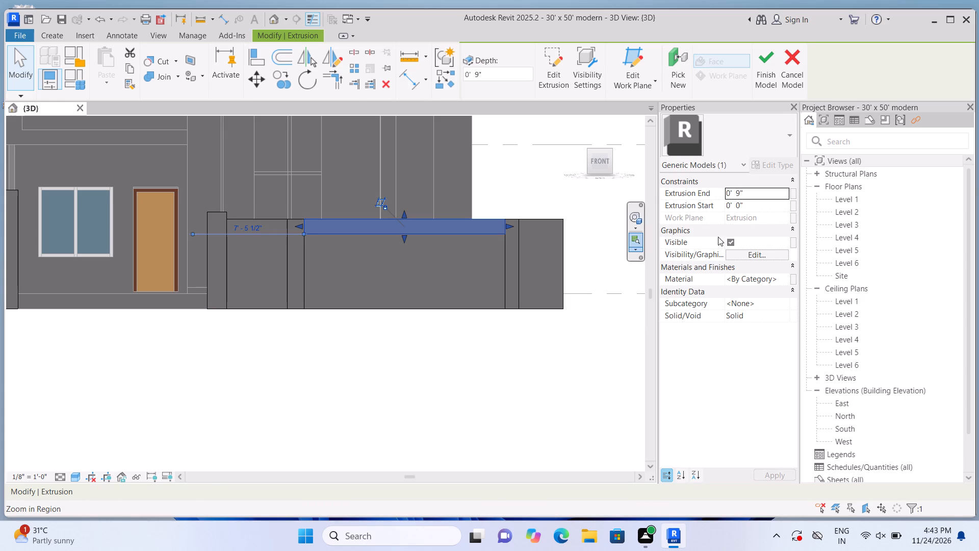
pyautogui.click(775, 190)
pyautogui.press('BackSpace')
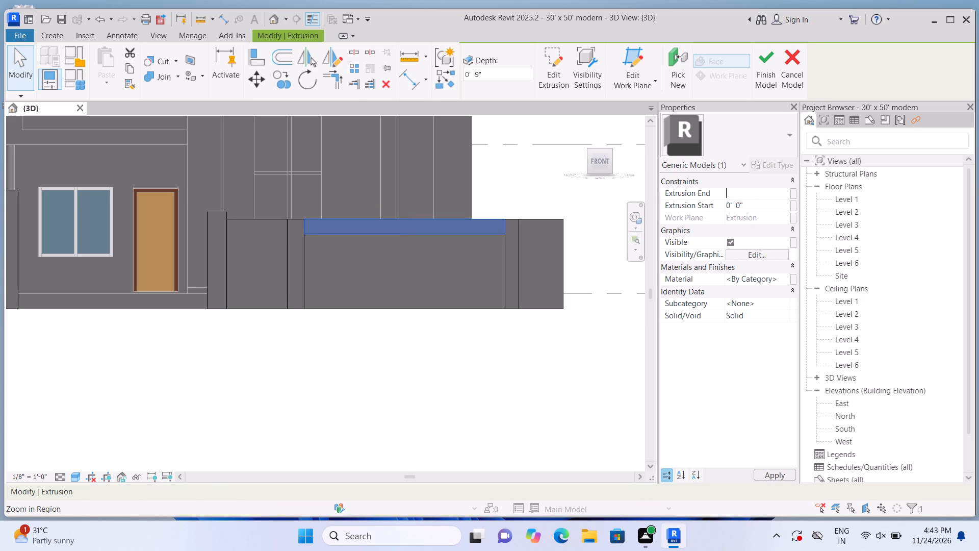
pyautogui.write('5"')
pyautogui.press('Return')
pyautogui.click(487, 415)
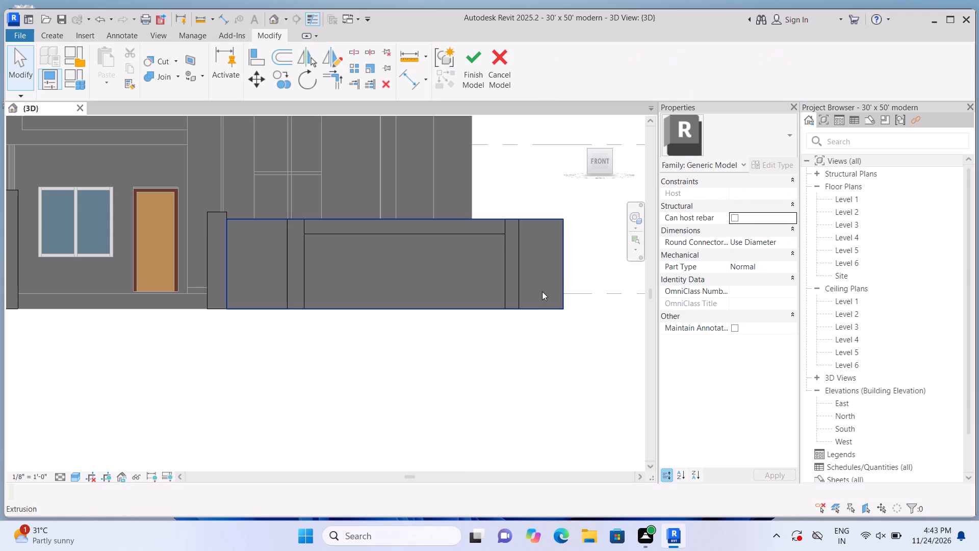
# Set the extrusion end of the vertical strip farthest from the entrance pier to 0' 5" and deselect it.
pyautogui.click(515, 277)
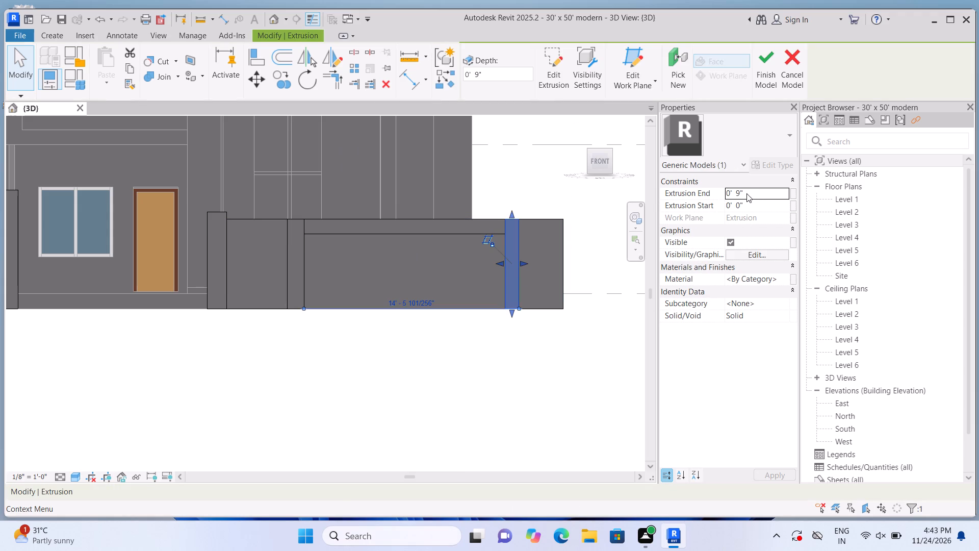
pyautogui.click(746, 193)
pyautogui.press('BackSpace')
pyautogui.write('5"')
pyautogui.press('Return')
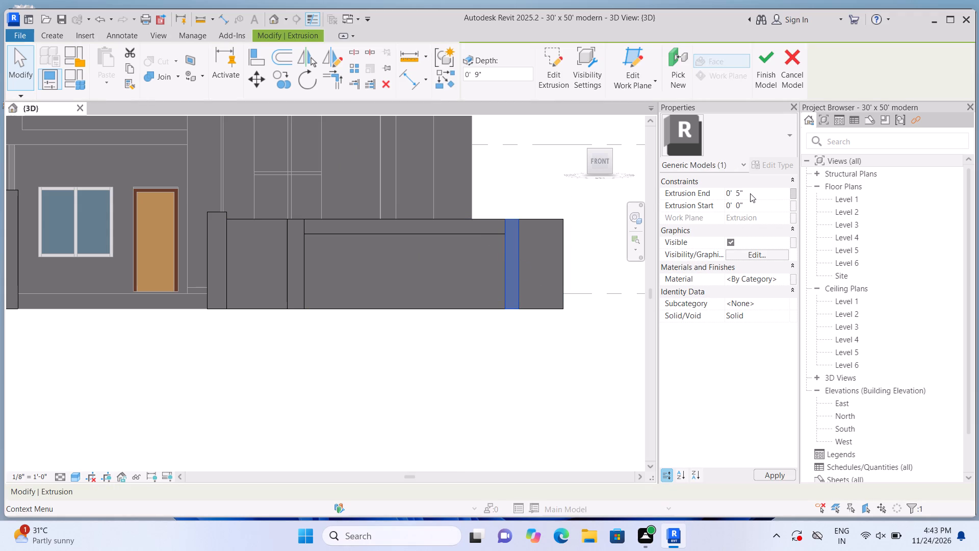
pyautogui.click(542, 355)
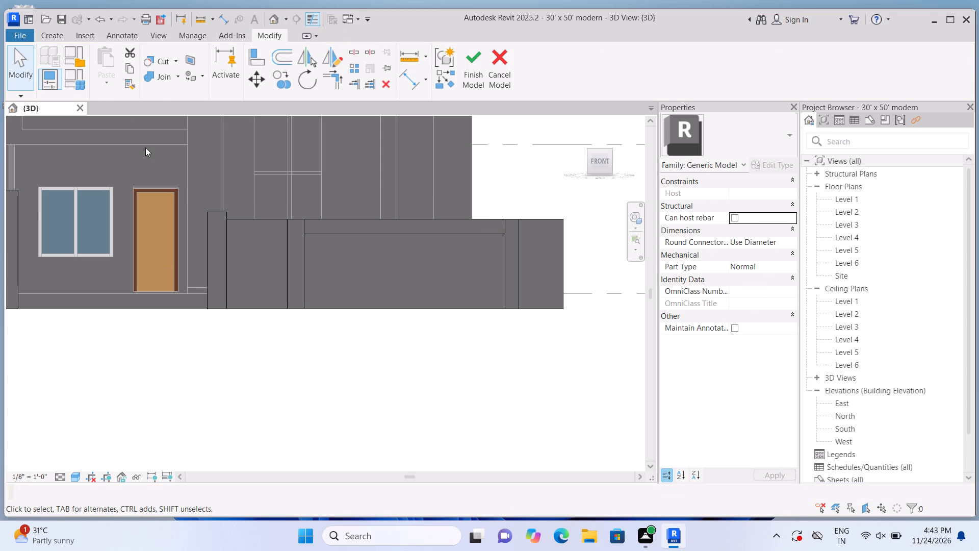
# Join the horizontal top strip with both vertical strips into one continuous frame on the long wall.
pyautogui.click(175, 77)
pyautogui.click(182, 93)
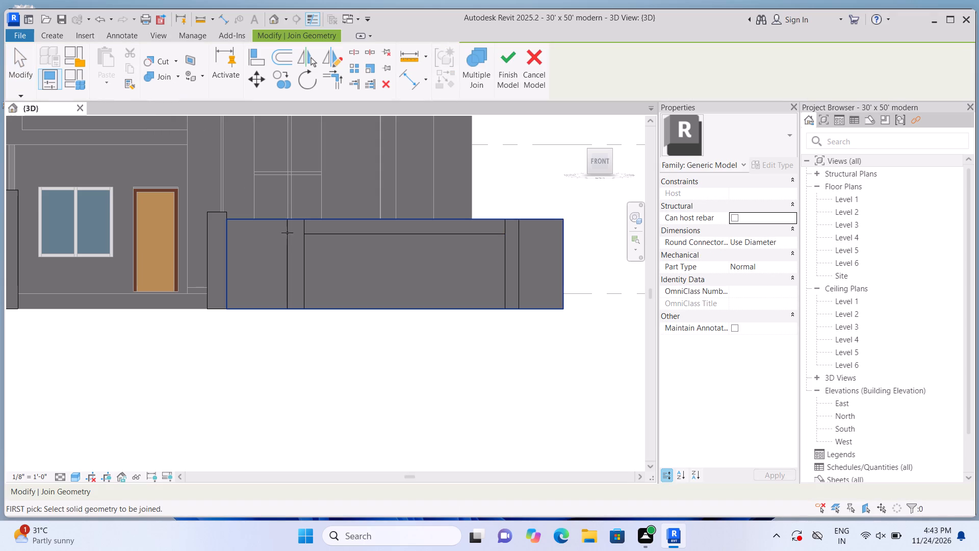
pyautogui.click(292, 243)
pyautogui.click(330, 236)
pyautogui.click(510, 306)
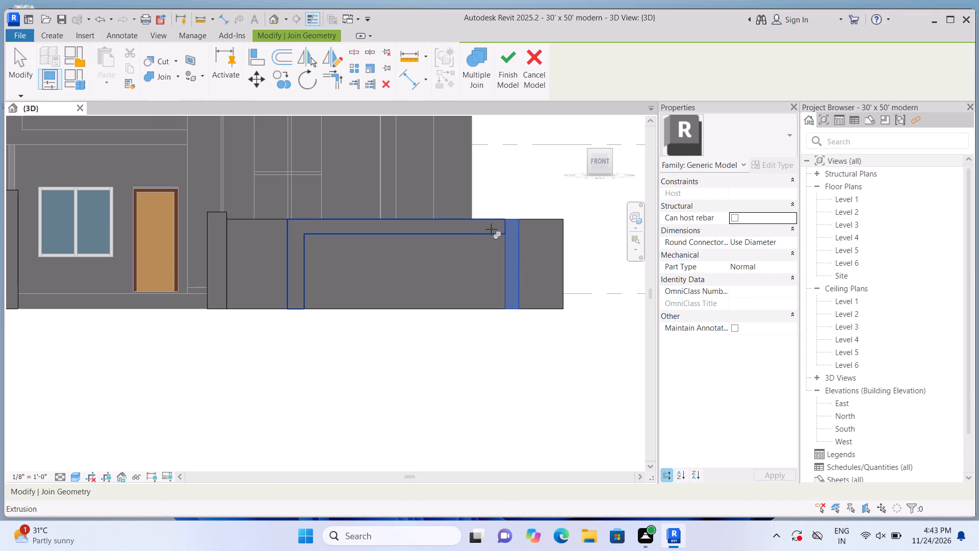
pyautogui.click(486, 227)
pyautogui.press('Escape')
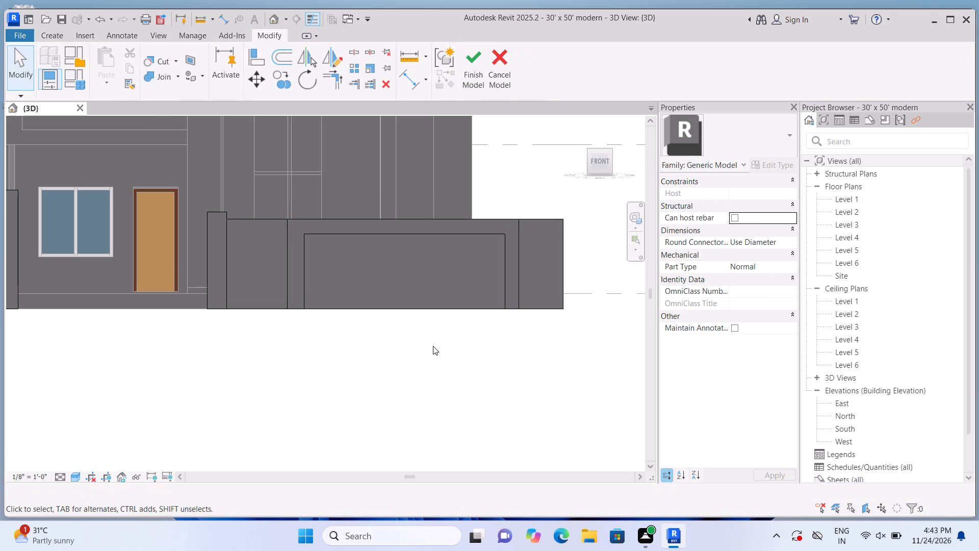
# Examine the raised frame on the long front boundary wall up close in the isometric 3D view.
pyautogui.click(274, 17)
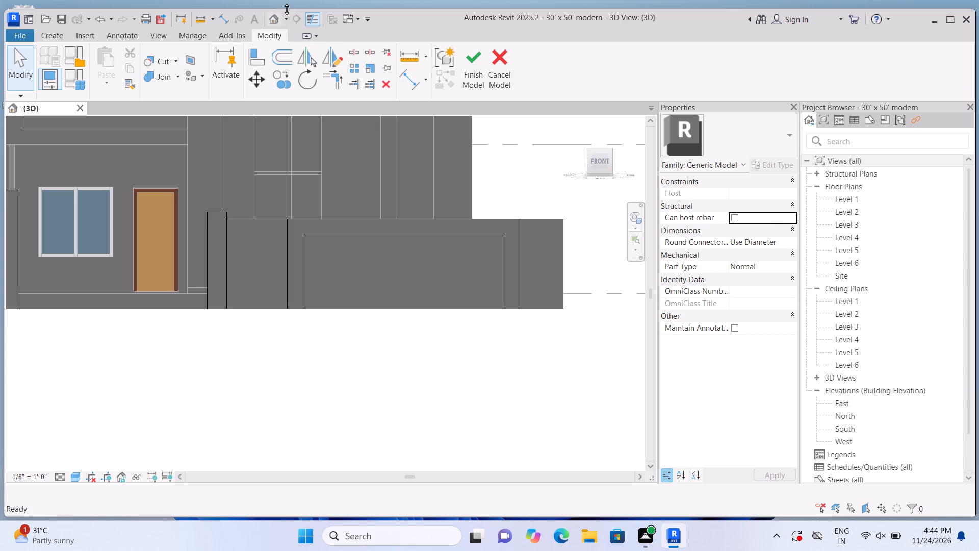
pyautogui.click(576, 121)
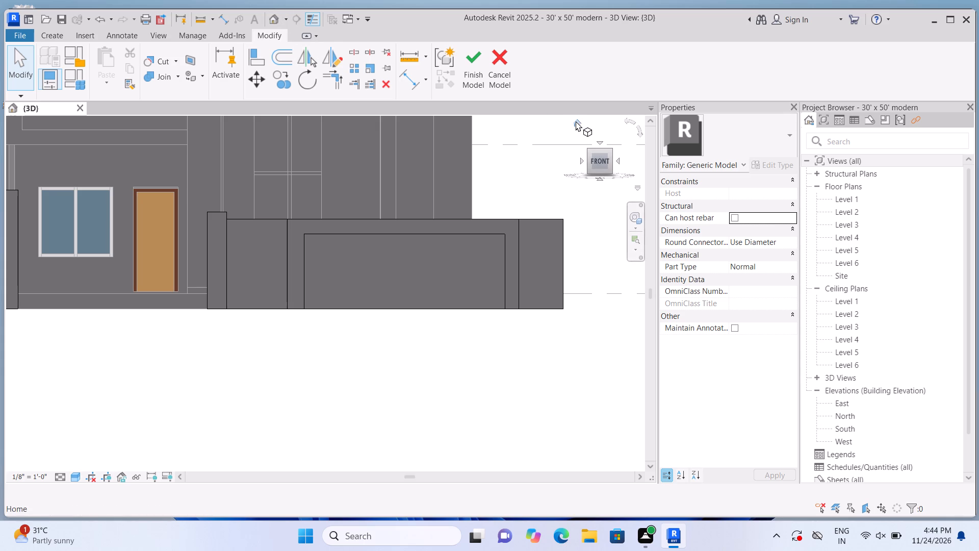
pyautogui.scroll(5, 203, 360)
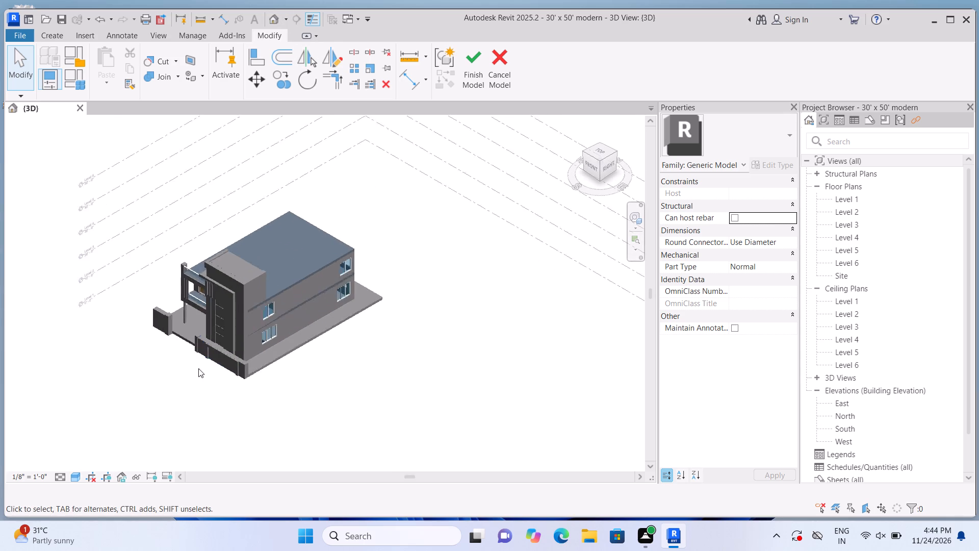
pyautogui.scroll(8, 198, 368)
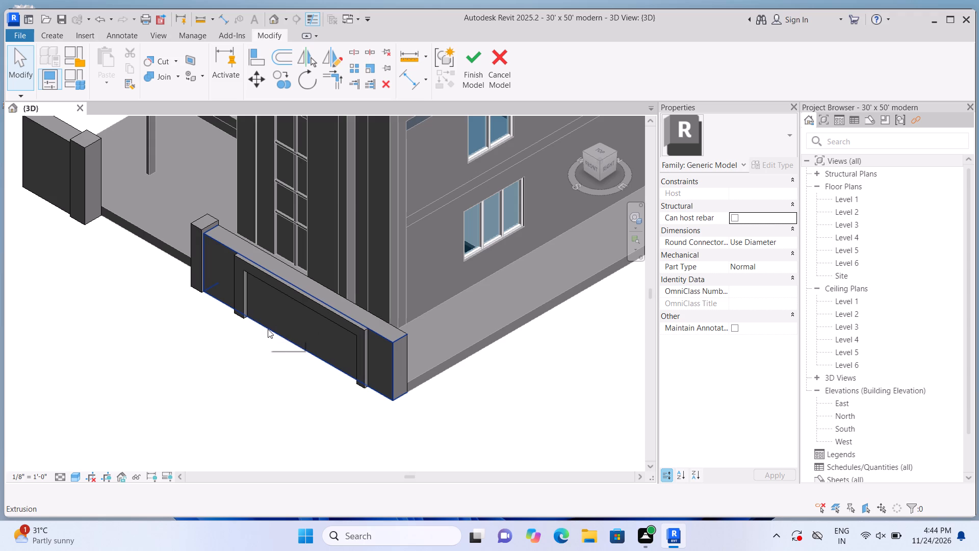
pyautogui.scroll(1, 268, 329)
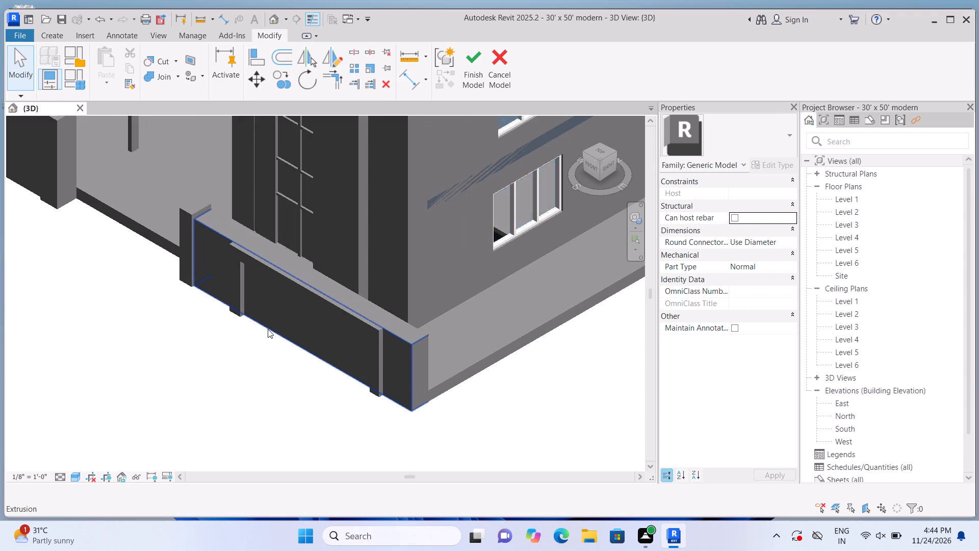
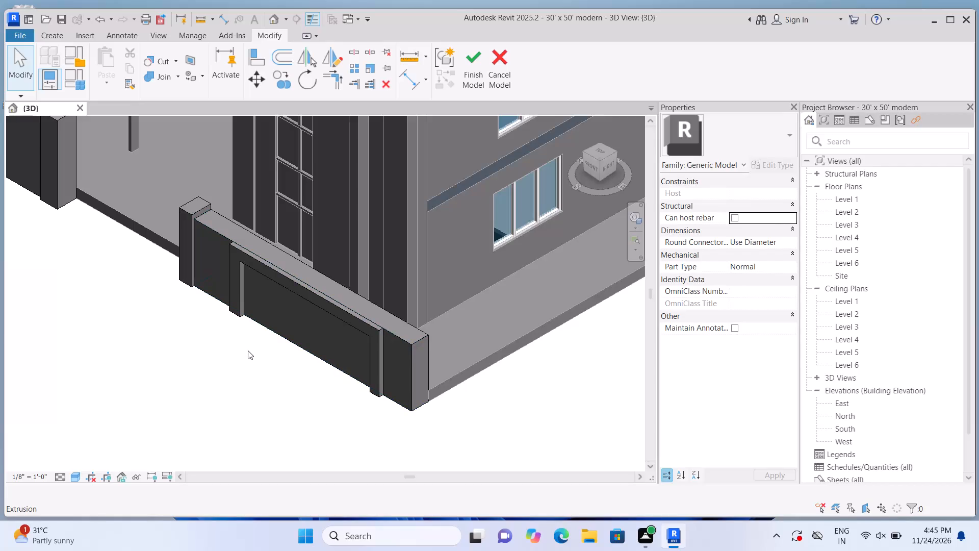
# Start a rectangular extrusion with its work plane on the inner side face of the frame's vertical strip nearest the entrance pier.
pyautogui.scroll(2, 297, 352)
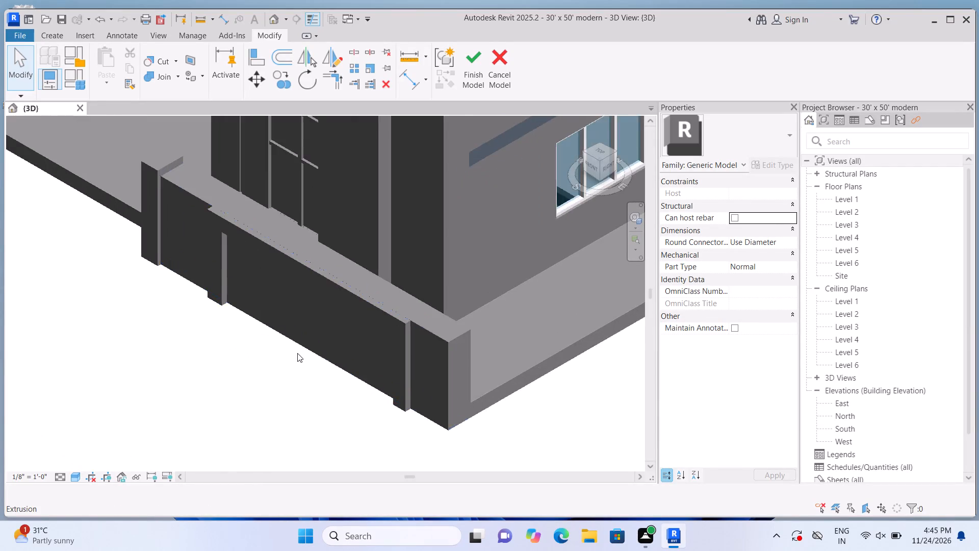
pyautogui.scroll(1, 297, 354)
pyautogui.scroll(-6, 300, 360)
pyautogui.scroll(7, 280, 375)
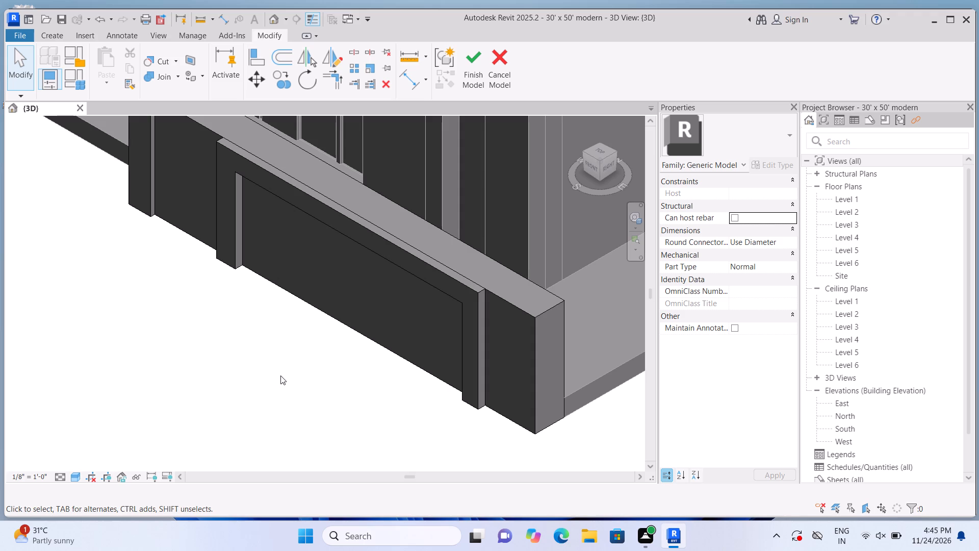
pyautogui.scroll(3, 319, 339)
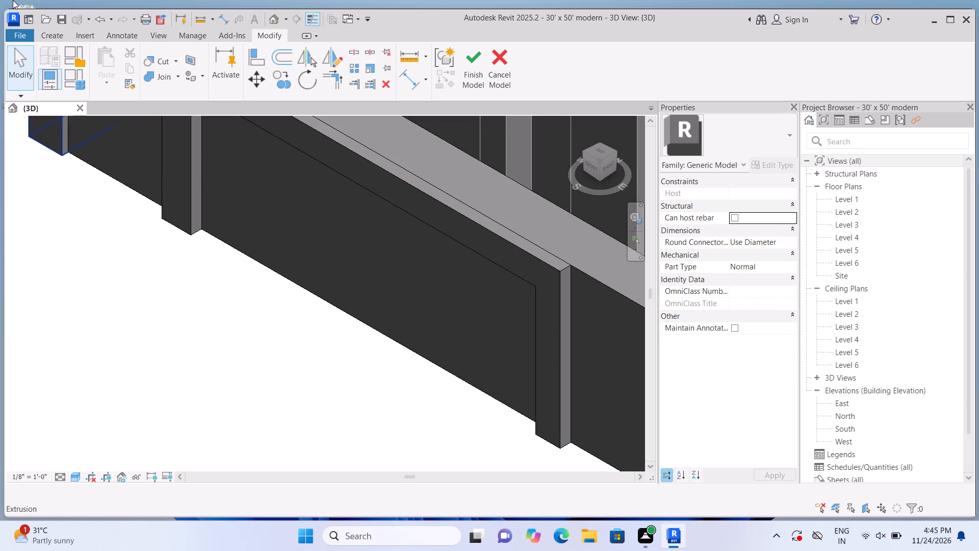
pyautogui.click(39, 31)
pyautogui.click(102, 58)
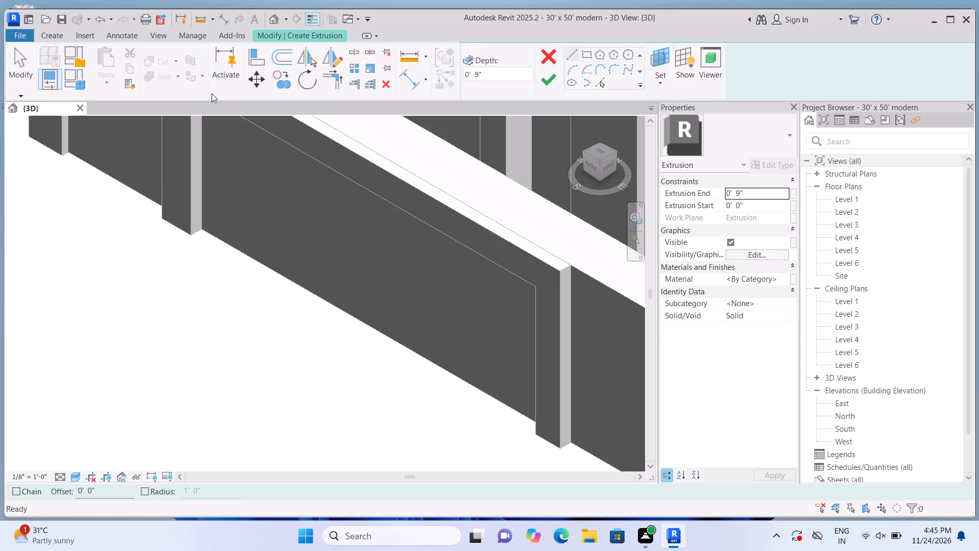
pyautogui.click(661, 83)
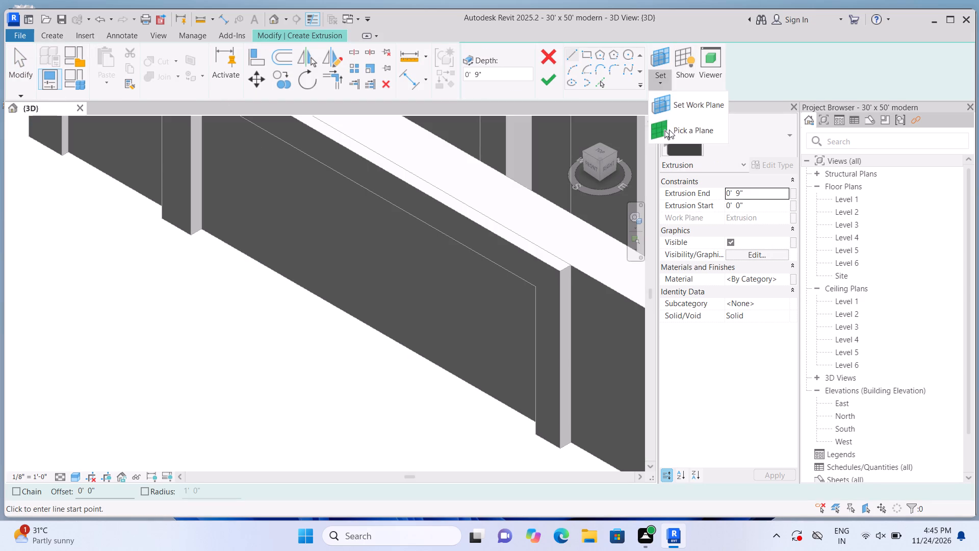
pyautogui.click(669, 130)
pyautogui.scroll(3, 319, 278)
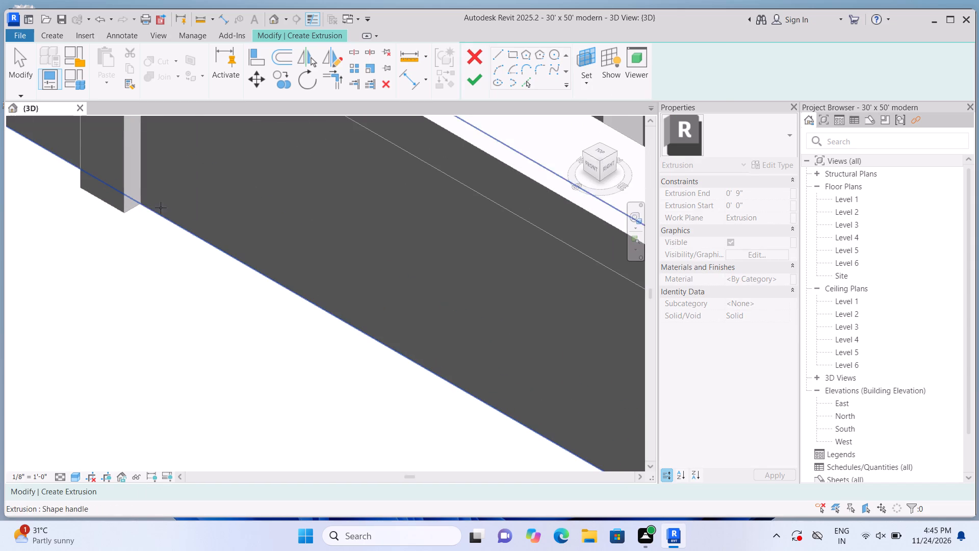
pyautogui.click(131, 191)
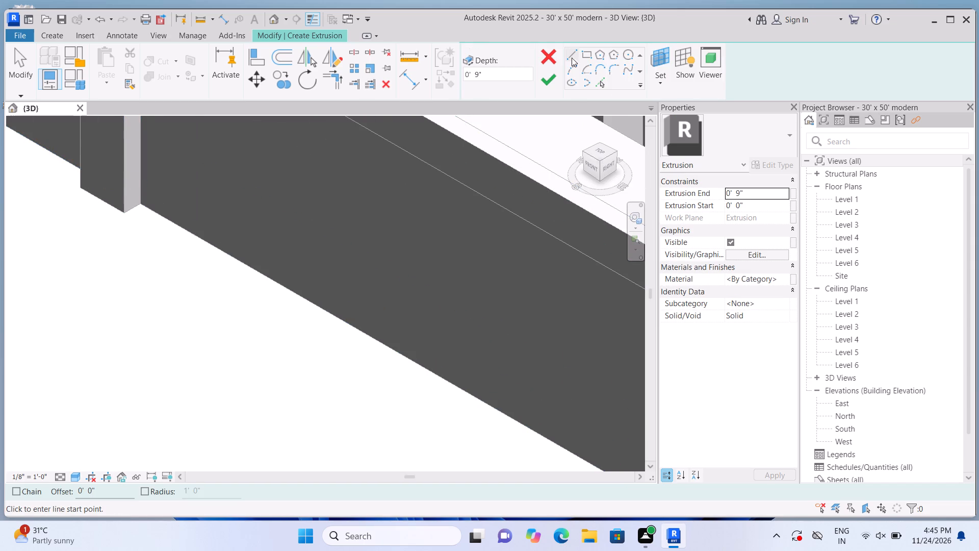
pyautogui.click(591, 53)
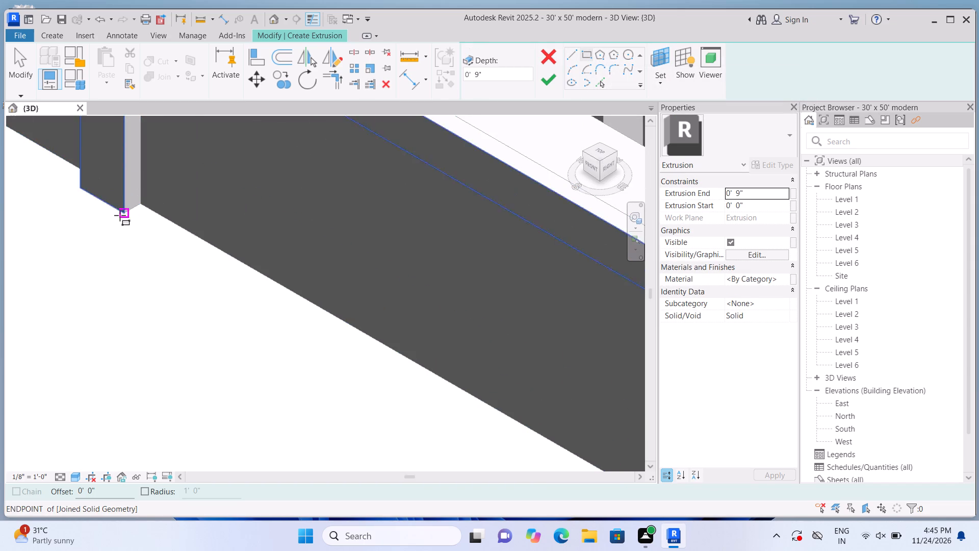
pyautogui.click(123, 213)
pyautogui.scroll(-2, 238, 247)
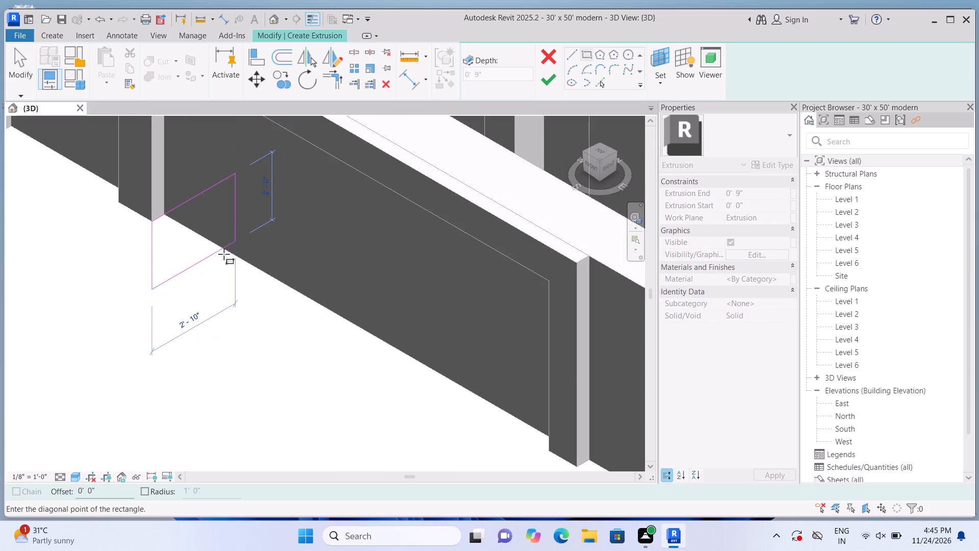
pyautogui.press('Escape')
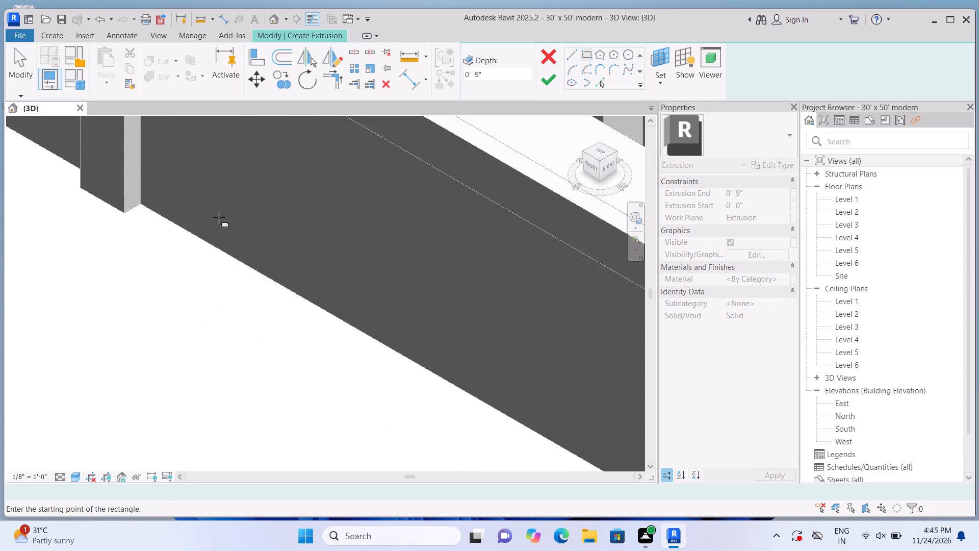
# Draw a rectangle about 0' 6" high across the foot of the strip's inner side face and extrude it 0' 9".
pyautogui.click(126, 212)
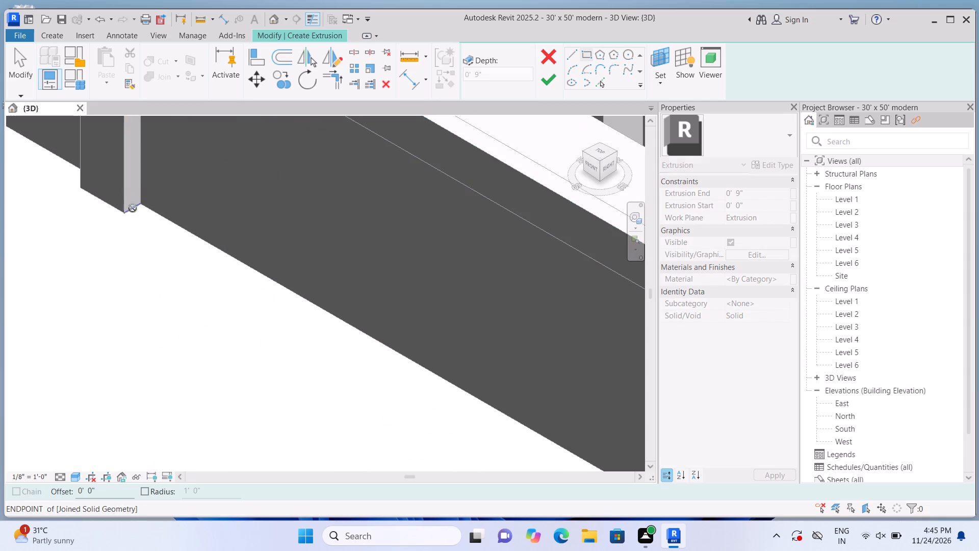
pyautogui.click(141, 180)
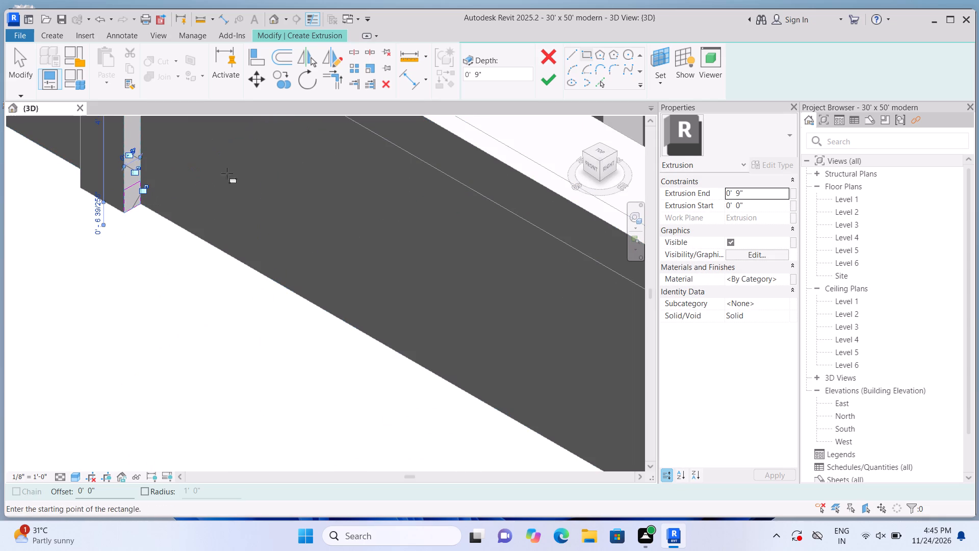
pyautogui.click(554, 82)
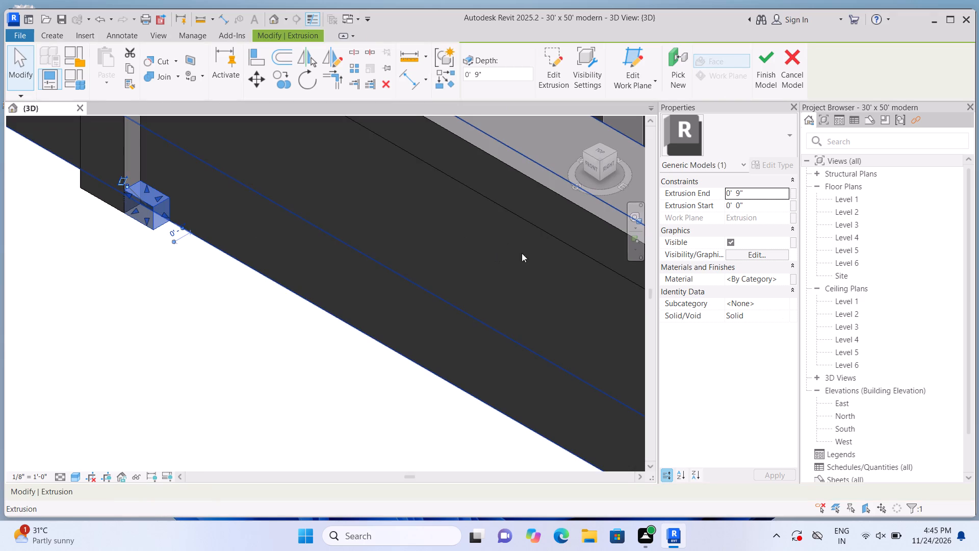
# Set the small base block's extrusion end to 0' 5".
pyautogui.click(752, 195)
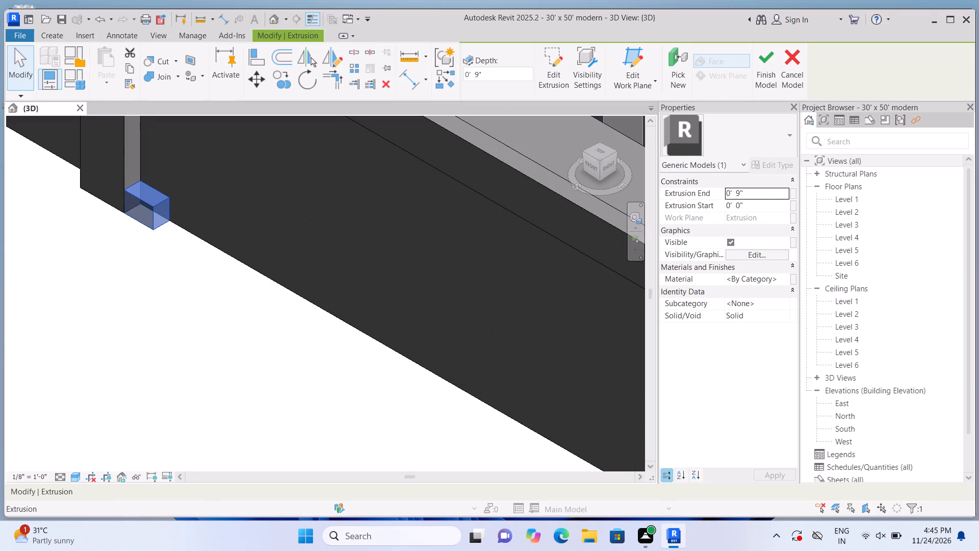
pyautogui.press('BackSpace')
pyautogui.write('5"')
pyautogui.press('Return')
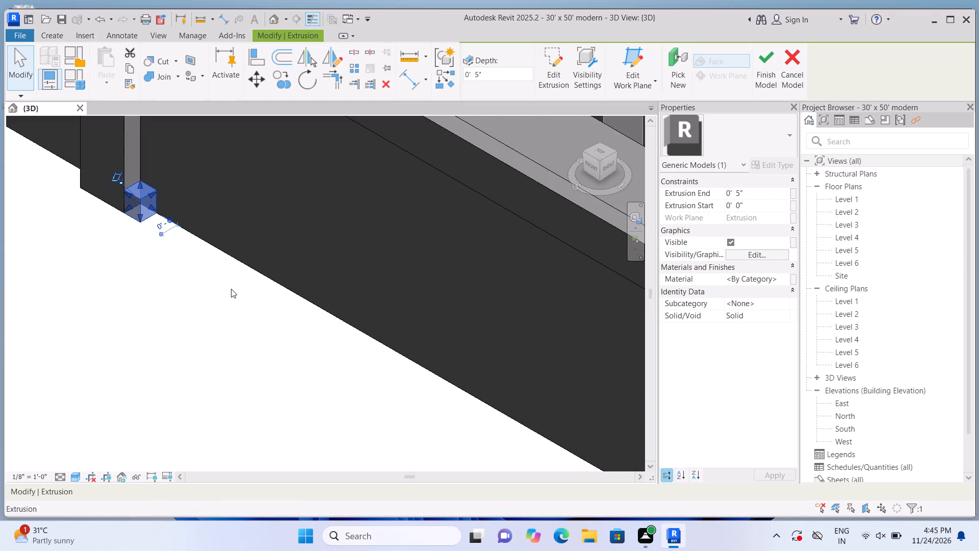
# Lower the top face of the base block to make it a thin strip along the wall's foot.
pyautogui.scroll(2, 214, 252)
pyautogui.scroll(1, 22, 113)
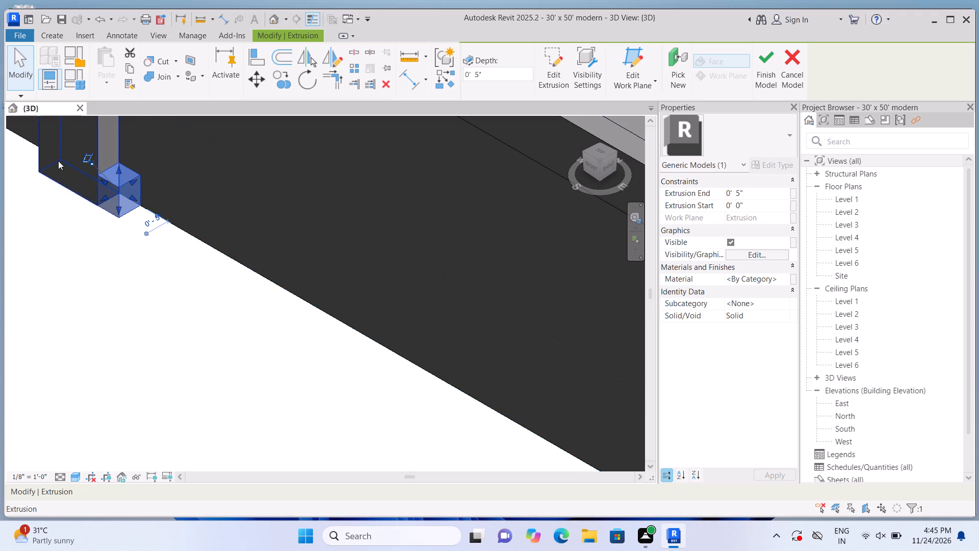
pyautogui.scroll(2, 61, 162)
pyautogui.moveTo(135, 170); pyautogui.dragTo(138, 201)
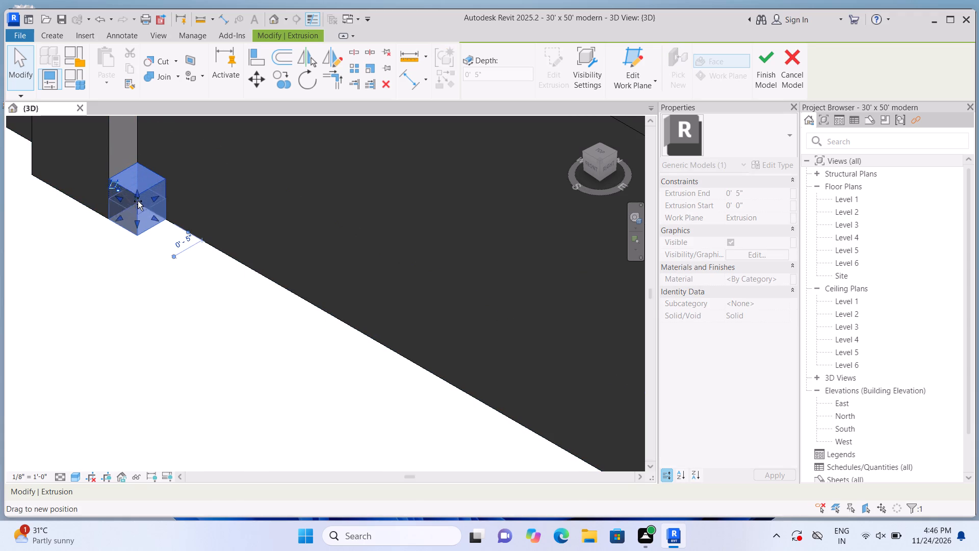
pyautogui.moveTo(138, 201); pyautogui.dragTo(138, 210)
pyautogui.click(138, 210)
# Stretch the base strip along the wall's foot toward the far vertical strip to about 13' 6" and deselect it.
pyautogui.moveTo(154, 222); pyautogui.dragTo(461, 459)
pyautogui.scroll(-11, 388, 342)
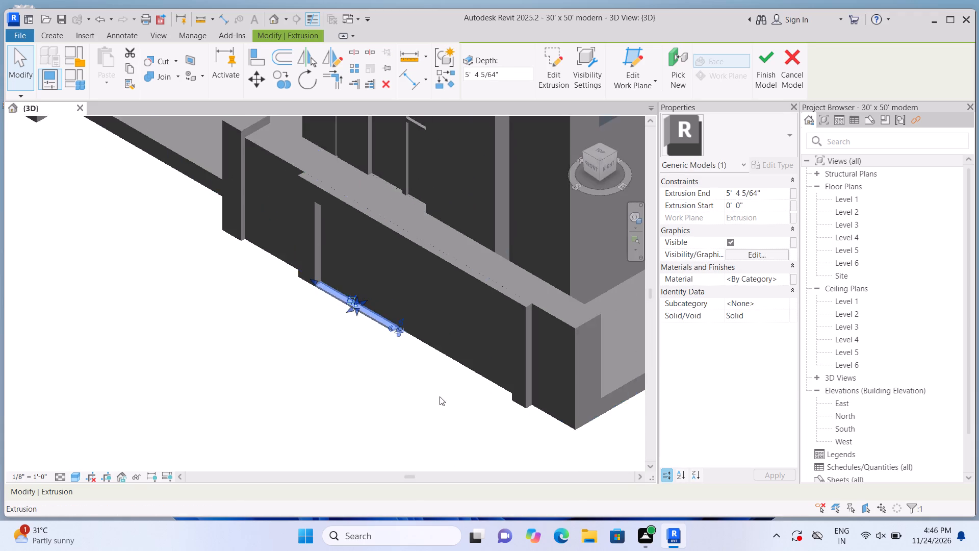
pyautogui.scroll(6, 444, 402)
pyautogui.moveTo(337, 240); pyautogui.dragTo(484, 321)
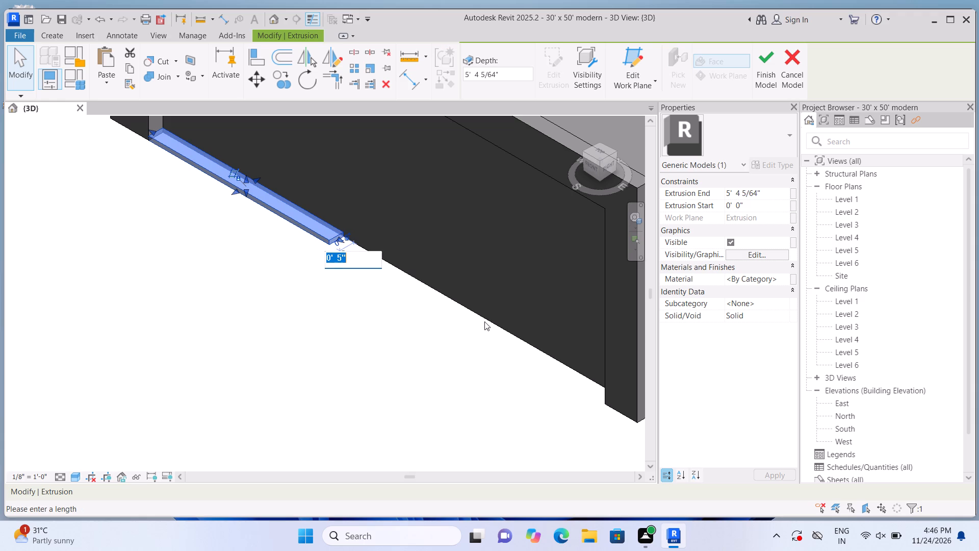
pyautogui.moveTo(484, 321); pyautogui.dragTo(567, 389)
pyautogui.click(273, 306)
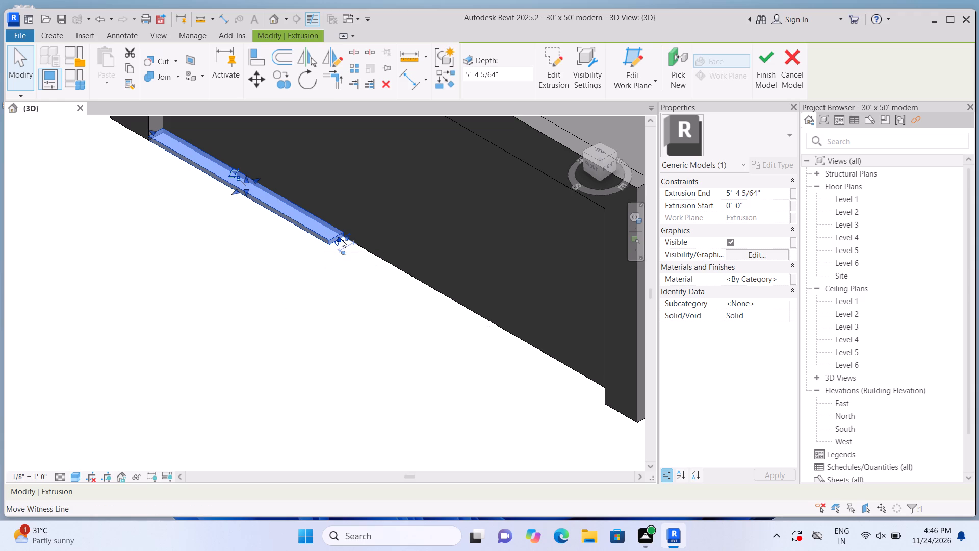
pyautogui.moveTo(341, 239); pyautogui.dragTo(590, 433)
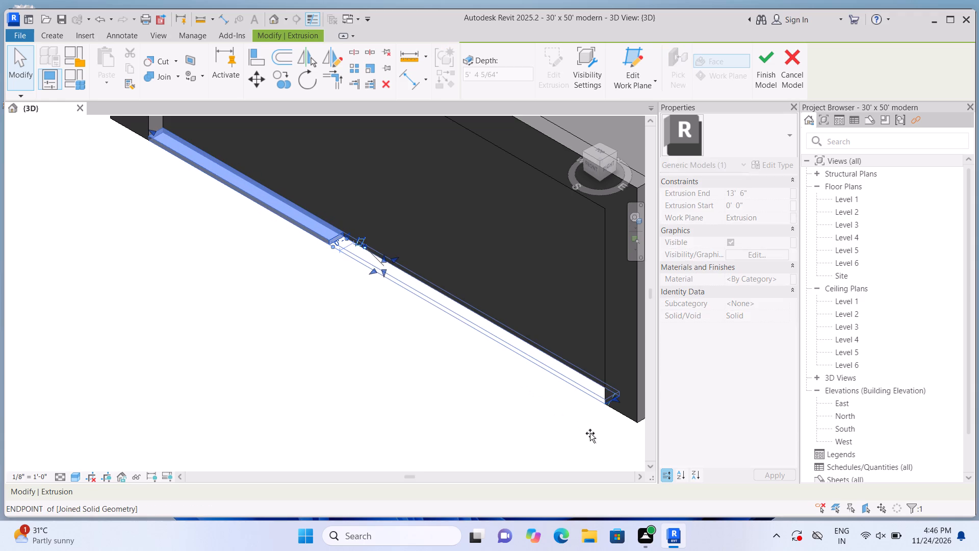
pyautogui.moveTo(590, 433); pyautogui.dragTo(578, 425)
pyautogui.click(539, 415)
# Extend the base strip's far end to meet the inner face of the far vertical strip and deselect it.
pyautogui.scroll(-1, 305, 320)
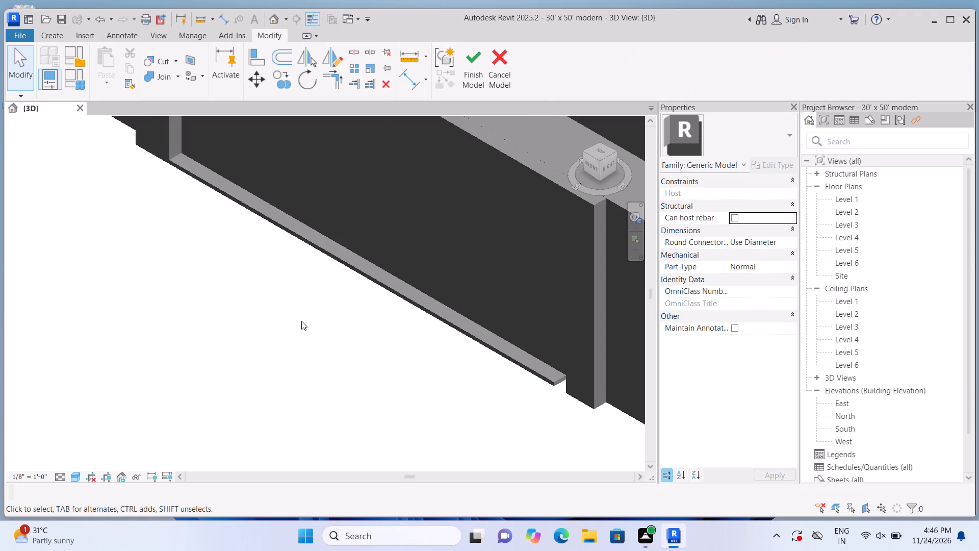
pyautogui.keyDown('shift'); pyautogui.moveTo(247, 307); pyautogui.dragTo(352, 331, button='middle'); pyautogui.keyUp('shift')
pyautogui.scroll(-5, 340, 306)
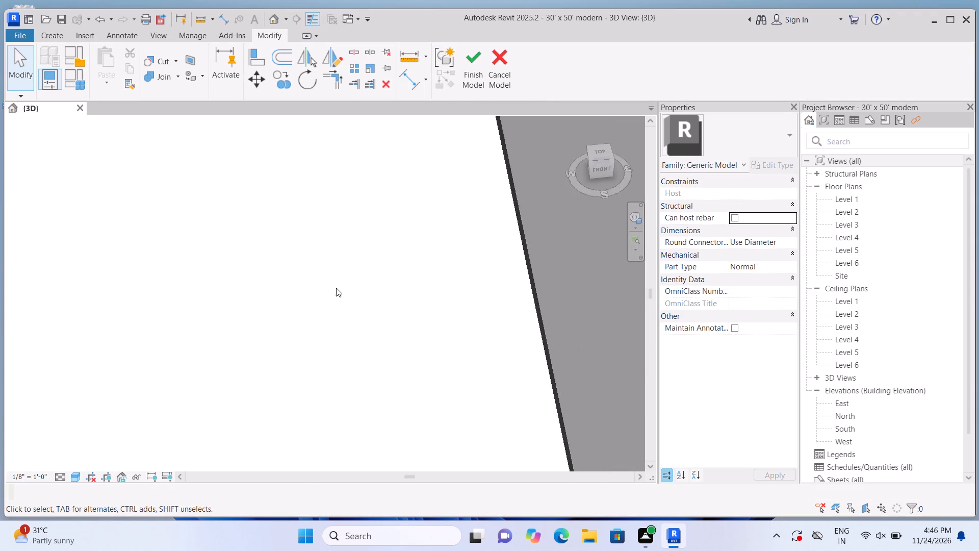
pyautogui.scroll(-8, 336, 288)
pyautogui.keyDown('shift'); pyautogui.moveTo(329, 381); pyautogui.dragTo(384, 328, button='middle'); pyautogui.keyUp('shift')
pyautogui.keyDown('shift'); pyautogui.moveTo(422, 322); pyautogui.dragTo(431, 321, button='middle'); pyautogui.keyUp('shift')
pyautogui.moveTo(428, 324); pyautogui.dragTo(144, 253, button='middle')
pyautogui.keyDown('shift'); pyautogui.click(205, 304); pyautogui.keyUp('shift')
pyautogui.keyDown('shift'); pyautogui.middleClick(205, 303); pyautogui.keyUp('shift')
pyautogui.moveTo(320, 357); pyautogui.dragTo(148, 358, button='middle')
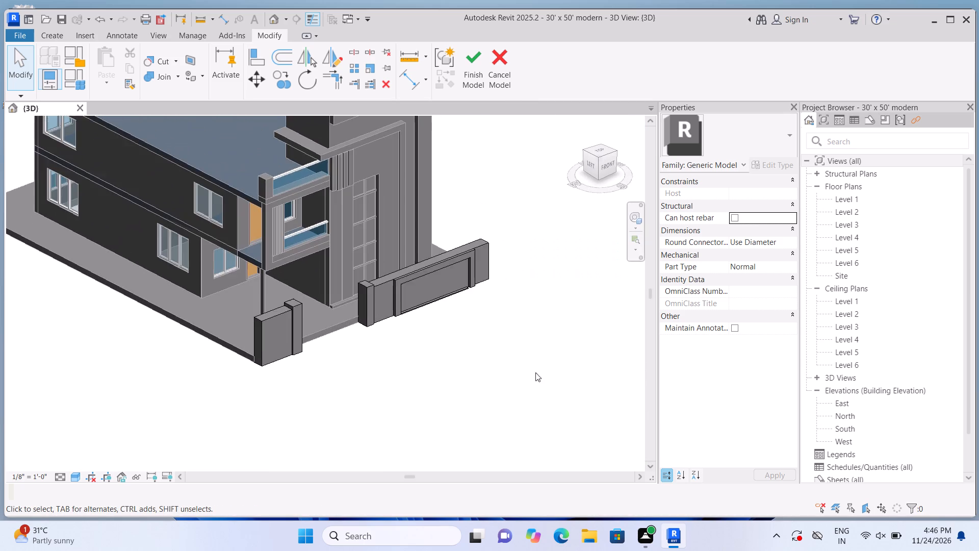
pyautogui.scroll(5, 553, 352)
pyautogui.scroll(9, 475, 247)
pyautogui.click(385, 298)
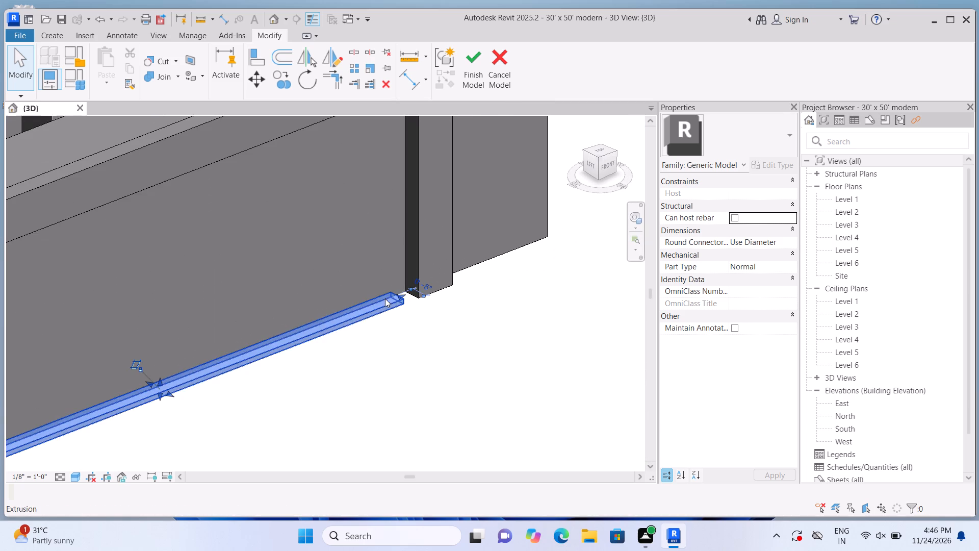
pyautogui.scroll(4, 381, 314)
pyautogui.moveTo(406, 287); pyautogui.dragTo(430, 279)
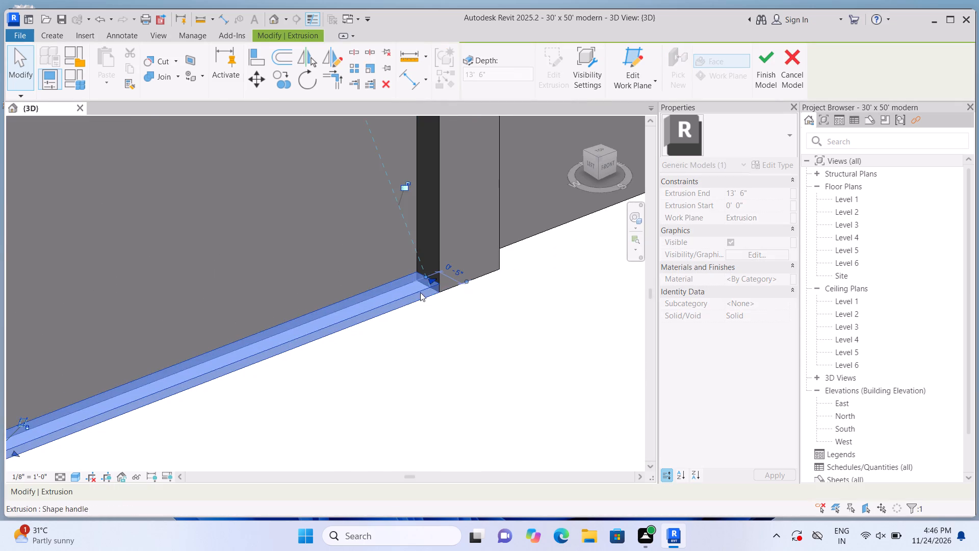
pyautogui.scroll(-2, 437, 294)
pyautogui.moveTo(368, 352); pyautogui.dragTo(395, 346)
pyautogui.scroll(-2, 370, 348)
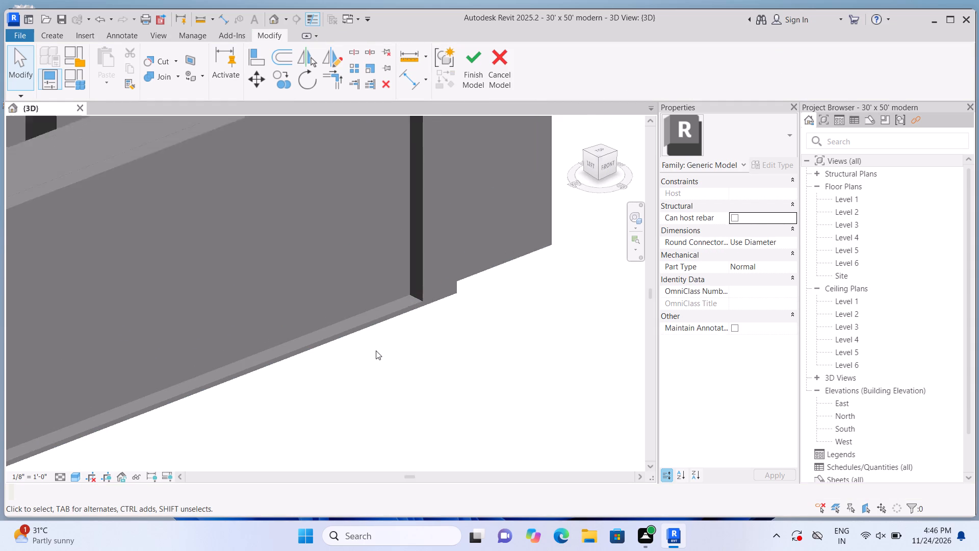
pyautogui.scroll(-2, 376, 350)
# Start a new extrusion with the front face of the framed boundary wall picked as its work plane.
pyautogui.click(607, 162)
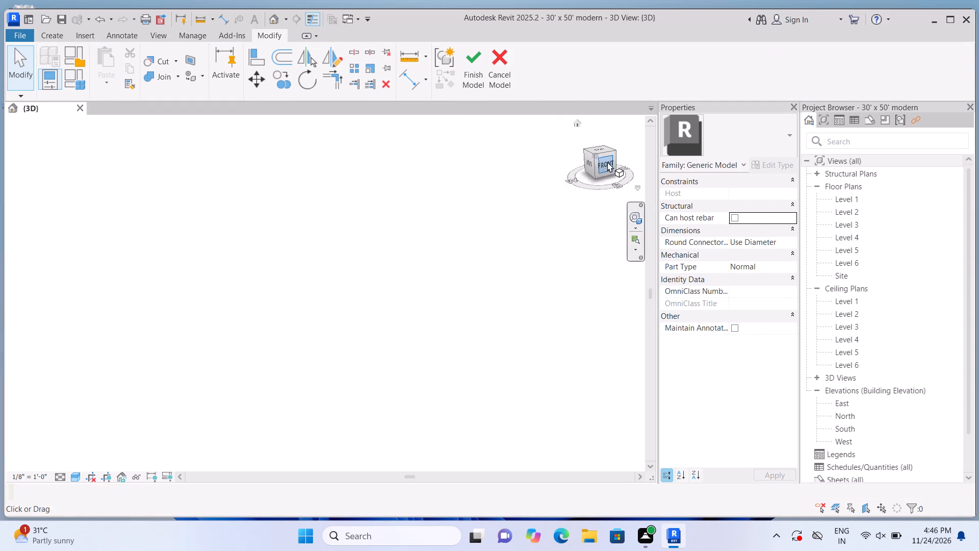
pyautogui.scroll(10, 296, 332)
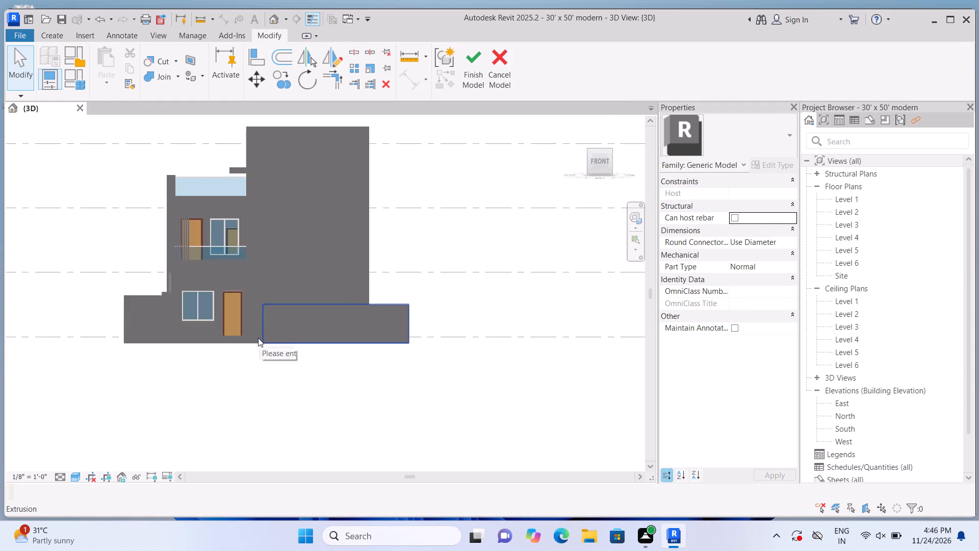
pyautogui.scroll(9, 258, 338)
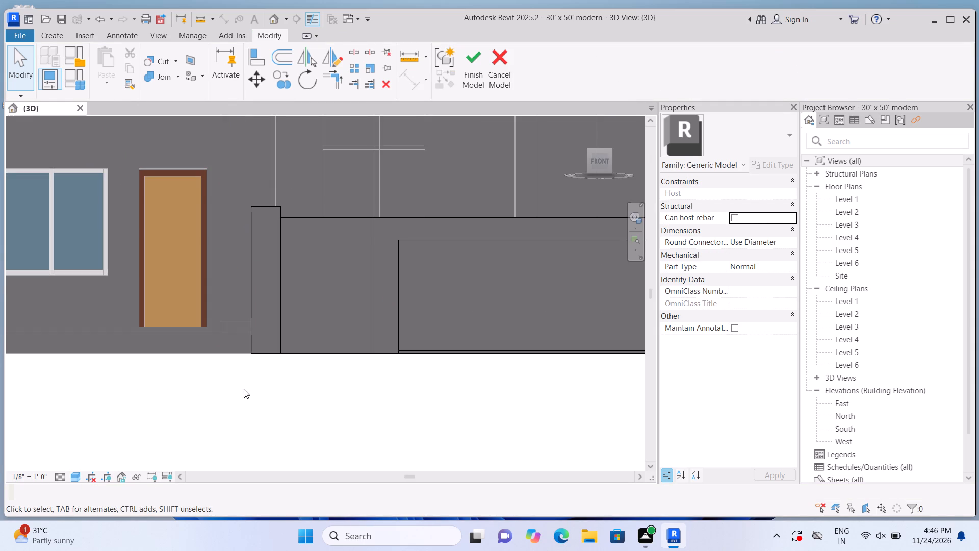
pyautogui.scroll(-2, 243, 389)
pyautogui.moveTo(253, 381); pyautogui.dragTo(150, 378, button='middle')
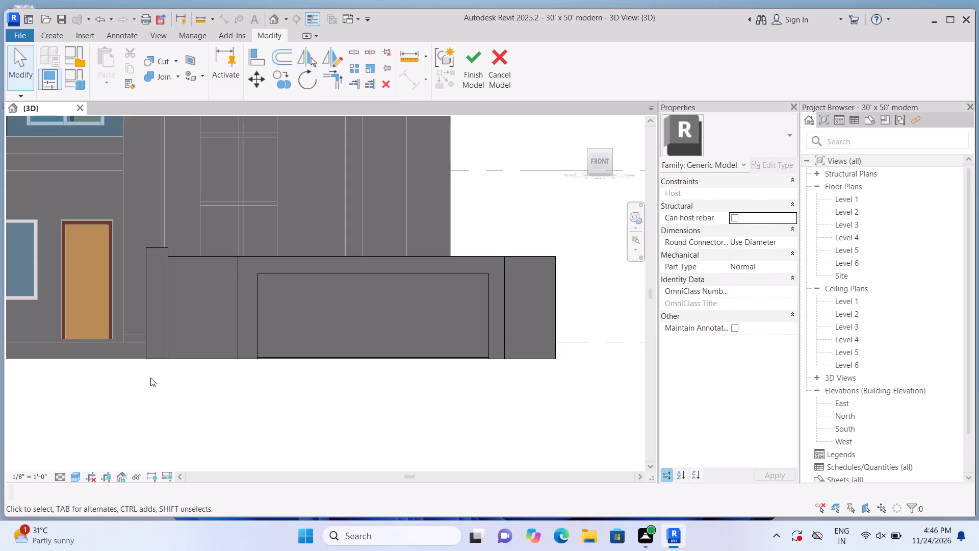
pyautogui.click(57, 35)
pyautogui.click(108, 64)
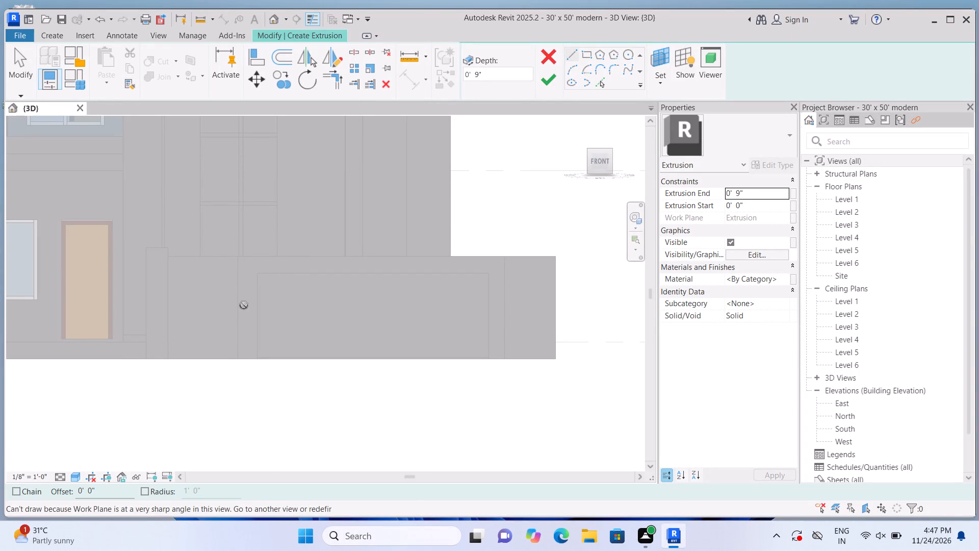
pyautogui.click(56, 33)
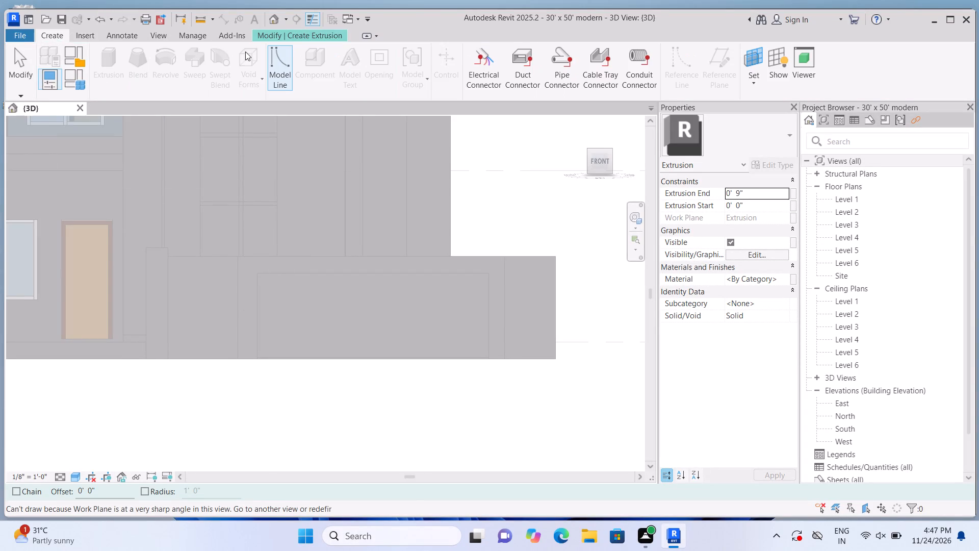
pyautogui.click(755, 78)
pyautogui.click(773, 124)
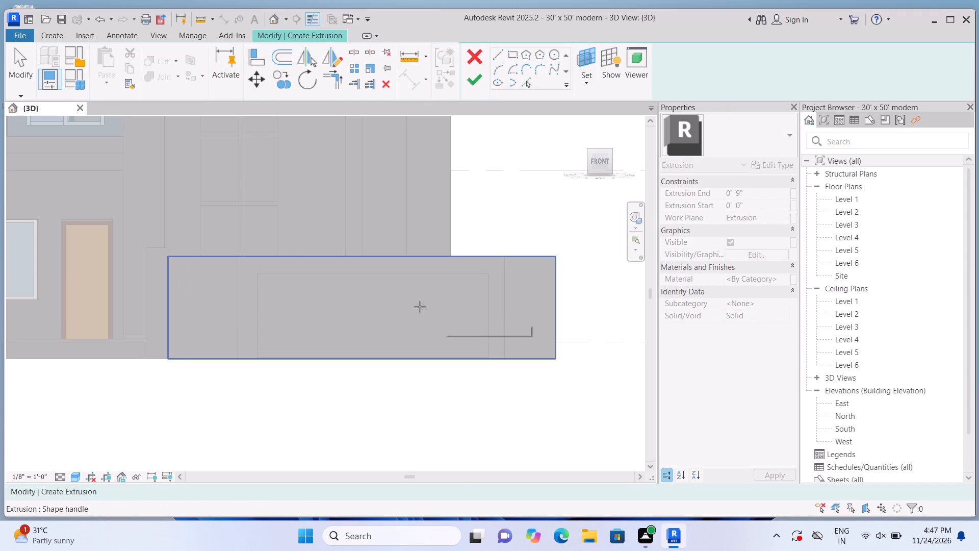
pyautogui.click(356, 306)
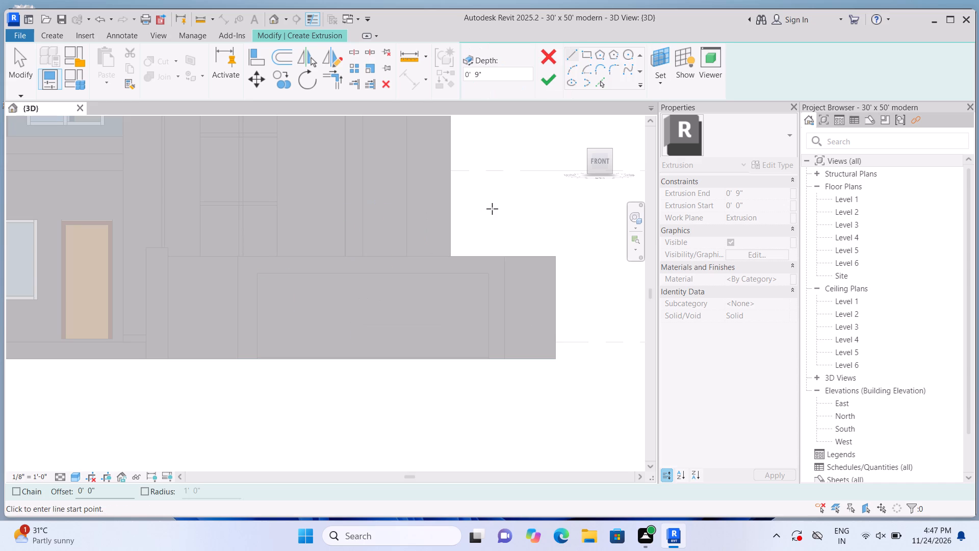
# Sketch three side-by-side upright rectangles about 3' 4" tall, rising from the base strip near the middle of the wall's frame.
pyautogui.click(588, 53)
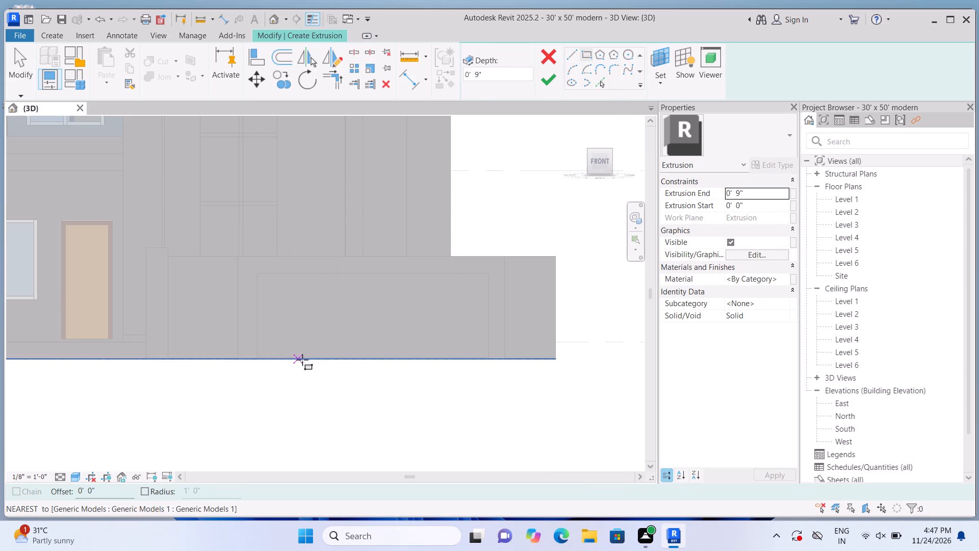
pyautogui.click(321, 356)
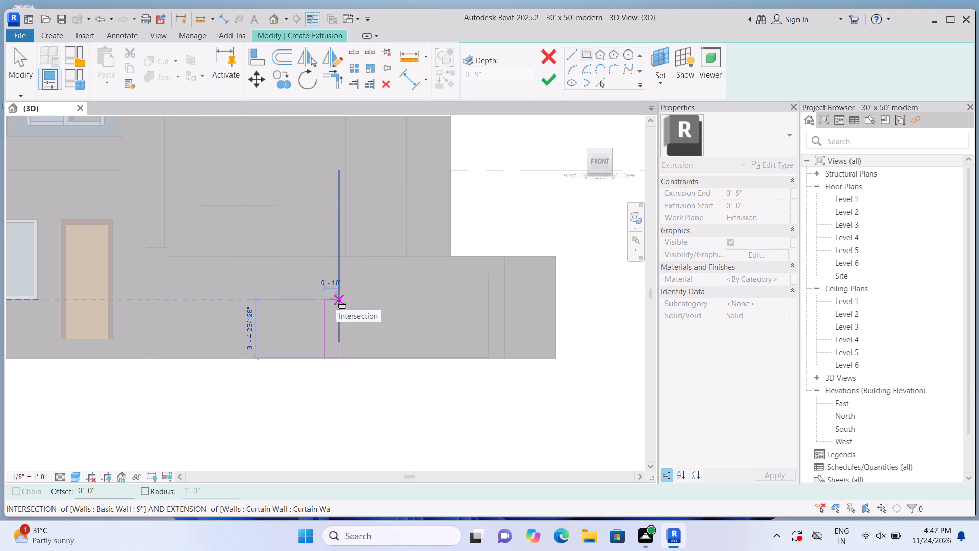
pyautogui.click(336, 299)
pyautogui.press('Escape')
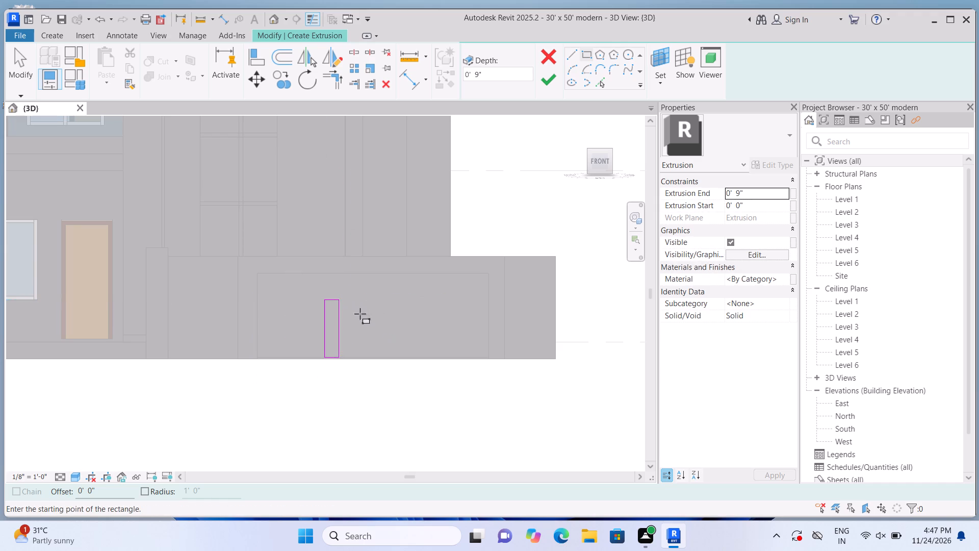
pyautogui.click(348, 354)
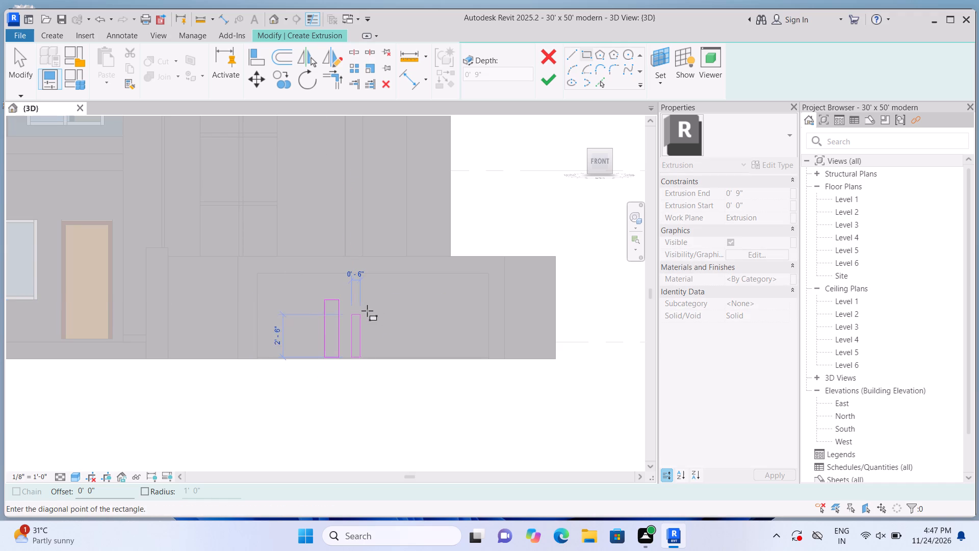
pyautogui.click(363, 300)
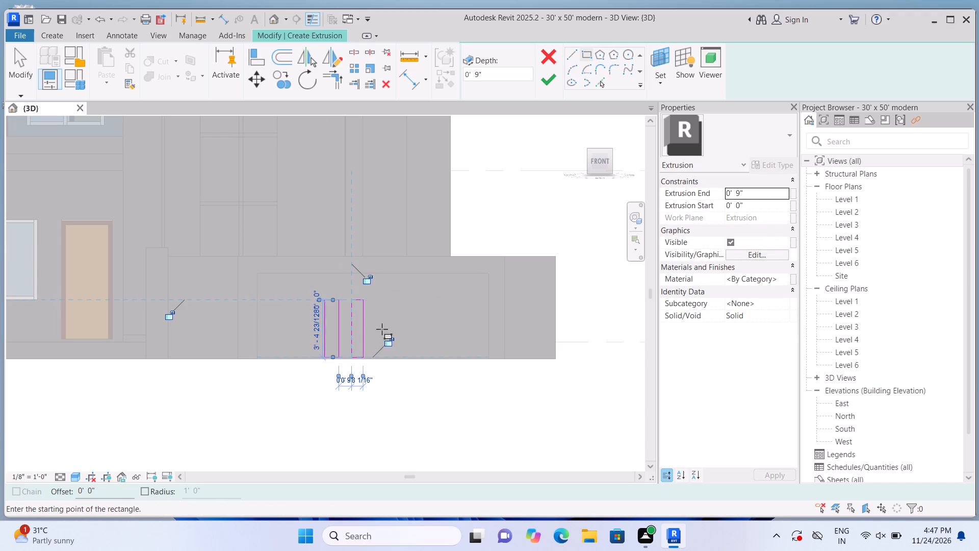
pyautogui.click(375, 355)
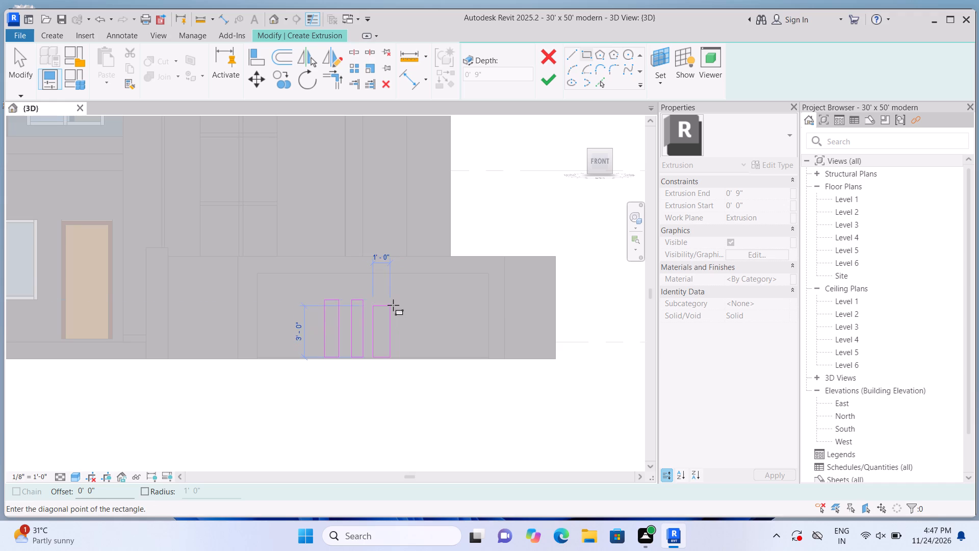
pyautogui.click(384, 303)
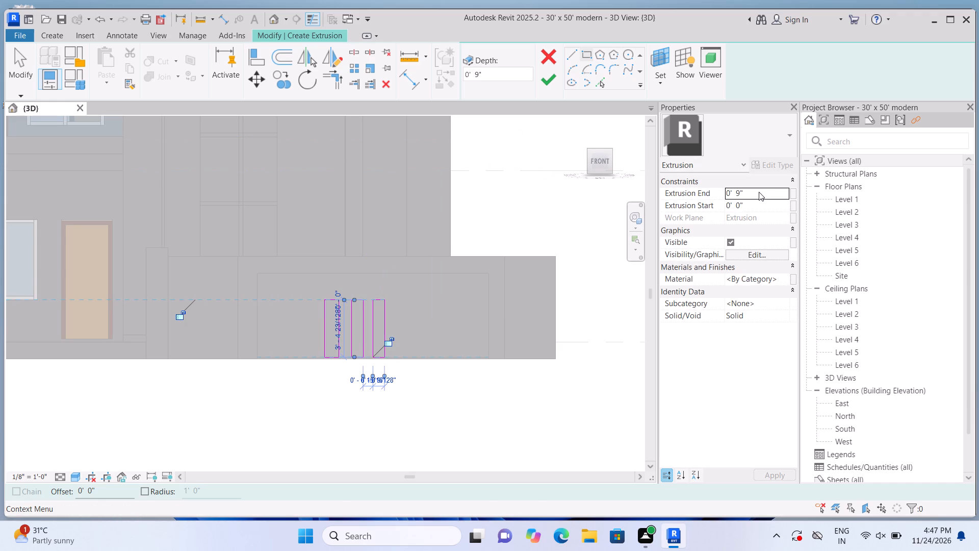
# Set the extrusion end of the three rectangles to 0' 5" and finish the extrusion.
pyautogui.click(759, 192)
pyautogui.press('BackSpace')
pyautogui.write('5"')
pyautogui.press('Return')
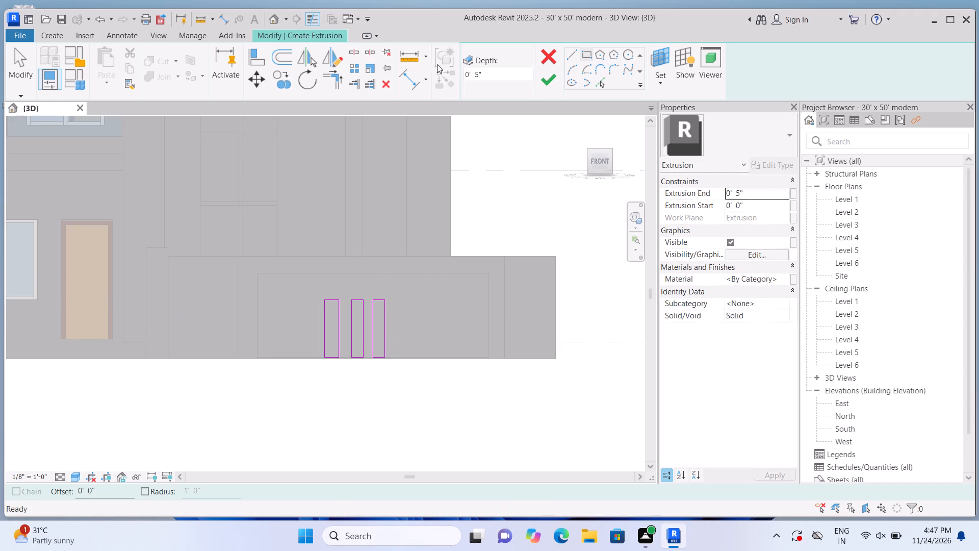
pyautogui.click(547, 77)
pyautogui.click(401, 400)
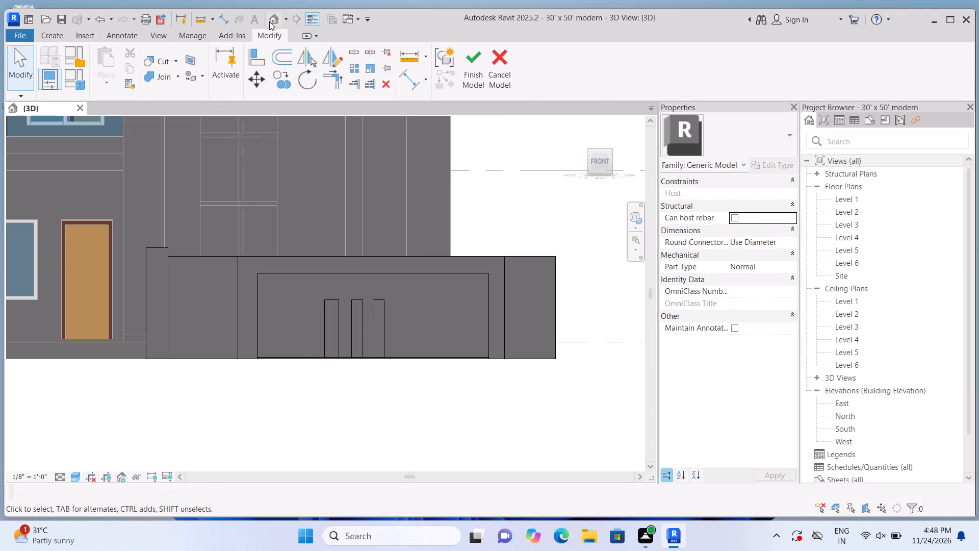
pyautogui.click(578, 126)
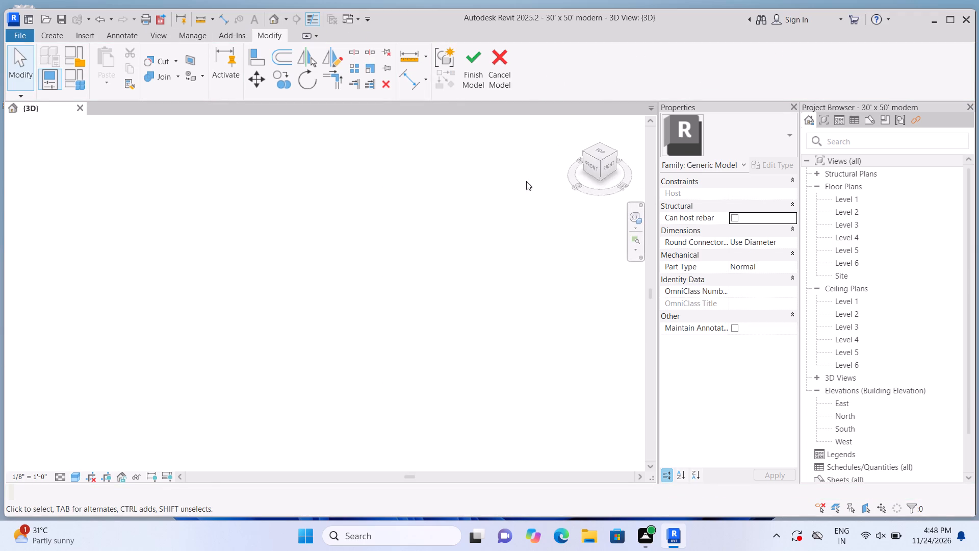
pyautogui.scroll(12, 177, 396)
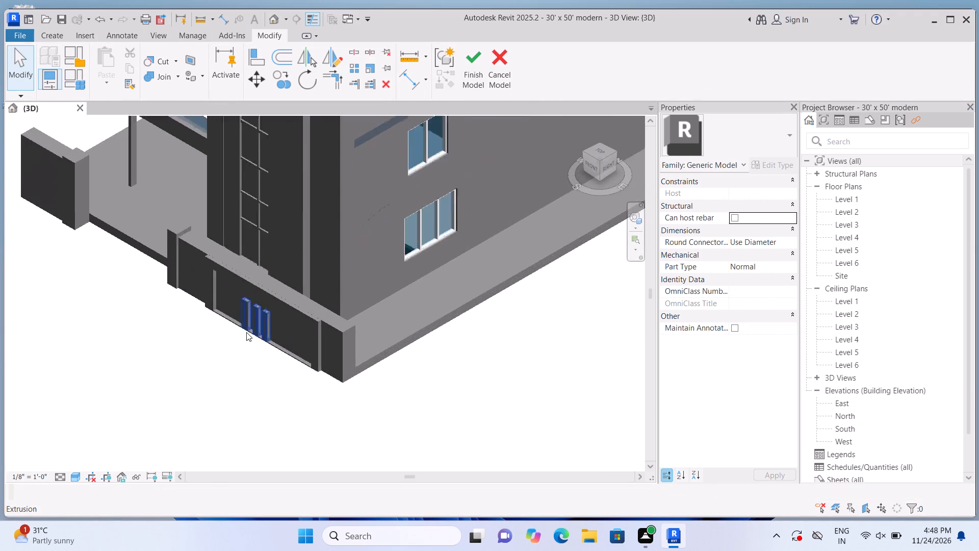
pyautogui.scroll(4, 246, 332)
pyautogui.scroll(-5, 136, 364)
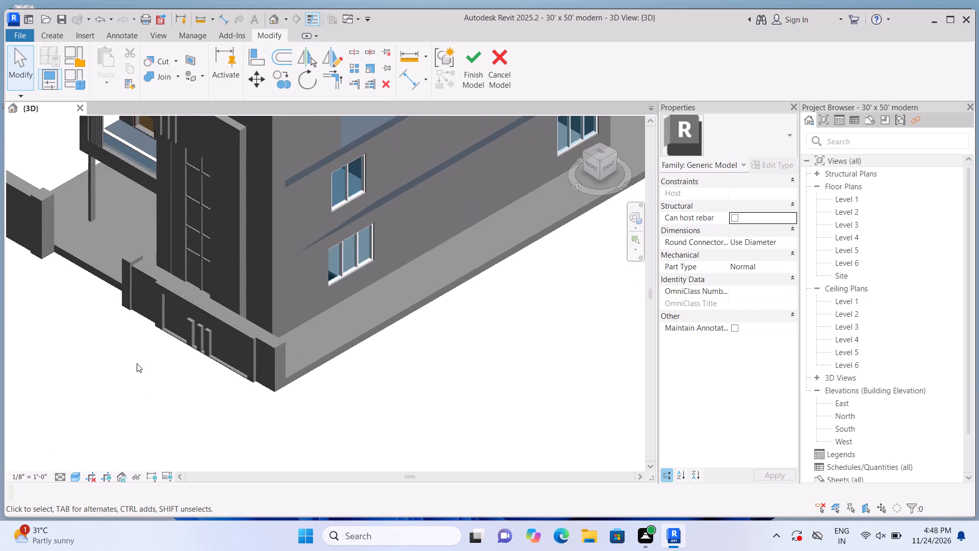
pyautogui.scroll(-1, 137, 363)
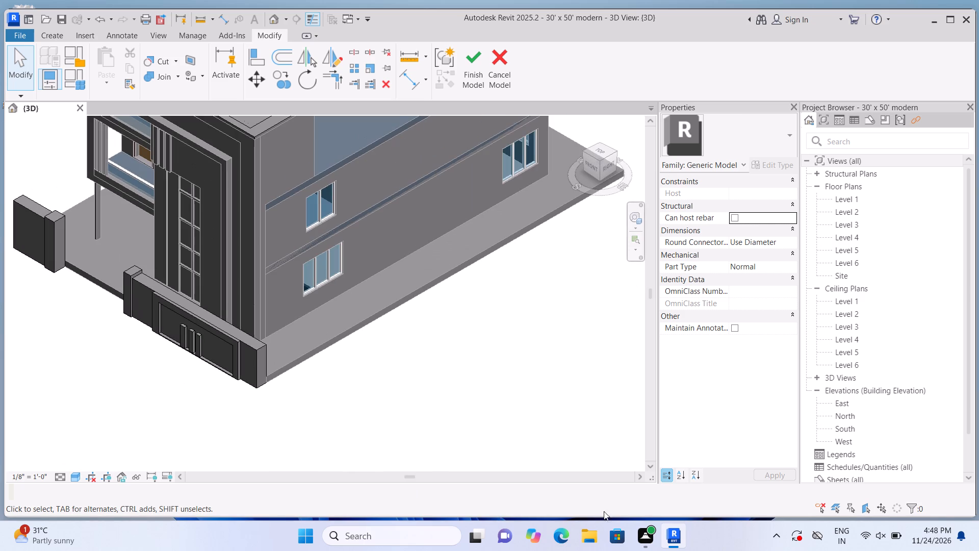
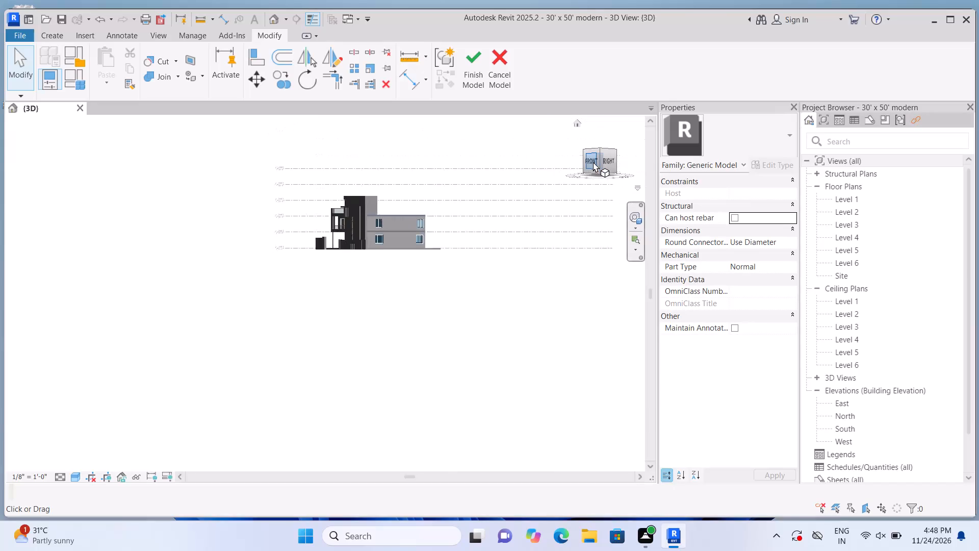
# Examine the house's front facade and the boundary wall's framed upright bars straight on from the front.
pyautogui.click(593, 162)
pyautogui.scroll(4, 222, 289)
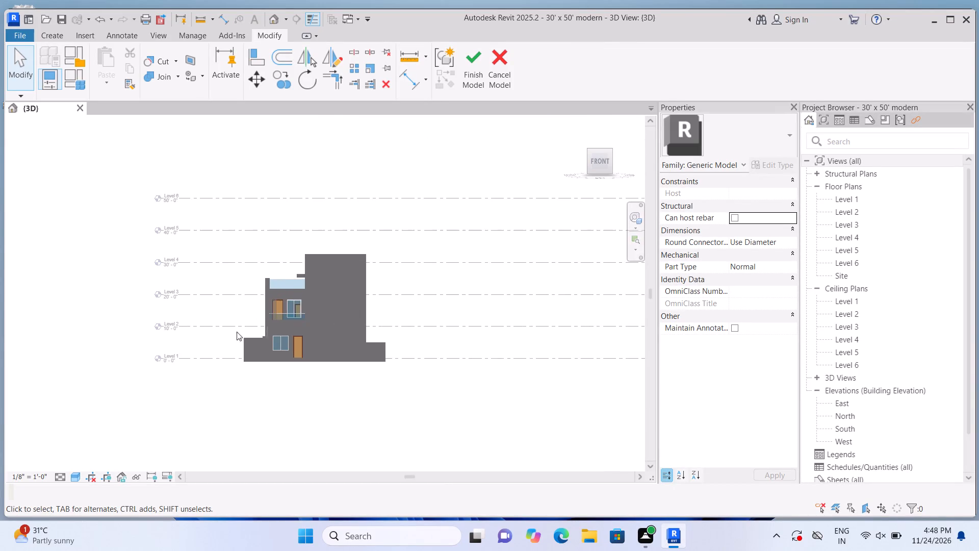
pyautogui.scroll(5, 237, 332)
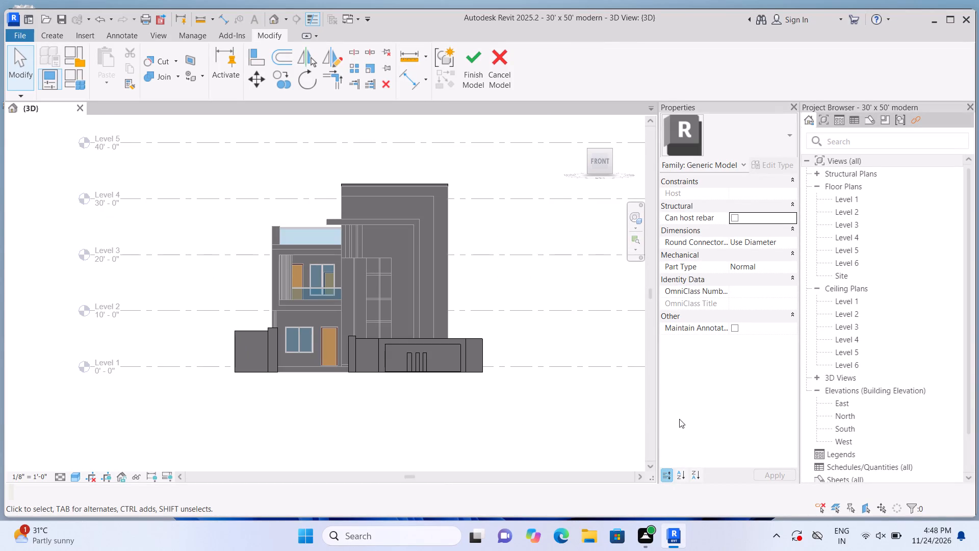
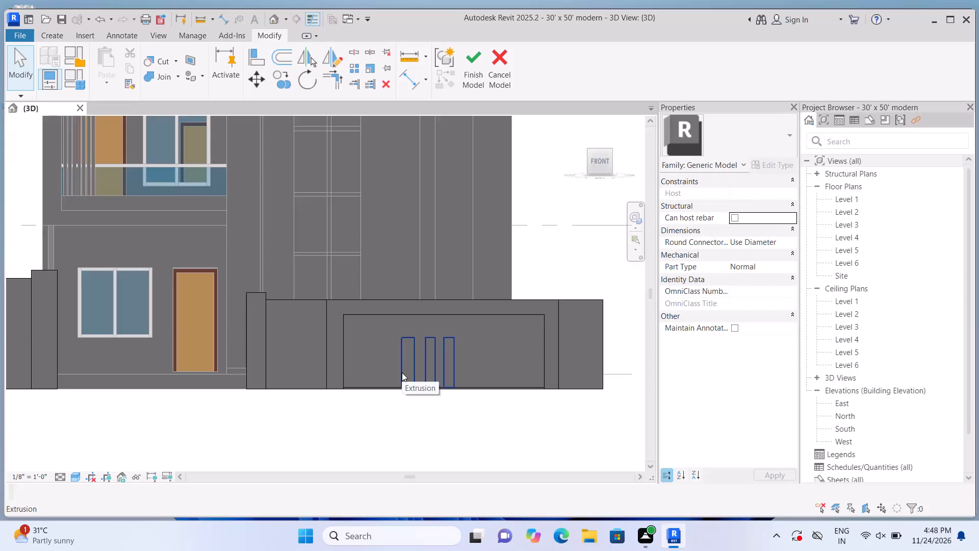
# Narrow the leftmost upright bar in the boundary wall's frame by moving its outer side edge slightly inward.
pyautogui.scroll(2, 402, 372)
pyautogui.click(402, 375)
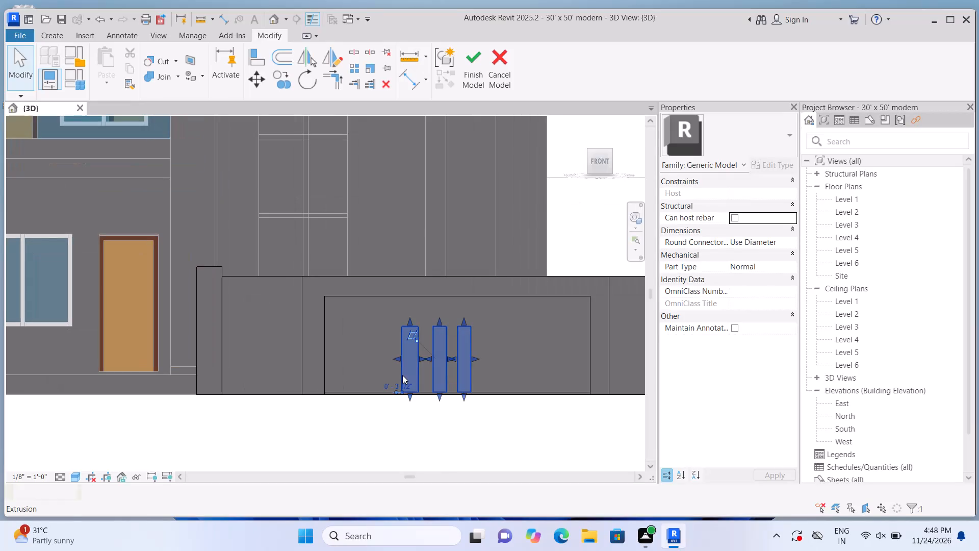
pyautogui.scroll(4, 402, 375)
pyautogui.moveTo(397, 346); pyautogui.dragTo(406, 347)
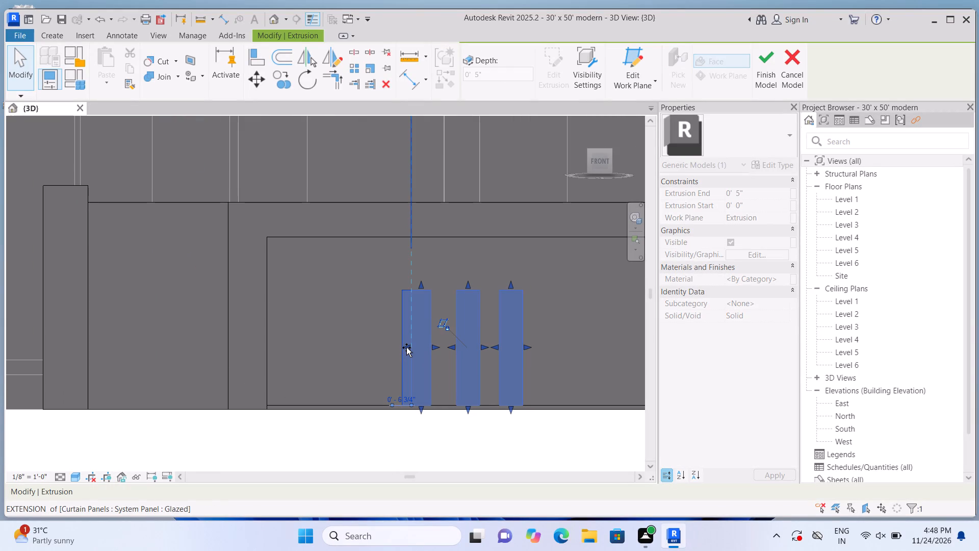
pyautogui.moveTo(406, 347); pyautogui.dragTo(405, 352)
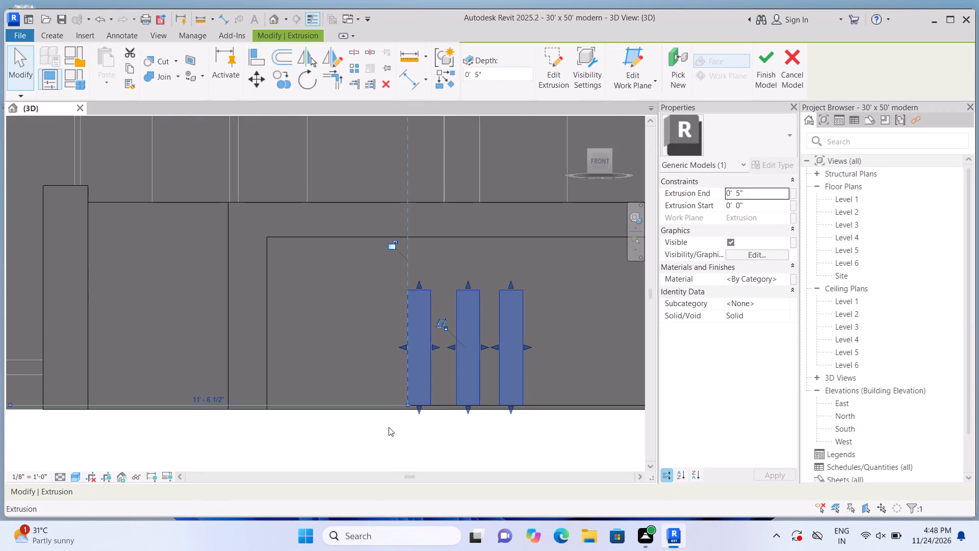
pyautogui.click(389, 427)
# Shift the middle upright bar closer to the leftmost bar by moving both its side edges, keeping nearly the same width.
pyautogui.click(472, 364)
pyautogui.moveTo(453, 344); pyautogui.dragTo(452, 344)
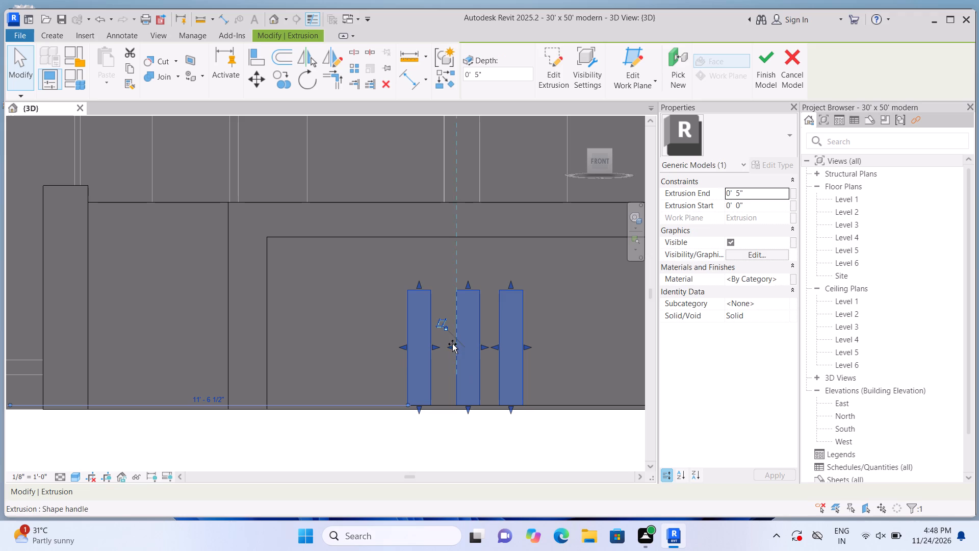
pyautogui.moveTo(452, 344); pyautogui.dragTo(448, 348)
pyautogui.moveTo(482, 345); pyautogui.dragTo(466, 346)
pyautogui.click(445, 437)
# Shift both side edges of the rightmost upright bar toward the middle bar, refining them so the three bars are roughly evenly spaced.
pyautogui.click(507, 360)
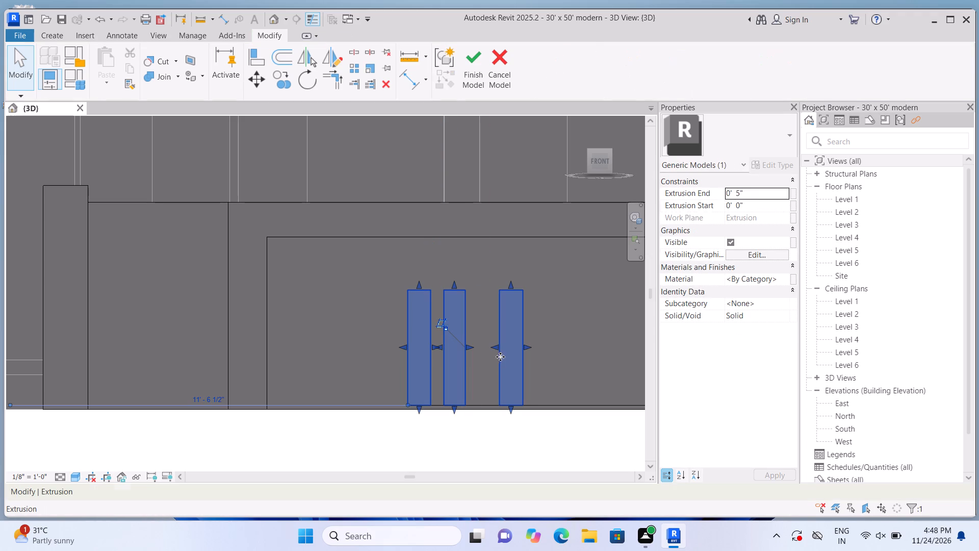
pyautogui.moveTo(497, 346); pyautogui.dragTo(484, 348)
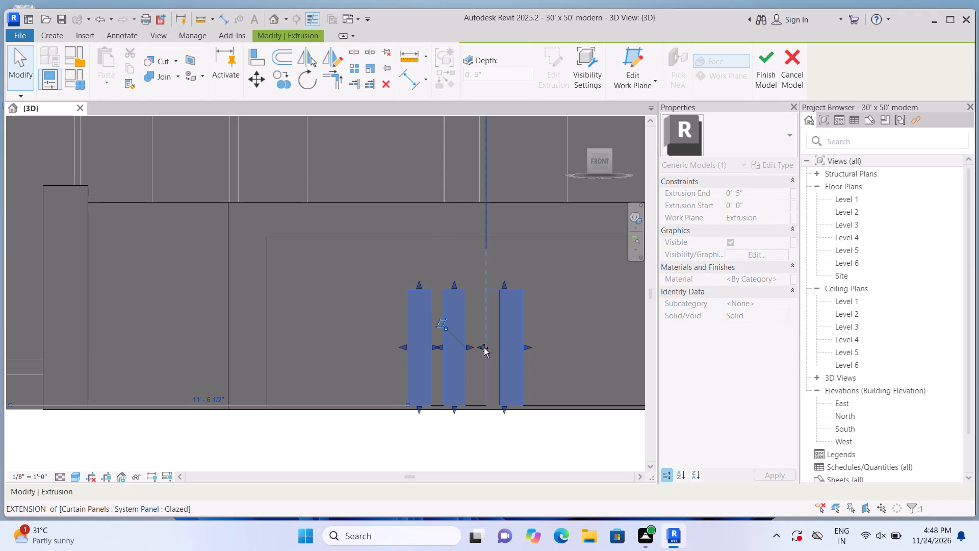
pyautogui.moveTo(484, 348); pyautogui.dragTo(483, 348)
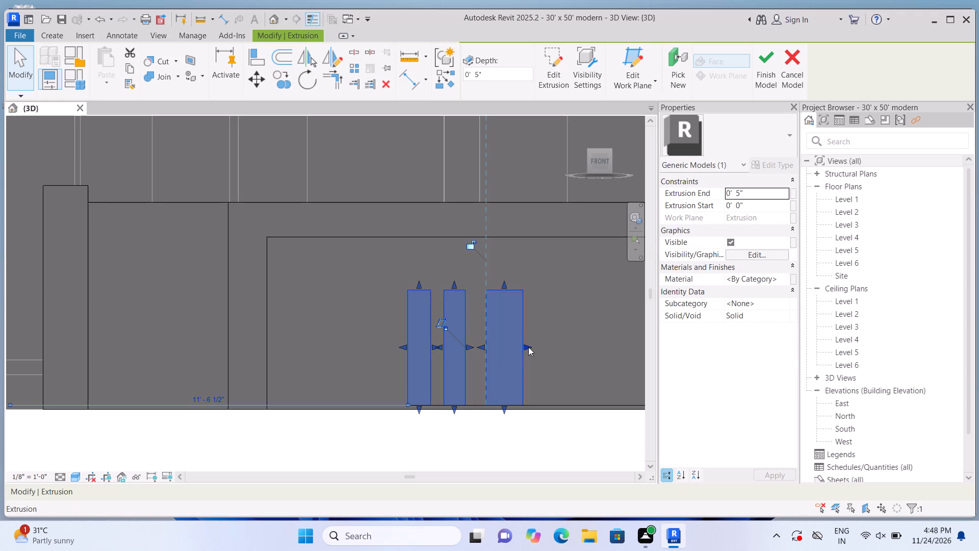
pyautogui.moveTo(528, 345); pyautogui.dragTo(507, 350)
pyautogui.click(490, 456)
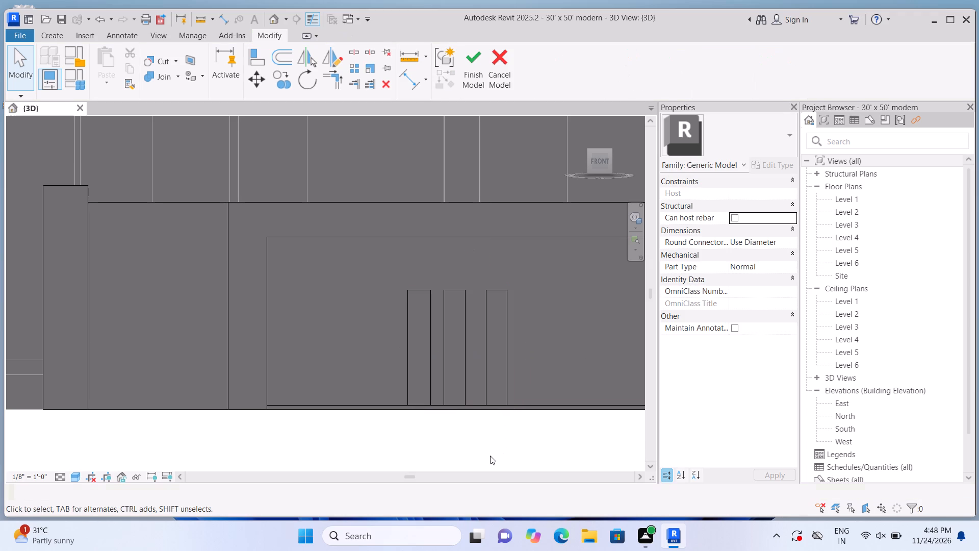
pyautogui.click(499, 366)
pyautogui.scroll(3, 475, 352)
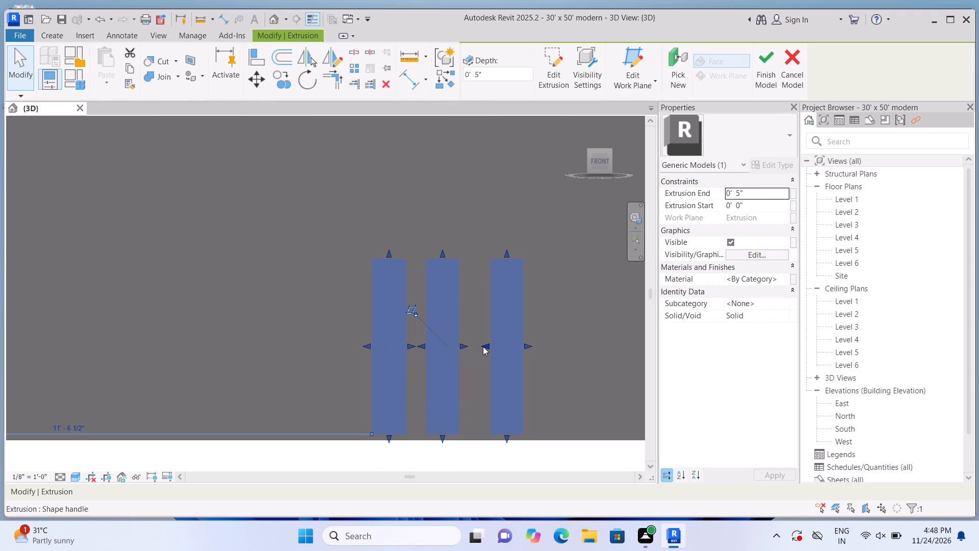
pyautogui.moveTo(483, 345); pyautogui.dragTo(478, 345)
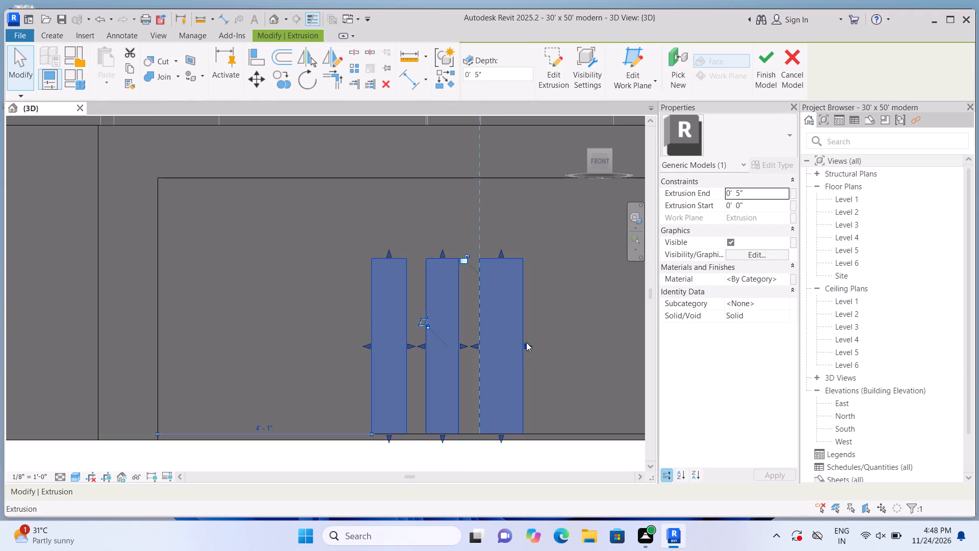
pyautogui.moveTo(526, 342); pyautogui.dragTo(509, 342)
pyautogui.click(474, 453)
pyautogui.scroll(-1, 477, 444)
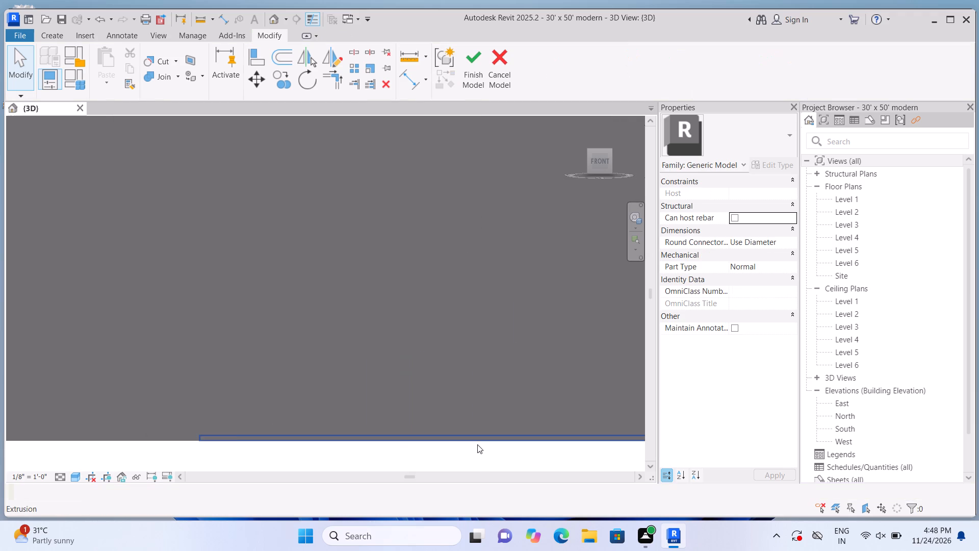
pyautogui.scroll(-1, 477, 444)
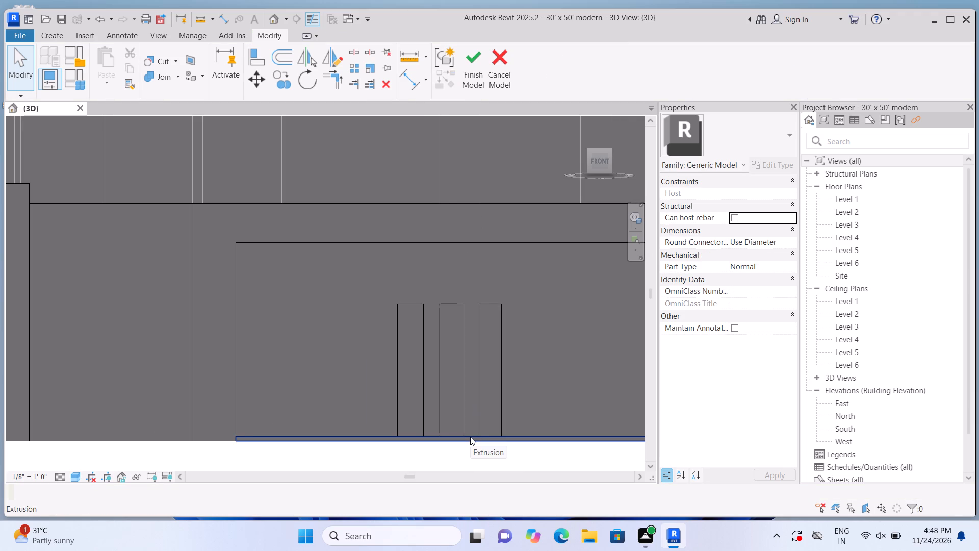
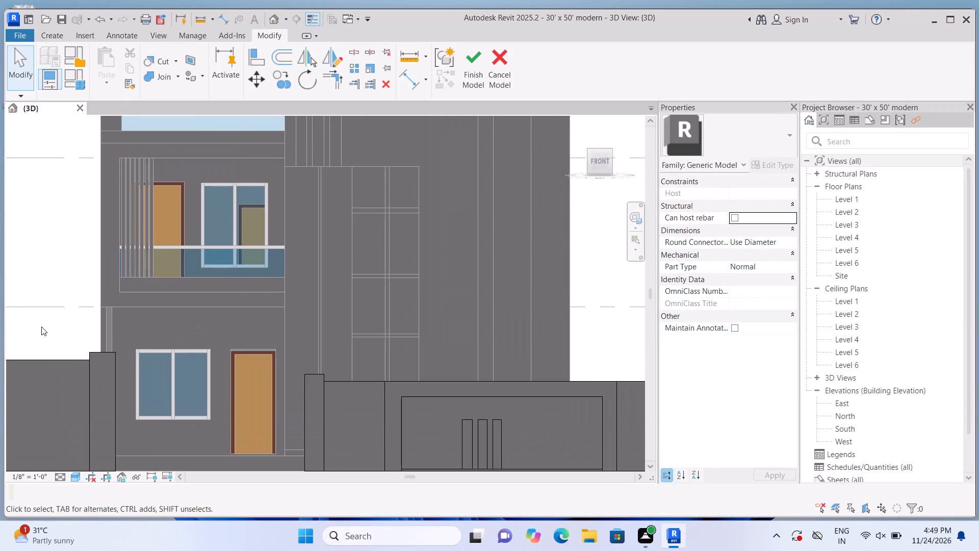
# Finish the in-place boundary wall model with its piers, frame and upright bars, returning to the main project.
pyautogui.scroll(-3, 137, 334)
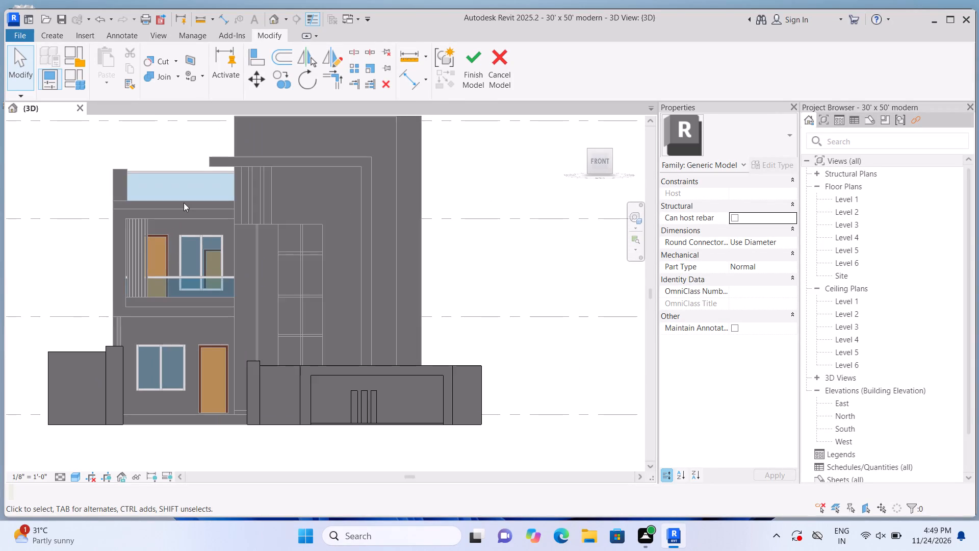
pyautogui.scroll(-2, 184, 203)
pyautogui.scroll(2, 191, 163)
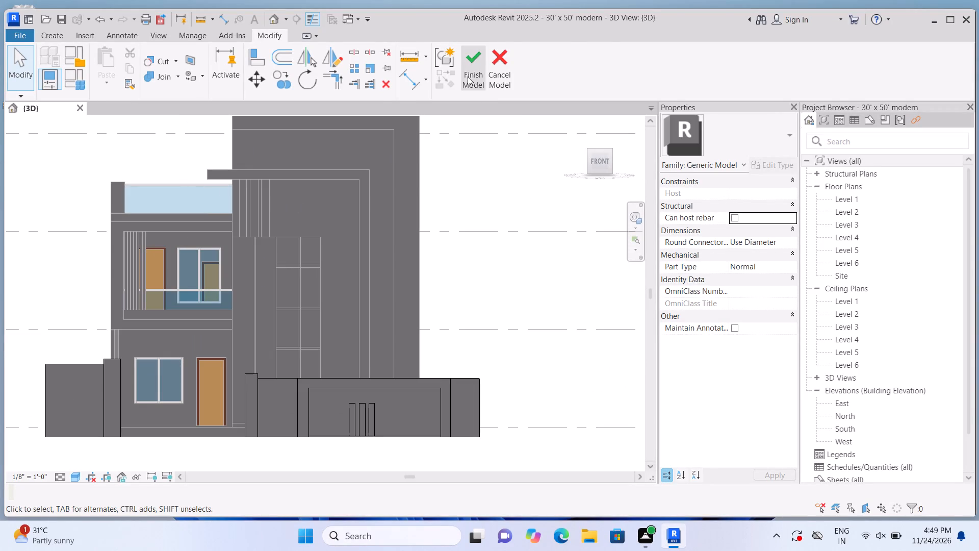
pyautogui.click(469, 74)
pyautogui.scroll(-3, 477, 252)
pyautogui.scroll(2, 438, 199)
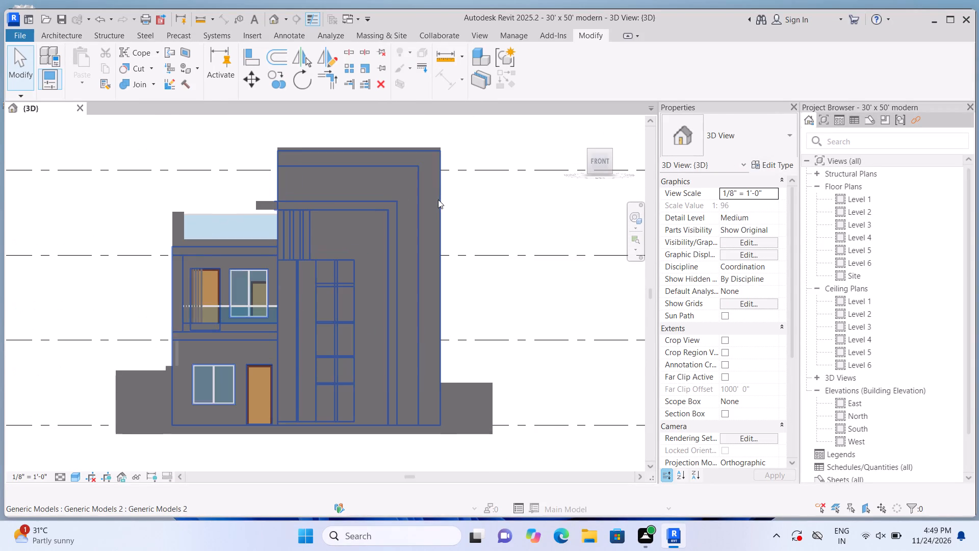
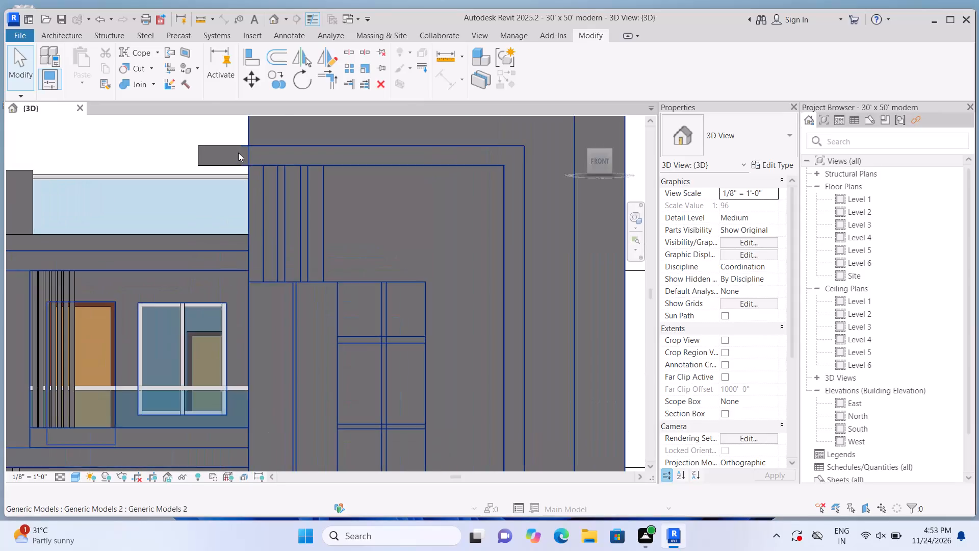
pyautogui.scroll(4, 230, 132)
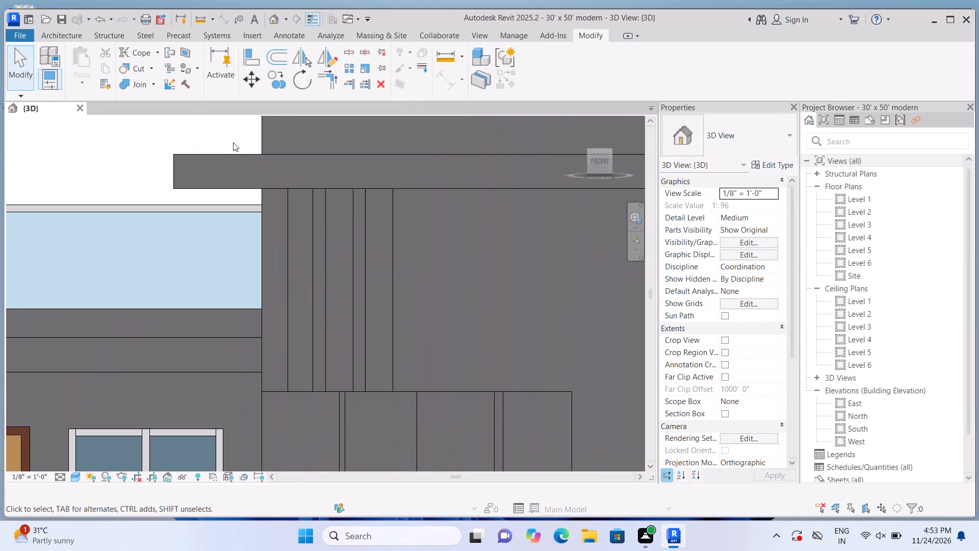
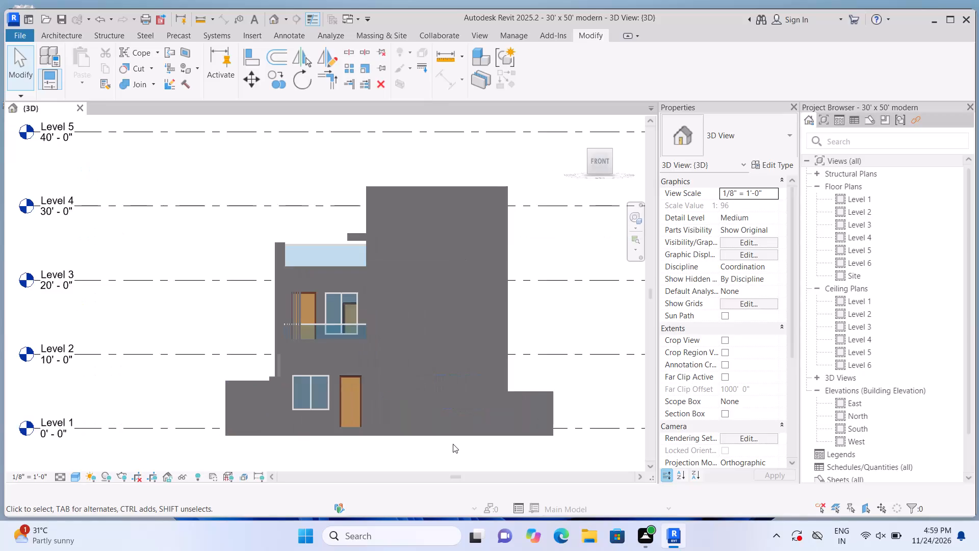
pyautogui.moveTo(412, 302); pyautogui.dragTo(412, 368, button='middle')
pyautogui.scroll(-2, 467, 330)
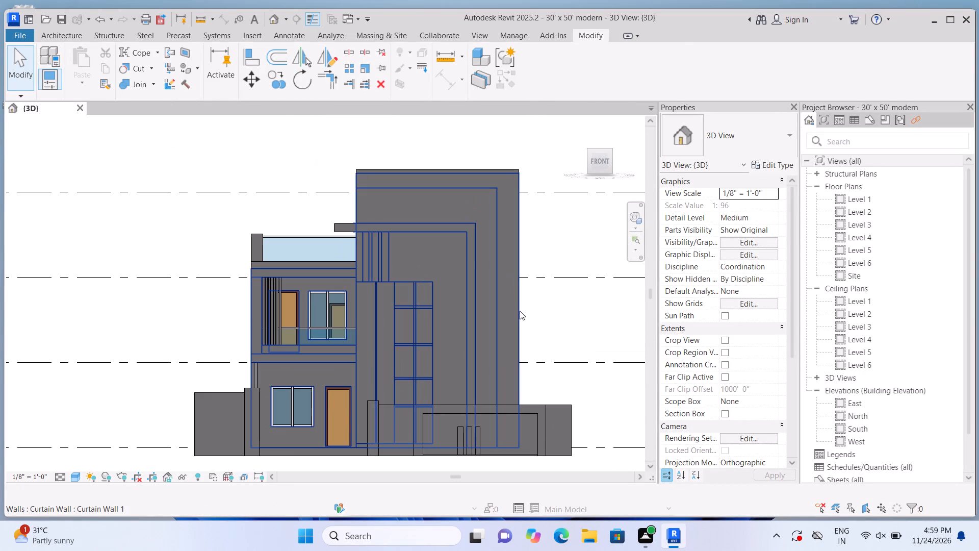
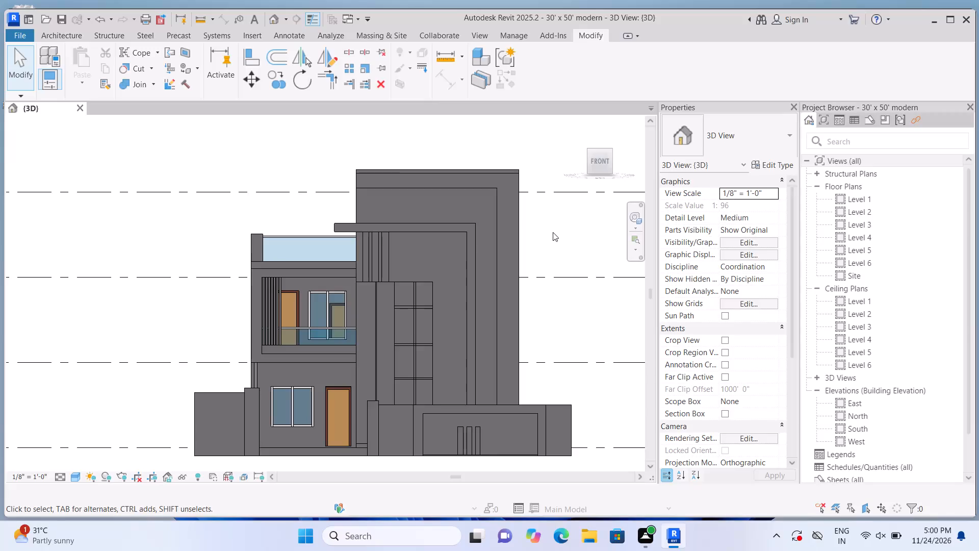
# Save the house project.
pyautogui.hotkey('ctrl', 's')
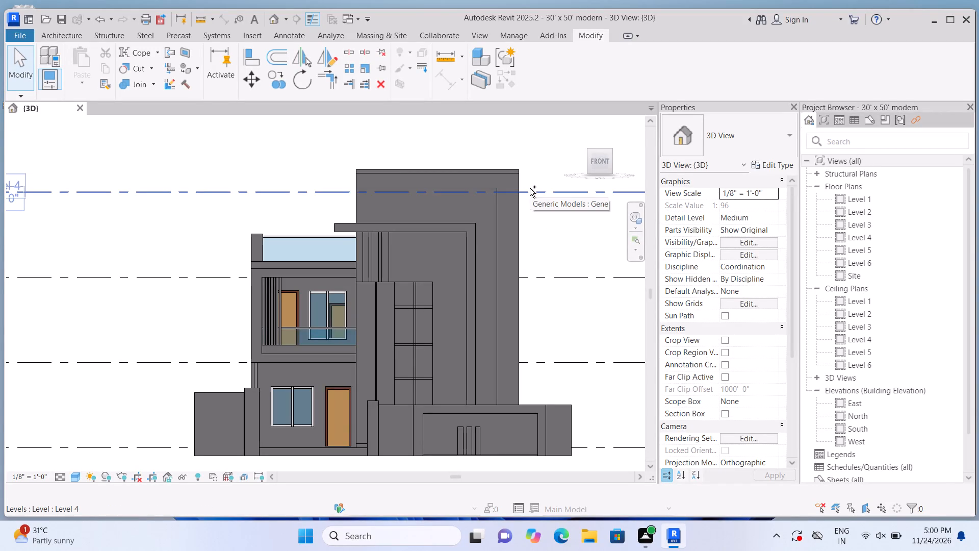
# Print the current front 3D view with Microsoft Print to PDF, saving it in Documents as "30' x 50' modern duplex house design".
pyautogui.hotkey('ctrl', 'p')
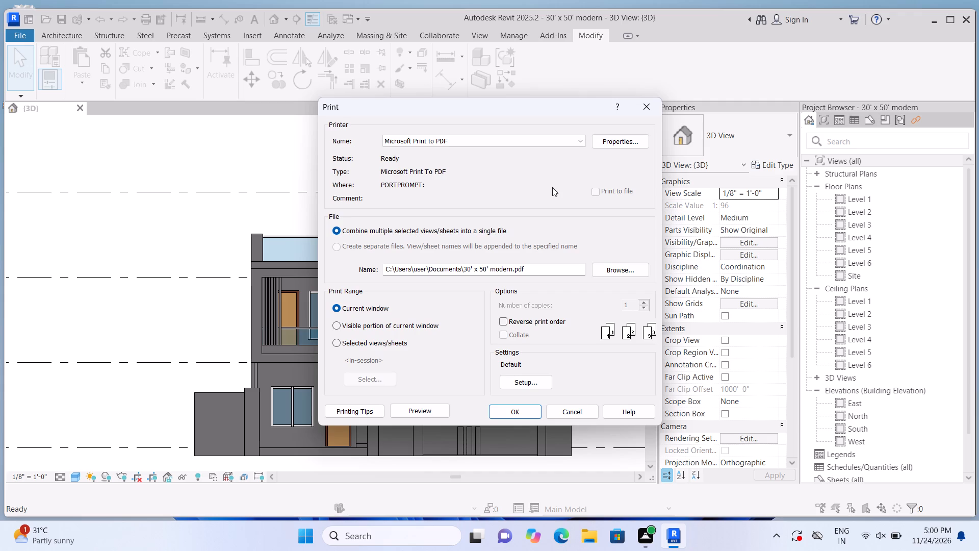
pyautogui.click(530, 409)
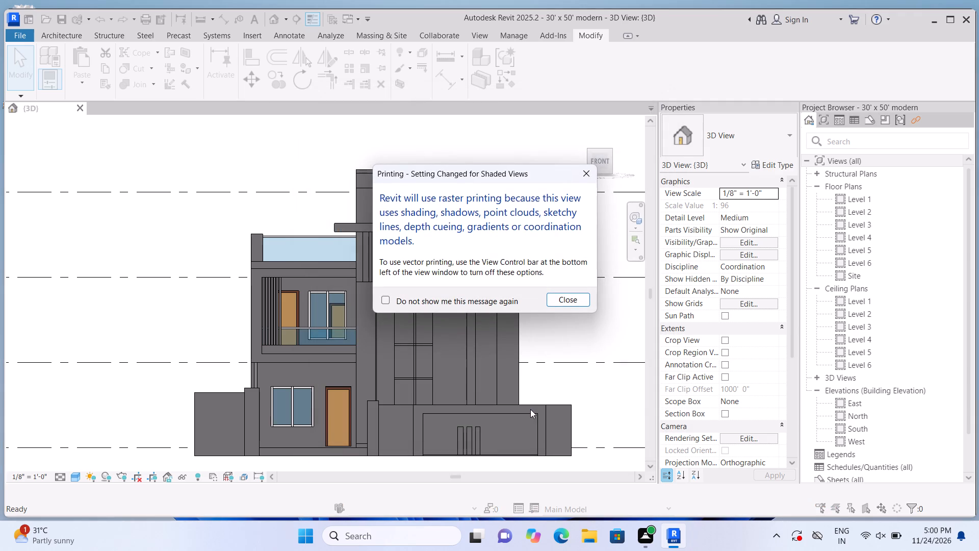
pyautogui.click(567, 302)
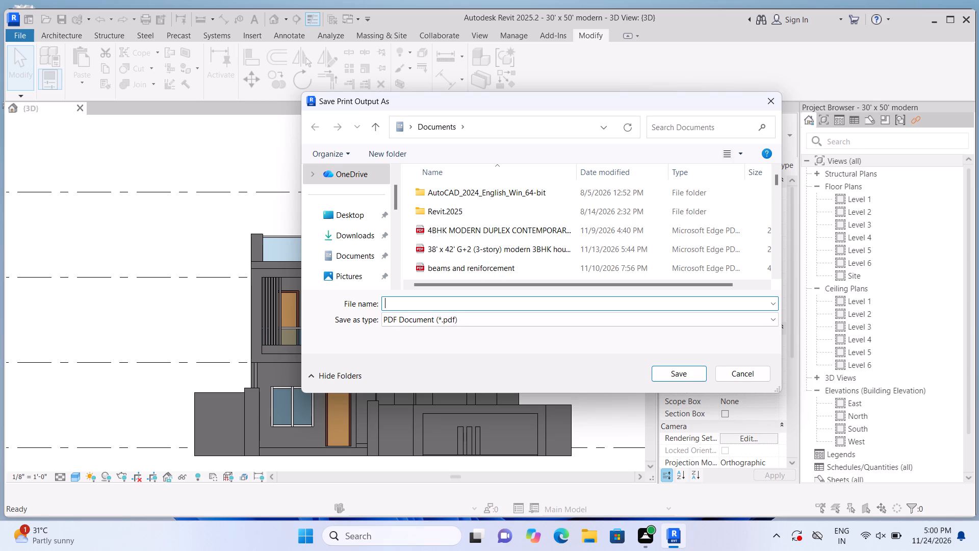
pyautogui.write("30'")
pyautogui.press('space')
pyautogui.write('x')
pyautogui.press('space')
pyautogui.write('50')
pyautogui.write("'")
pyautogui.press('space')
pyautogui.write('mo')
pyautogui.write('dr')
pyautogui.press('BackSpace')
pyautogui.write('ern')
pyautogui.press('space')
pyautogui.write('duplex')
pyautogui.press('space')
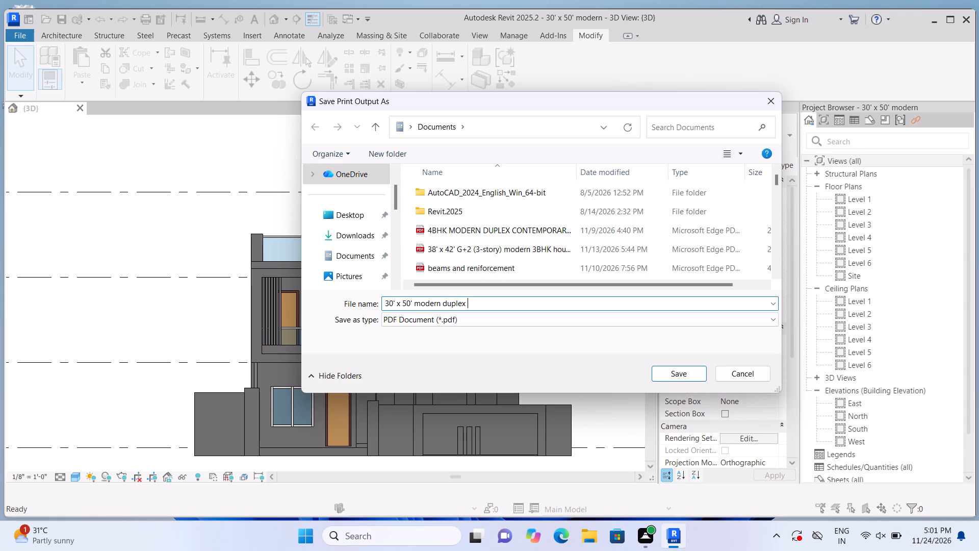
pyautogui.write('house design')
pyautogui.click(688, 375)
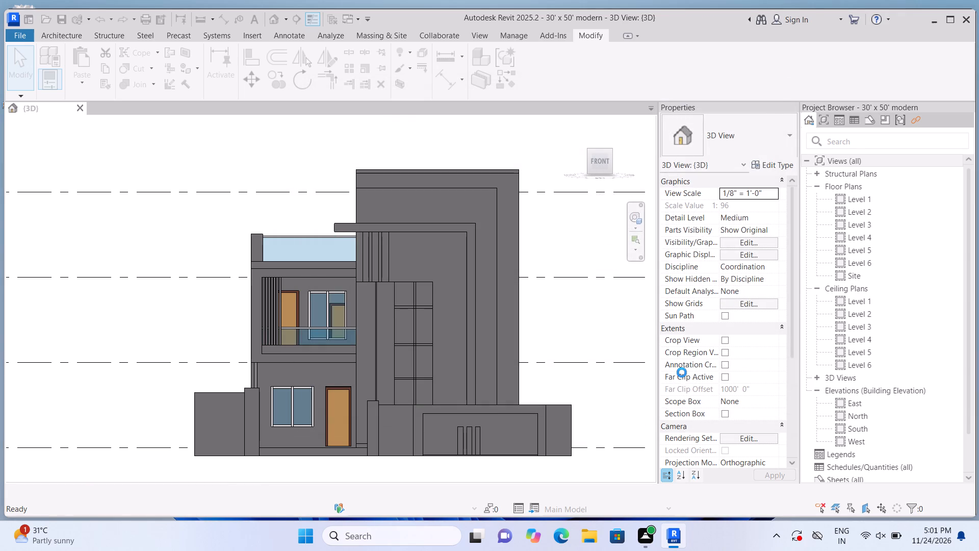